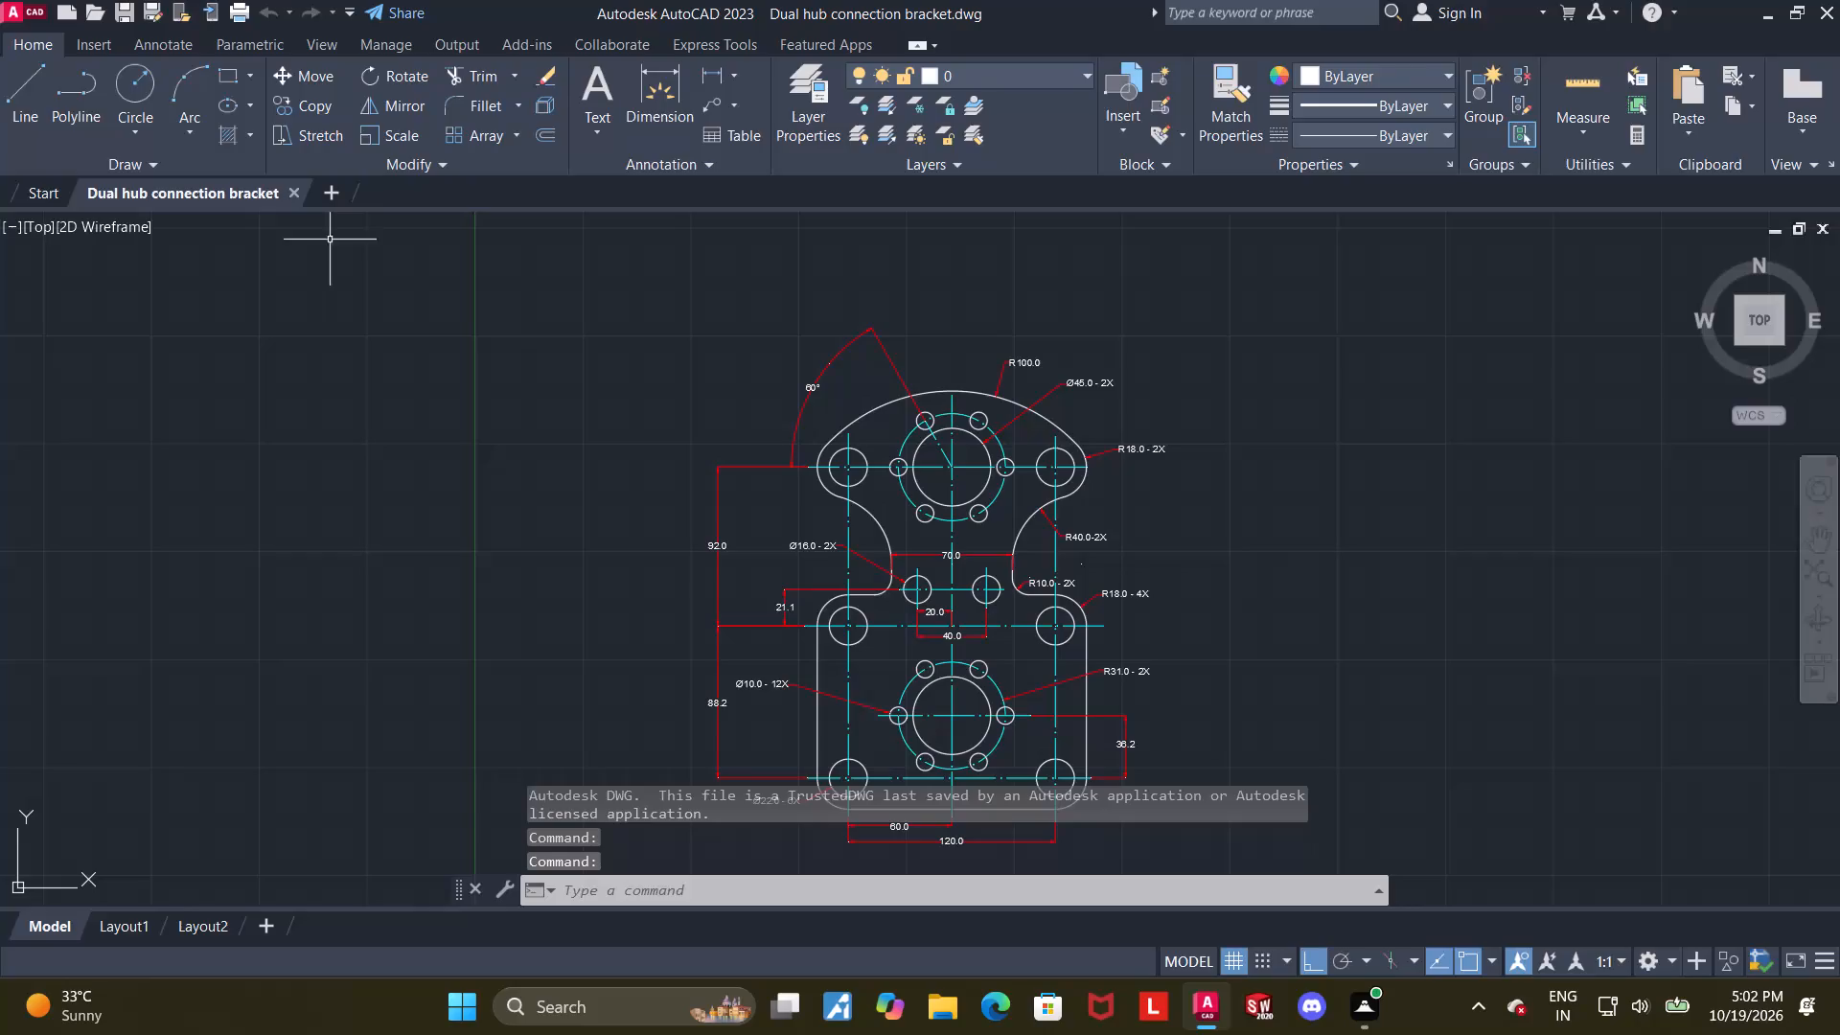
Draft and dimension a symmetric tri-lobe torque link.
Close the Dual hub connection bracket drawing and start a new blank drawing.
click(292, 191)
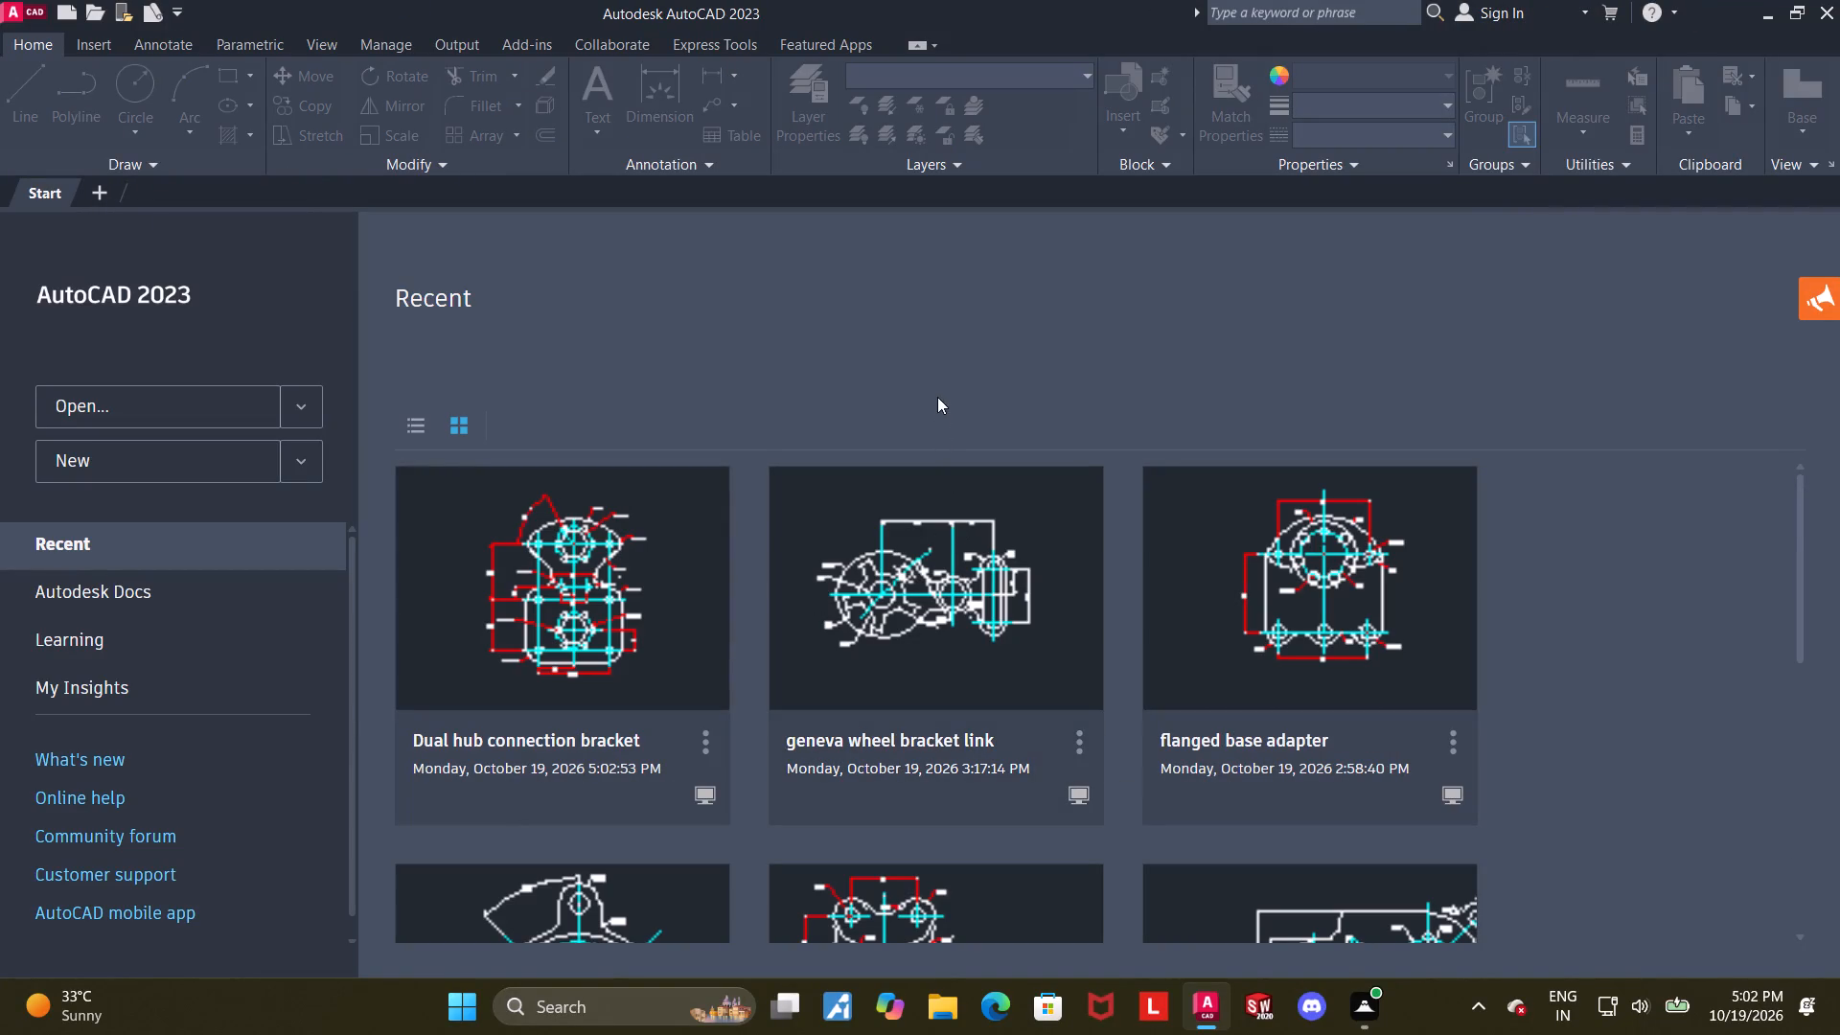
click(937, 397)
click(93, 466)
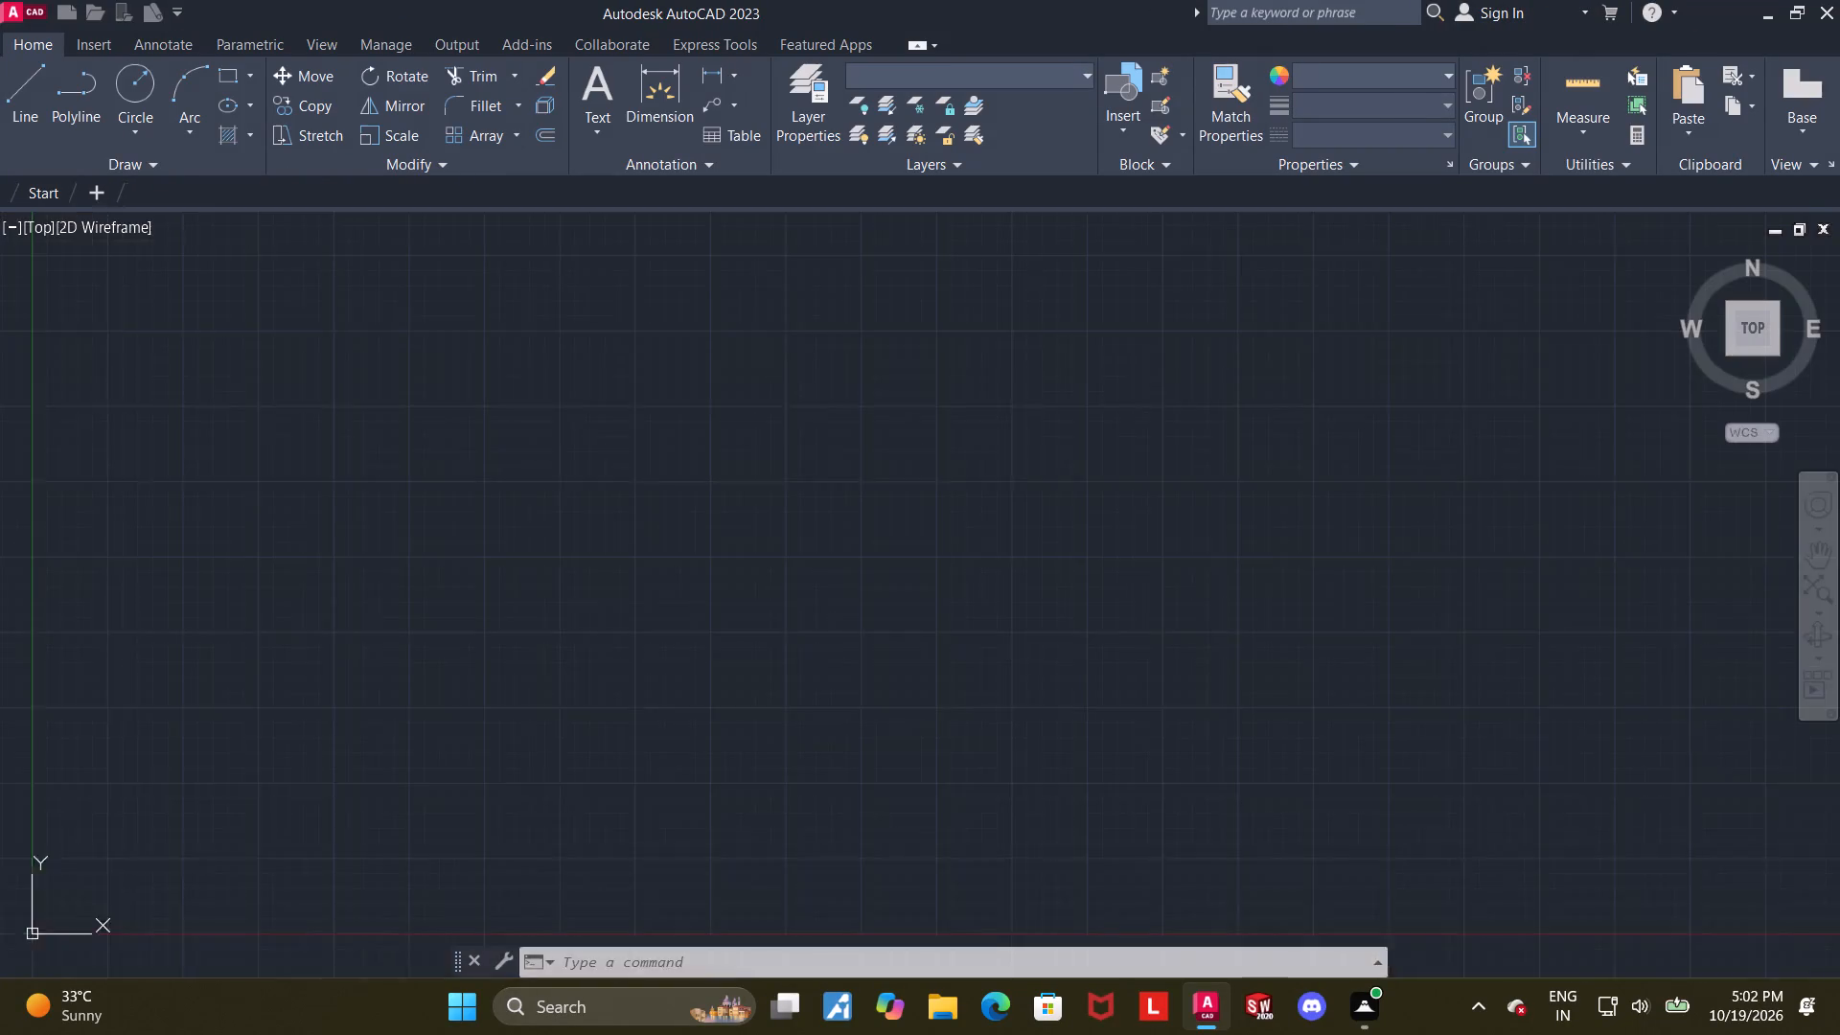
Turn on command log recording for the new drawing with LOGFILEON.
text(lo)
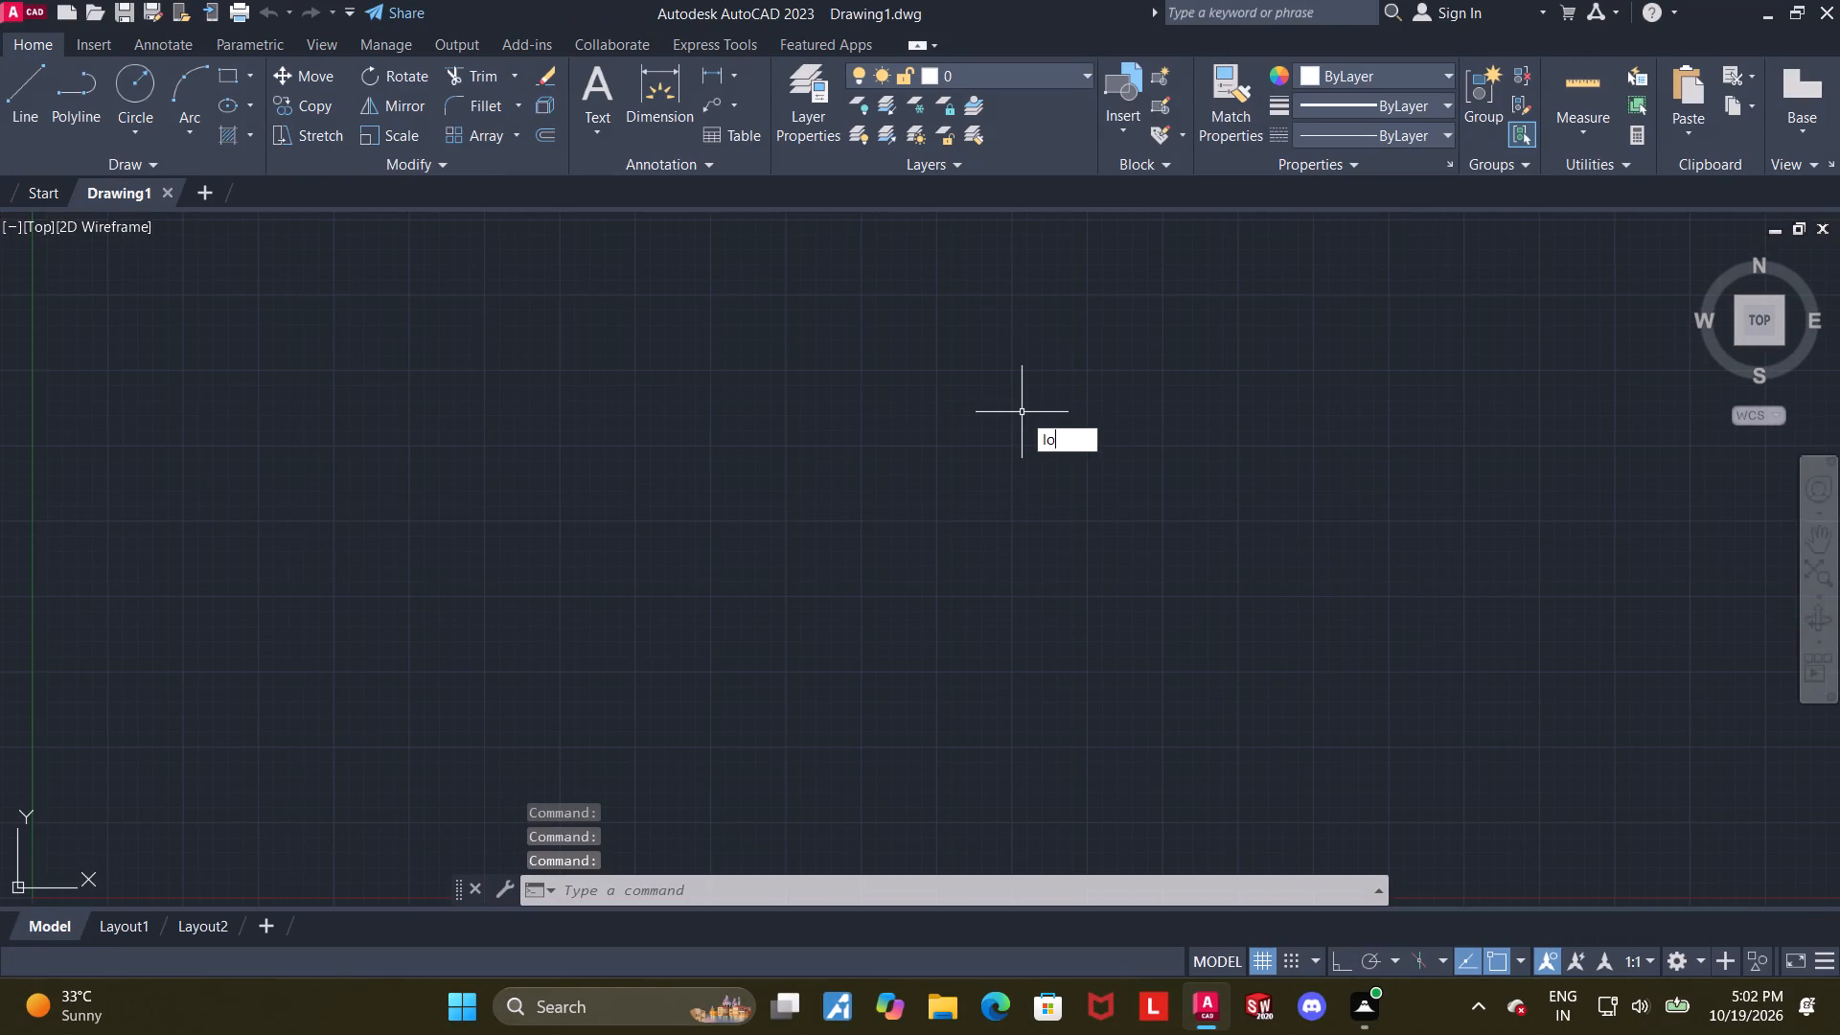
text(gfile)
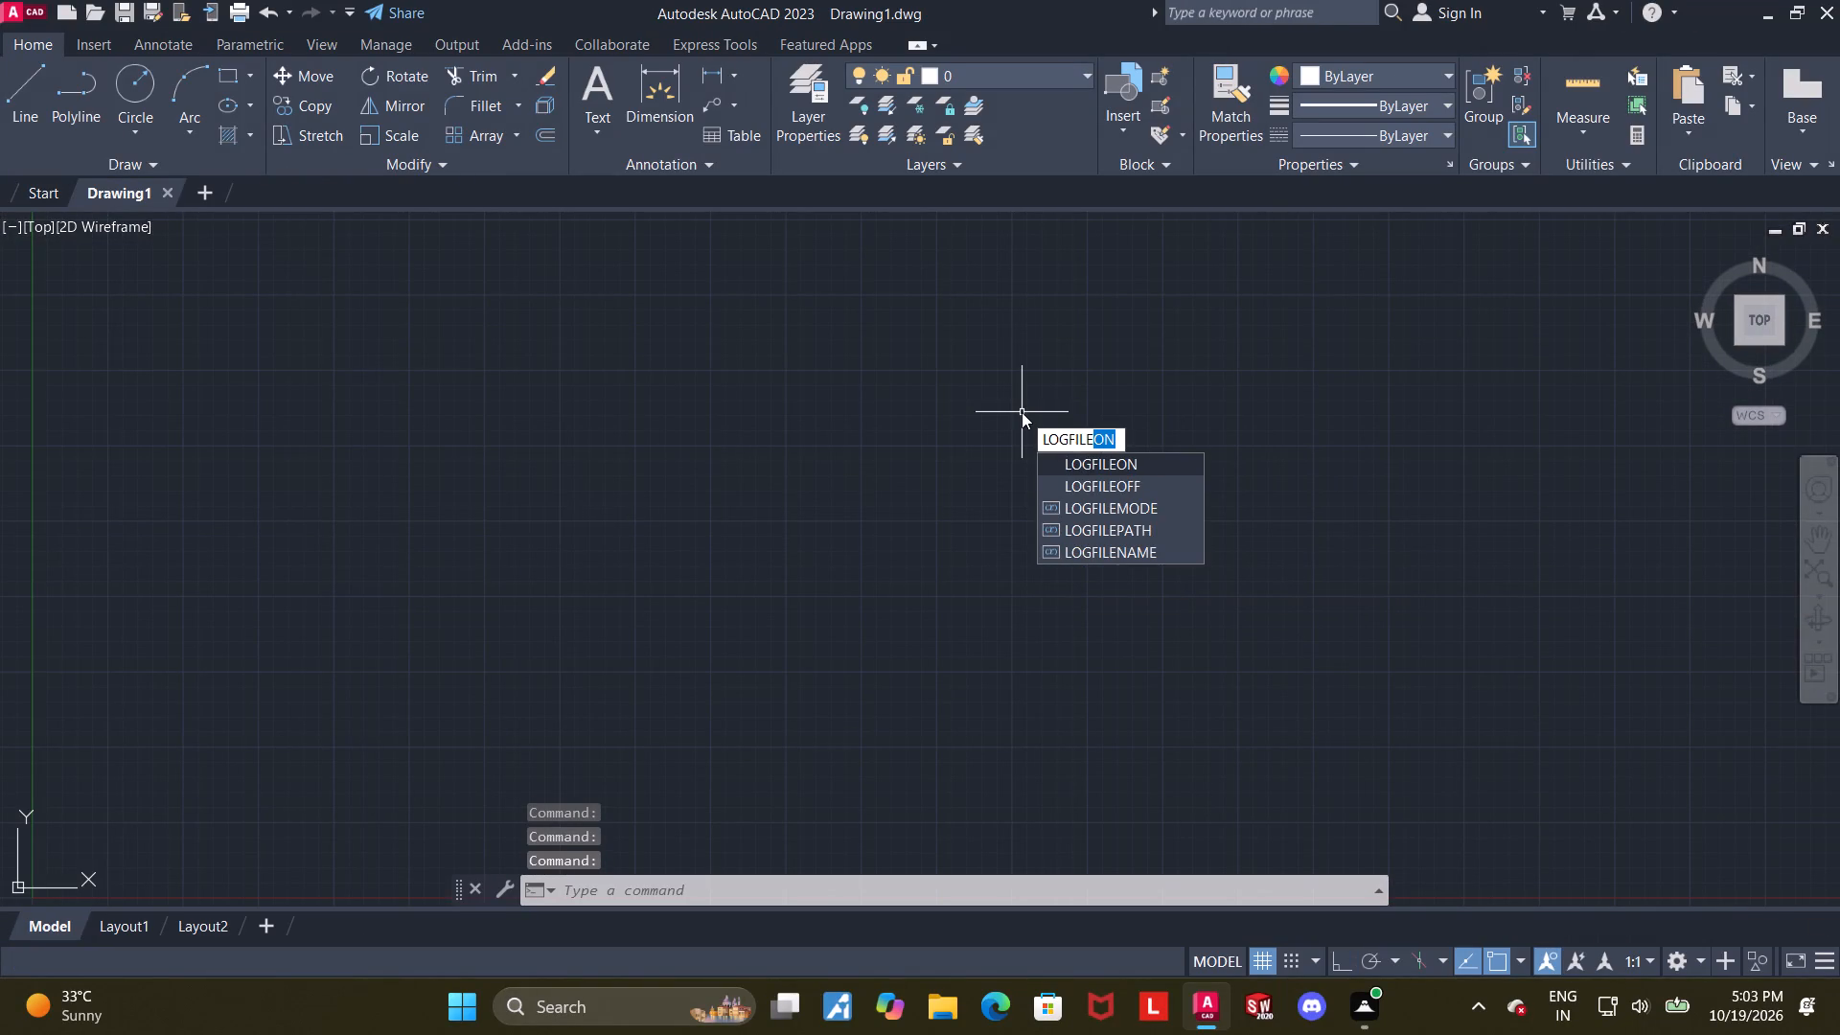
click(1075, 471)
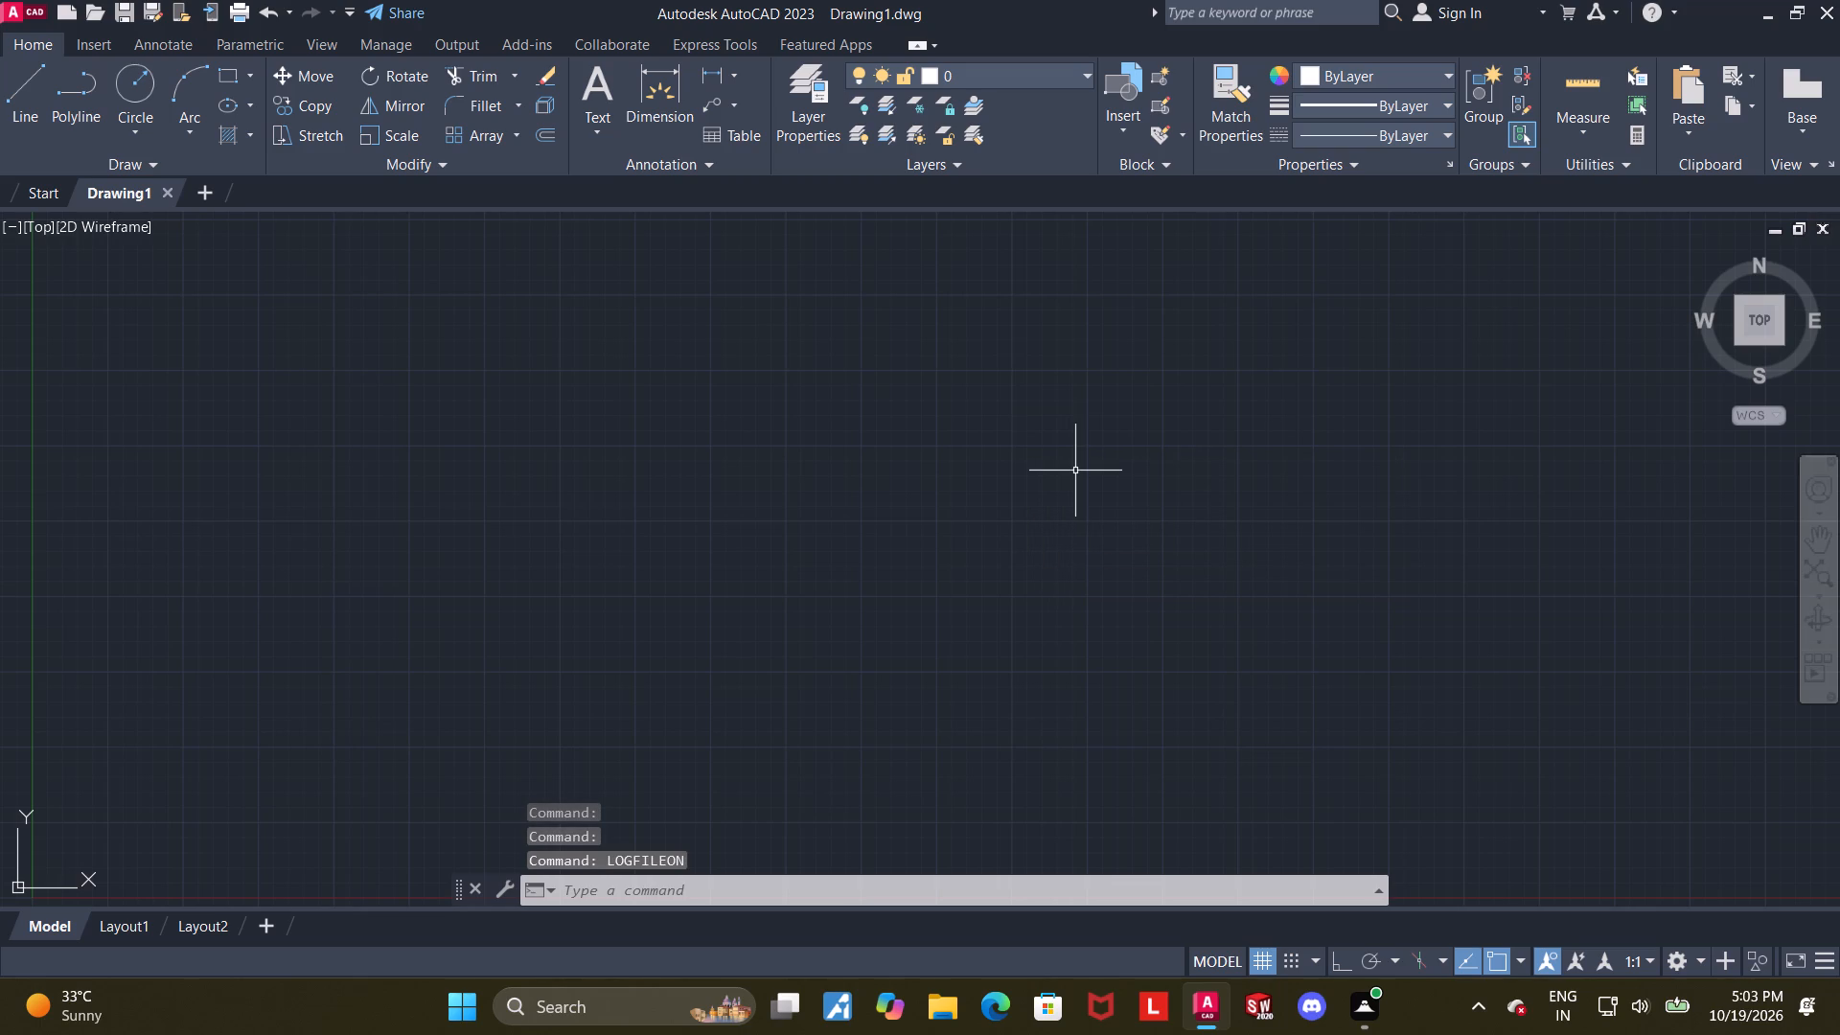
key(Return)
key(Return)
Set the model space limits from 0,0 to 100,100.
text(limits)
key(Return)
text(0,0)
key(Return)
text(100,100)
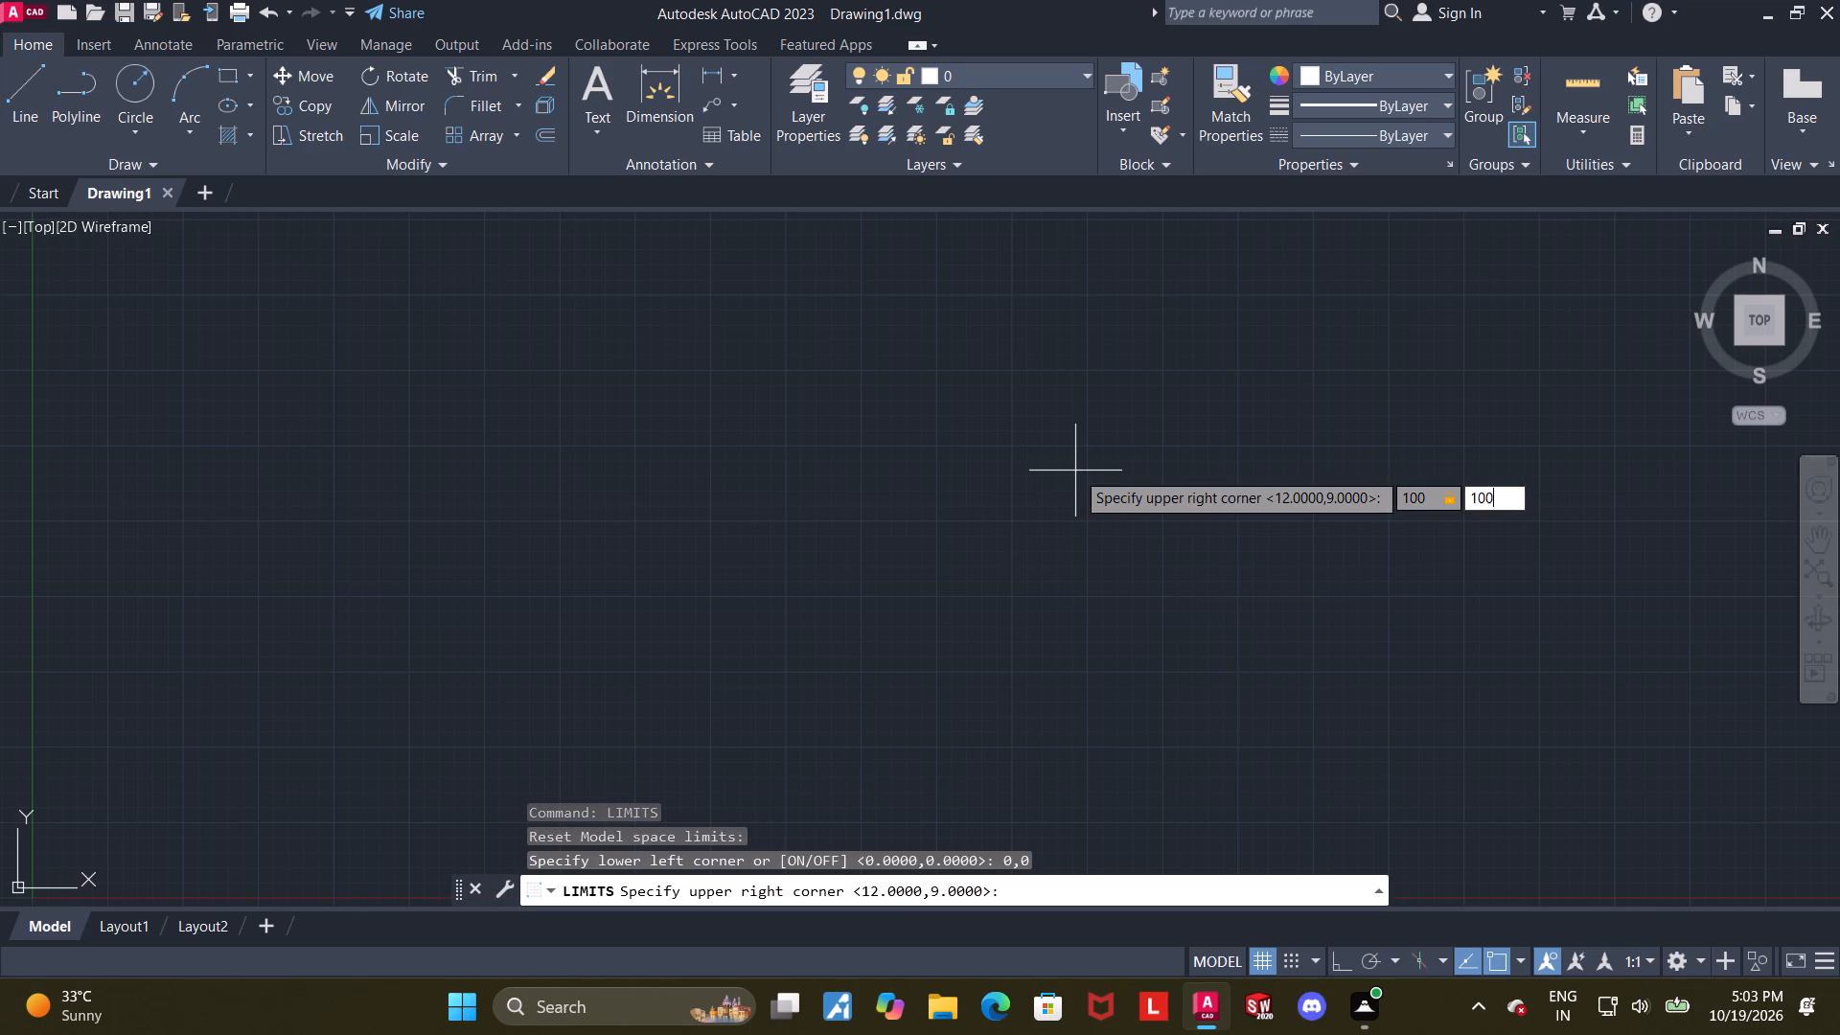
key(Return)
Draw a circle with a diameter of 60 in the open area above and to the right of the origin.
scroll(1075, 471, down, 2)
middle_drag(1158, 473, 1153, 475)
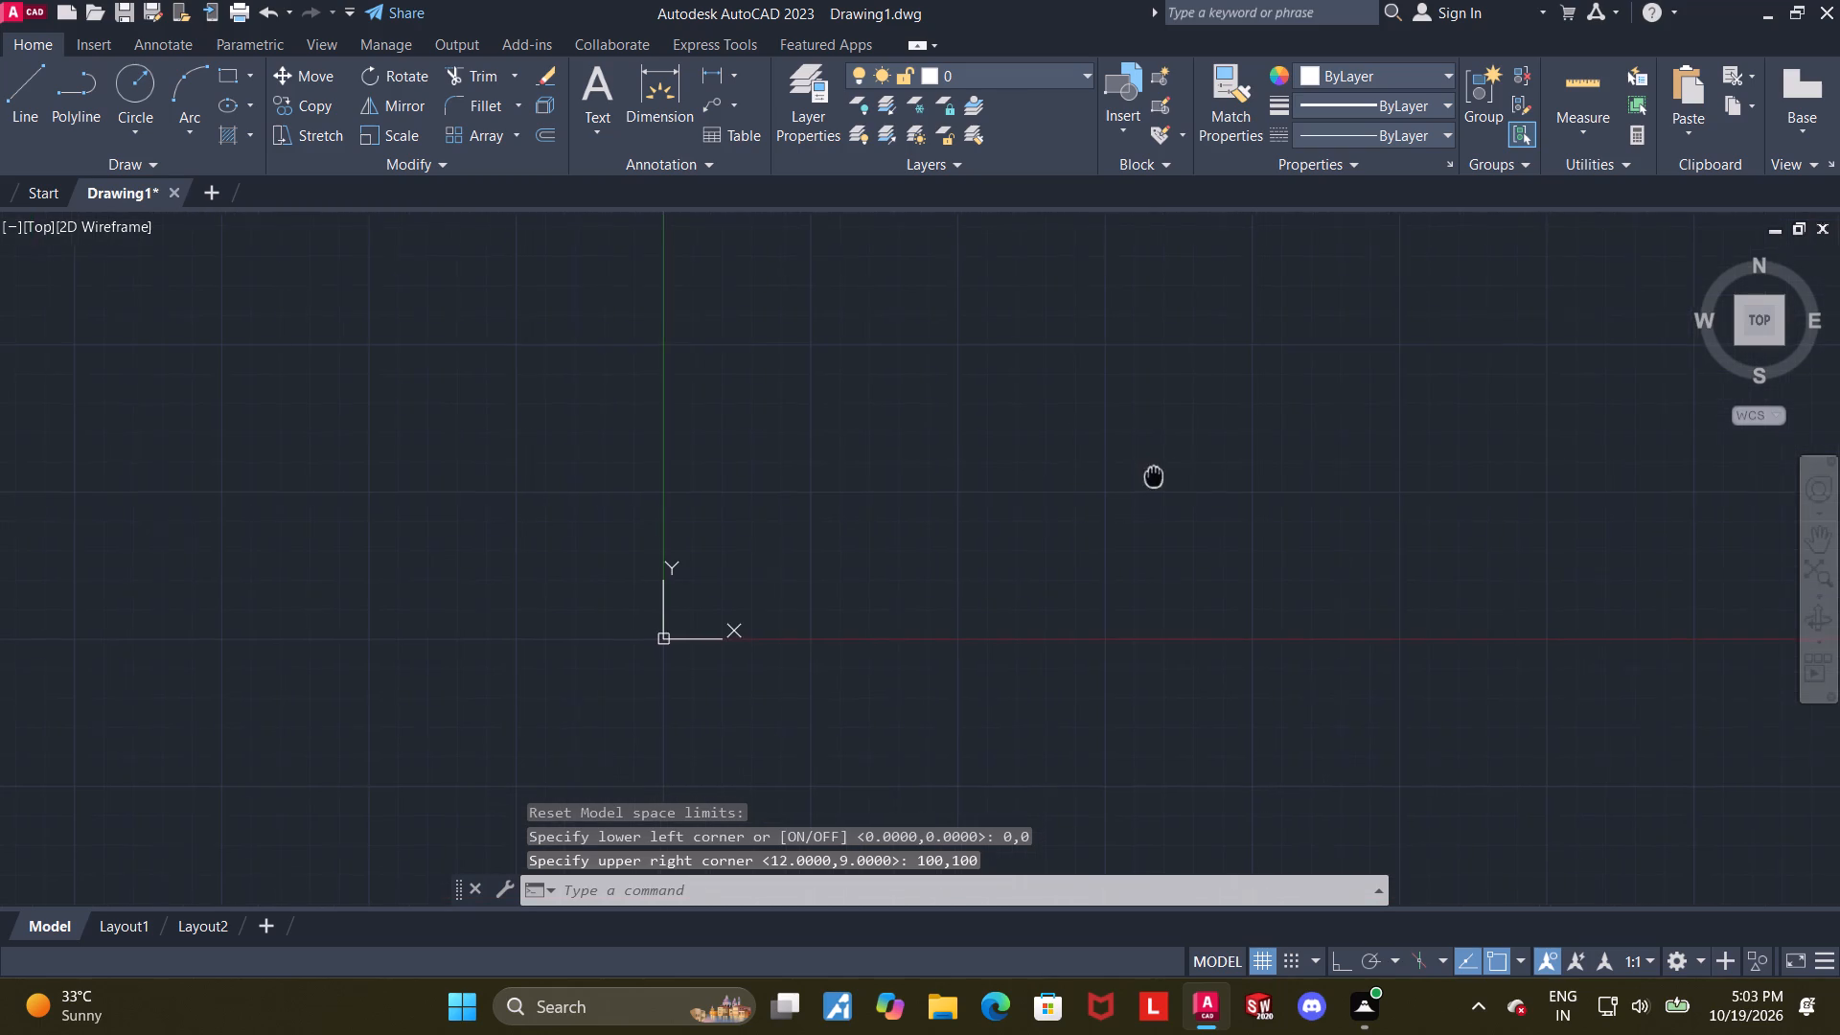
middle_drag(1153, 475, 500, 637)
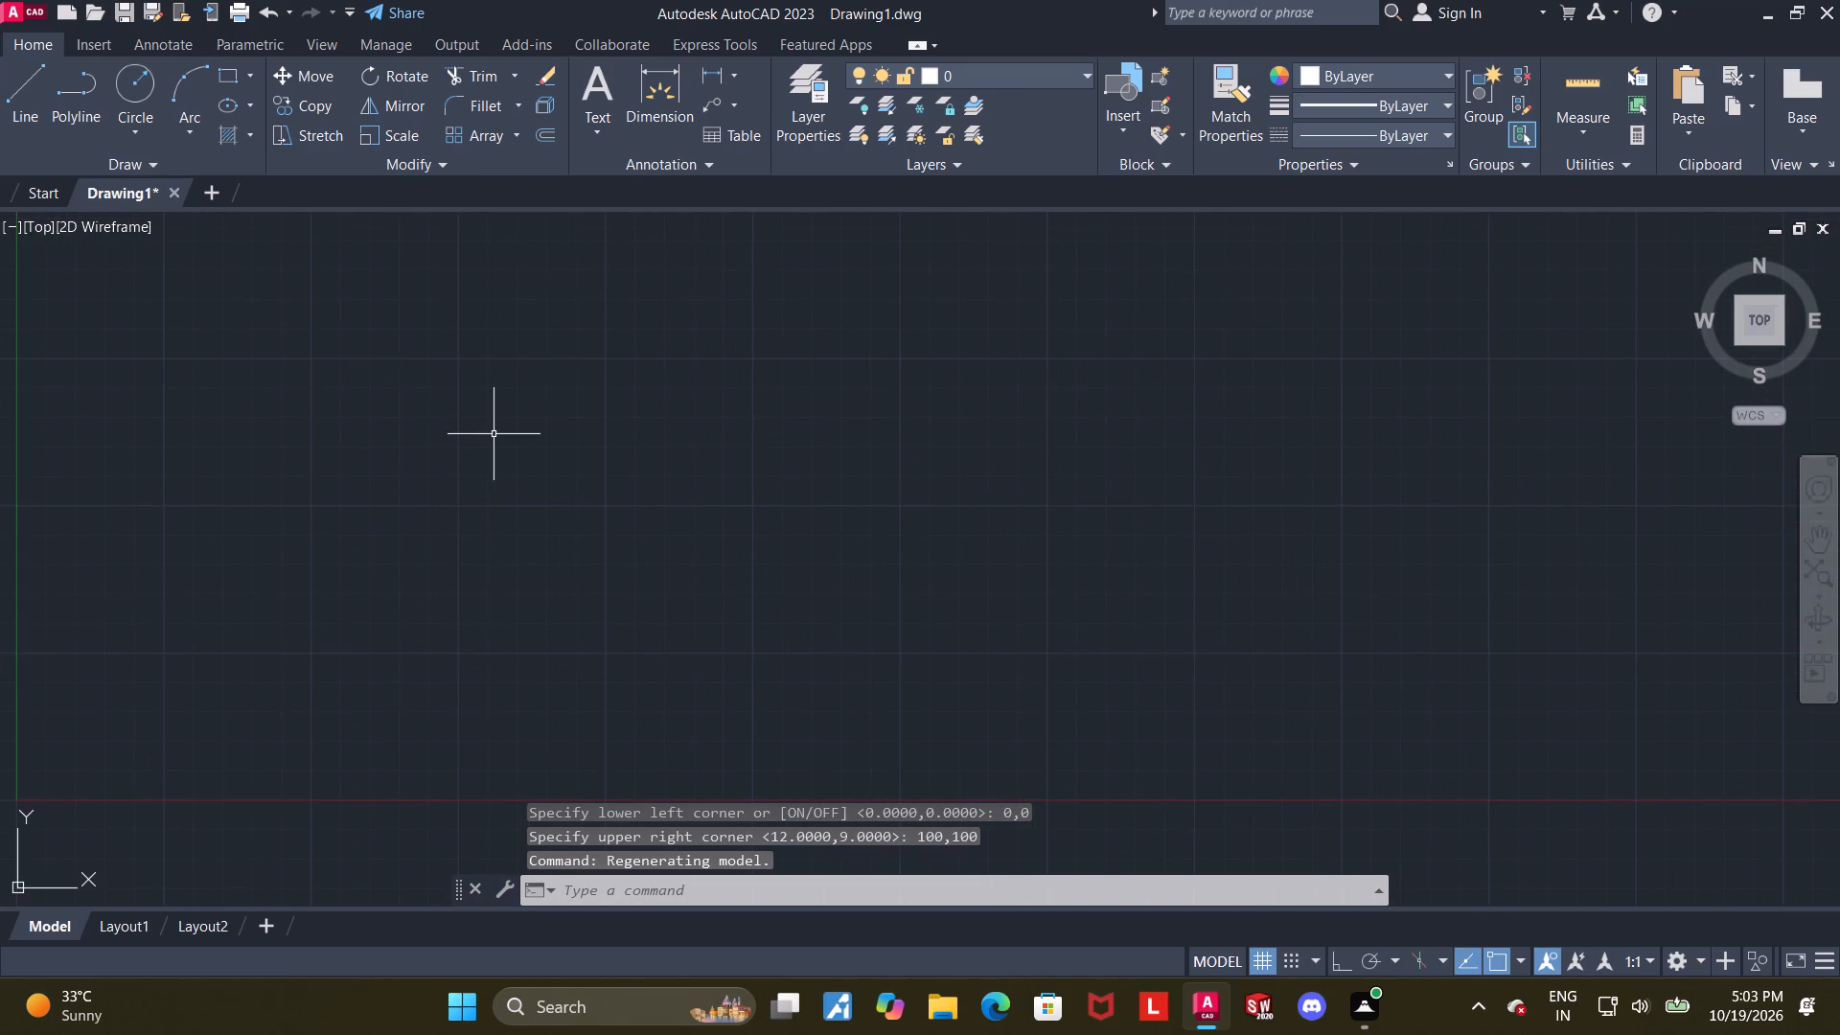
scroll(494, 434, down, 1)
middle_drag(715, 451, 701, 511)
middle_drag(700, 502, 633, 553)
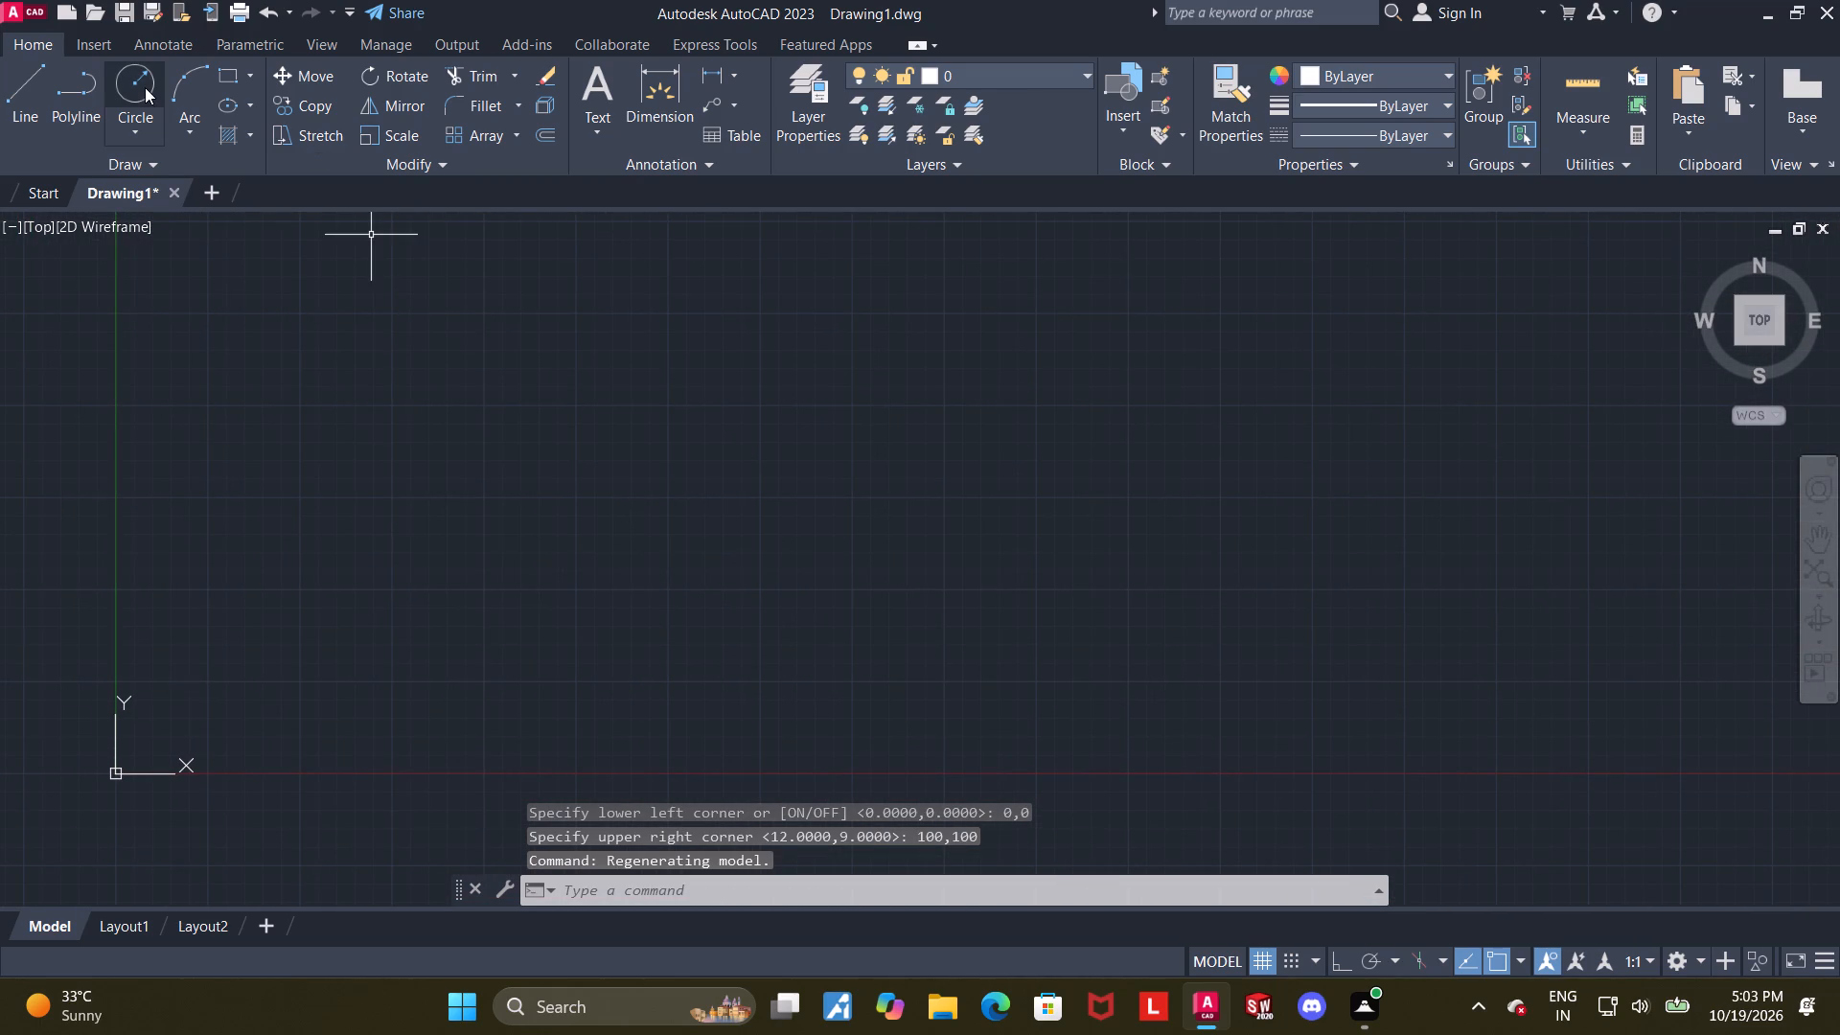
click(145, 87)
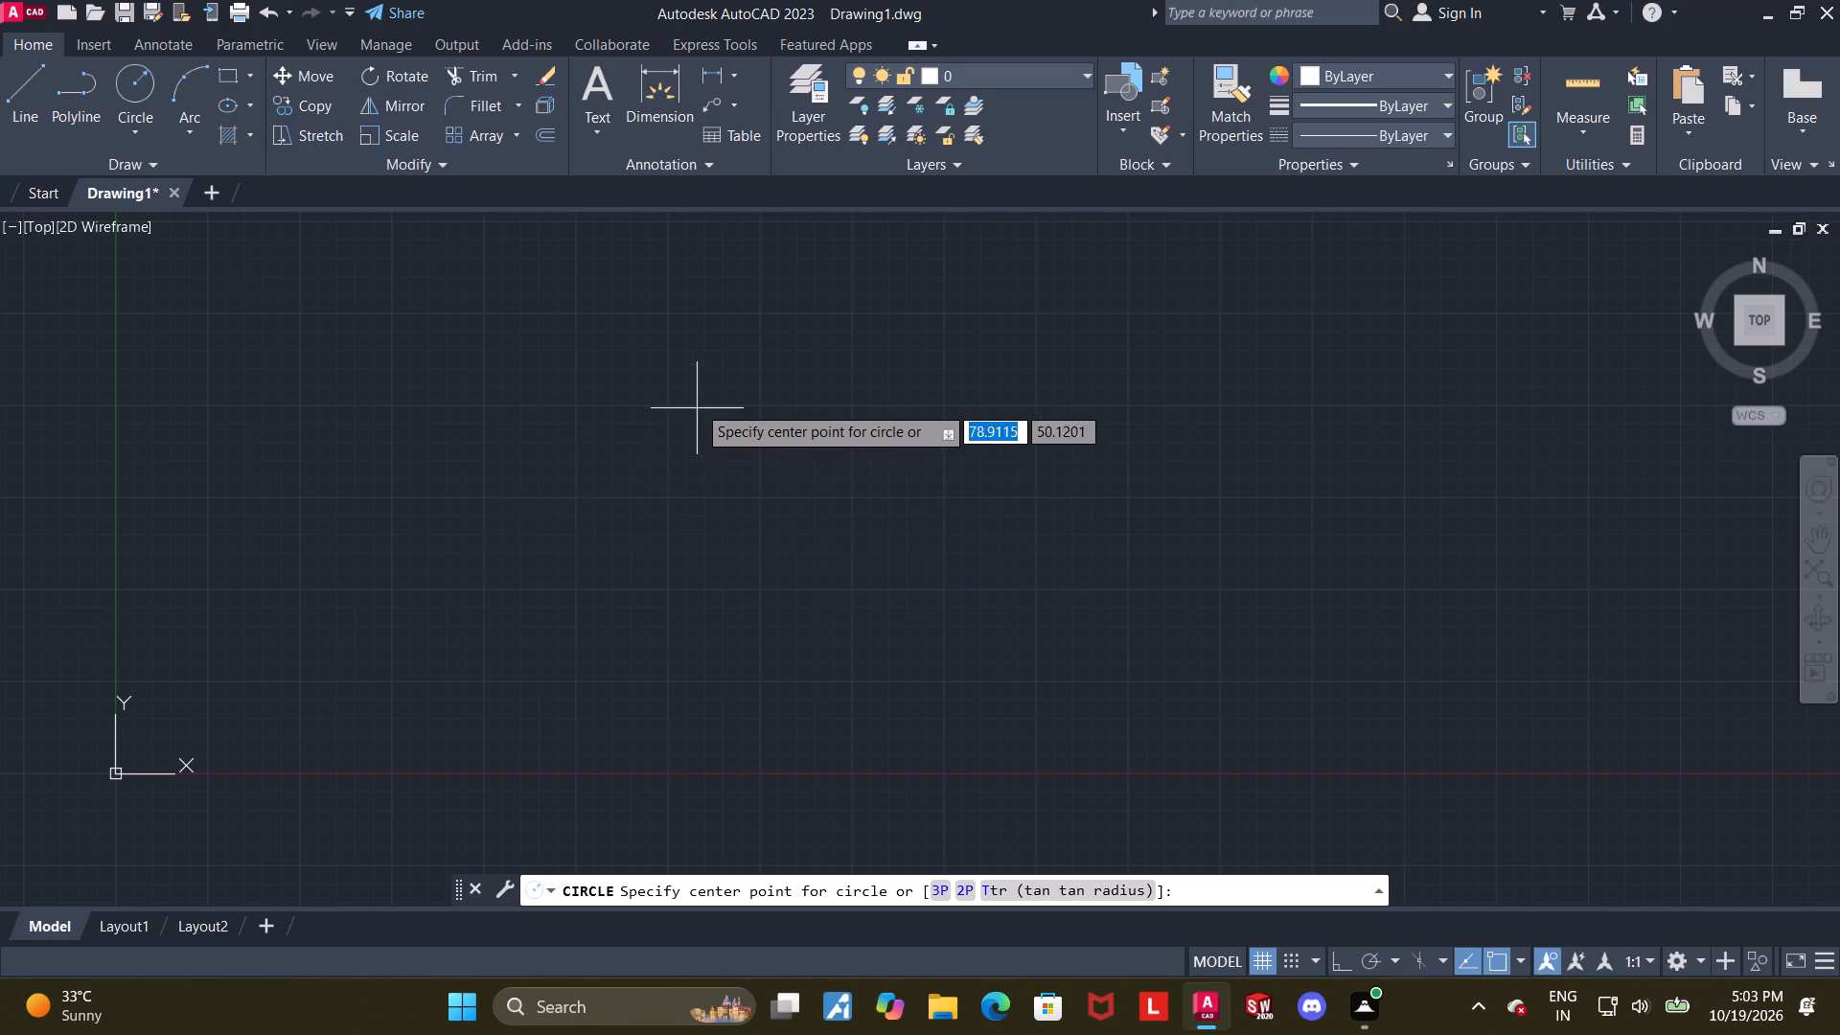
click(715, 306)
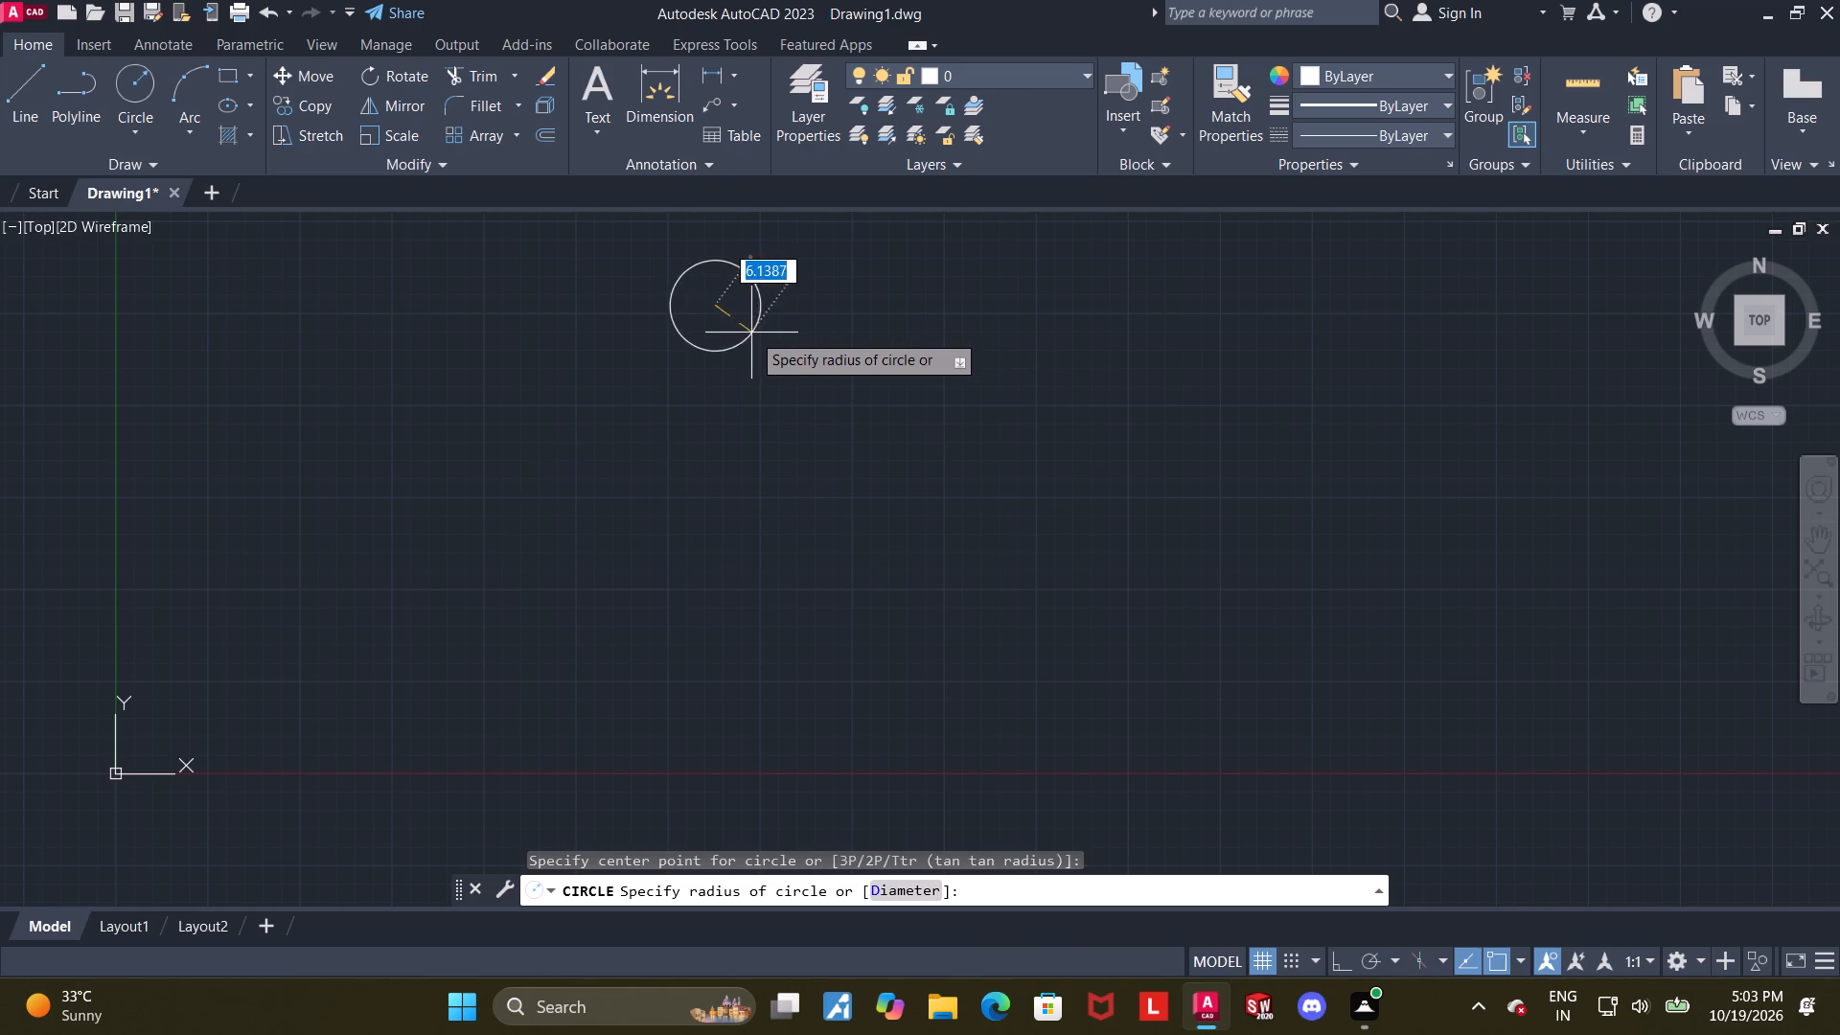
key(d)
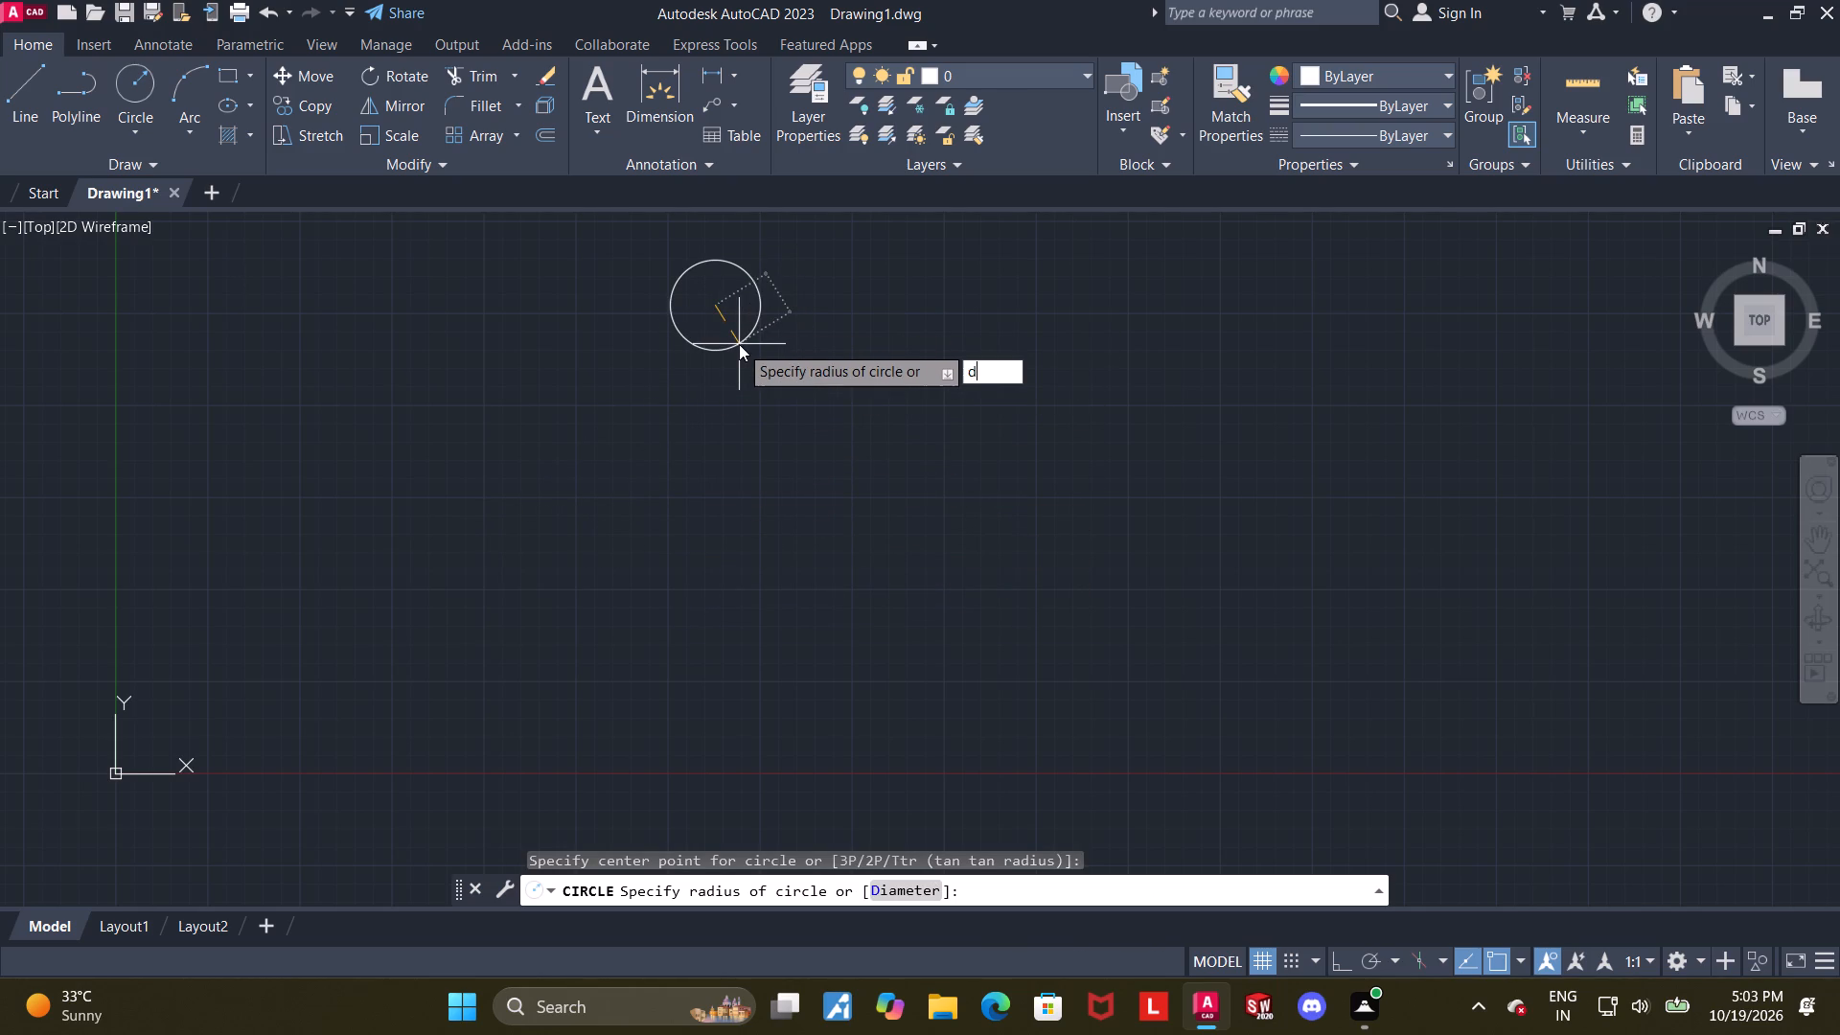
key(Return)
text(60)
key(Return)
key(Escape)
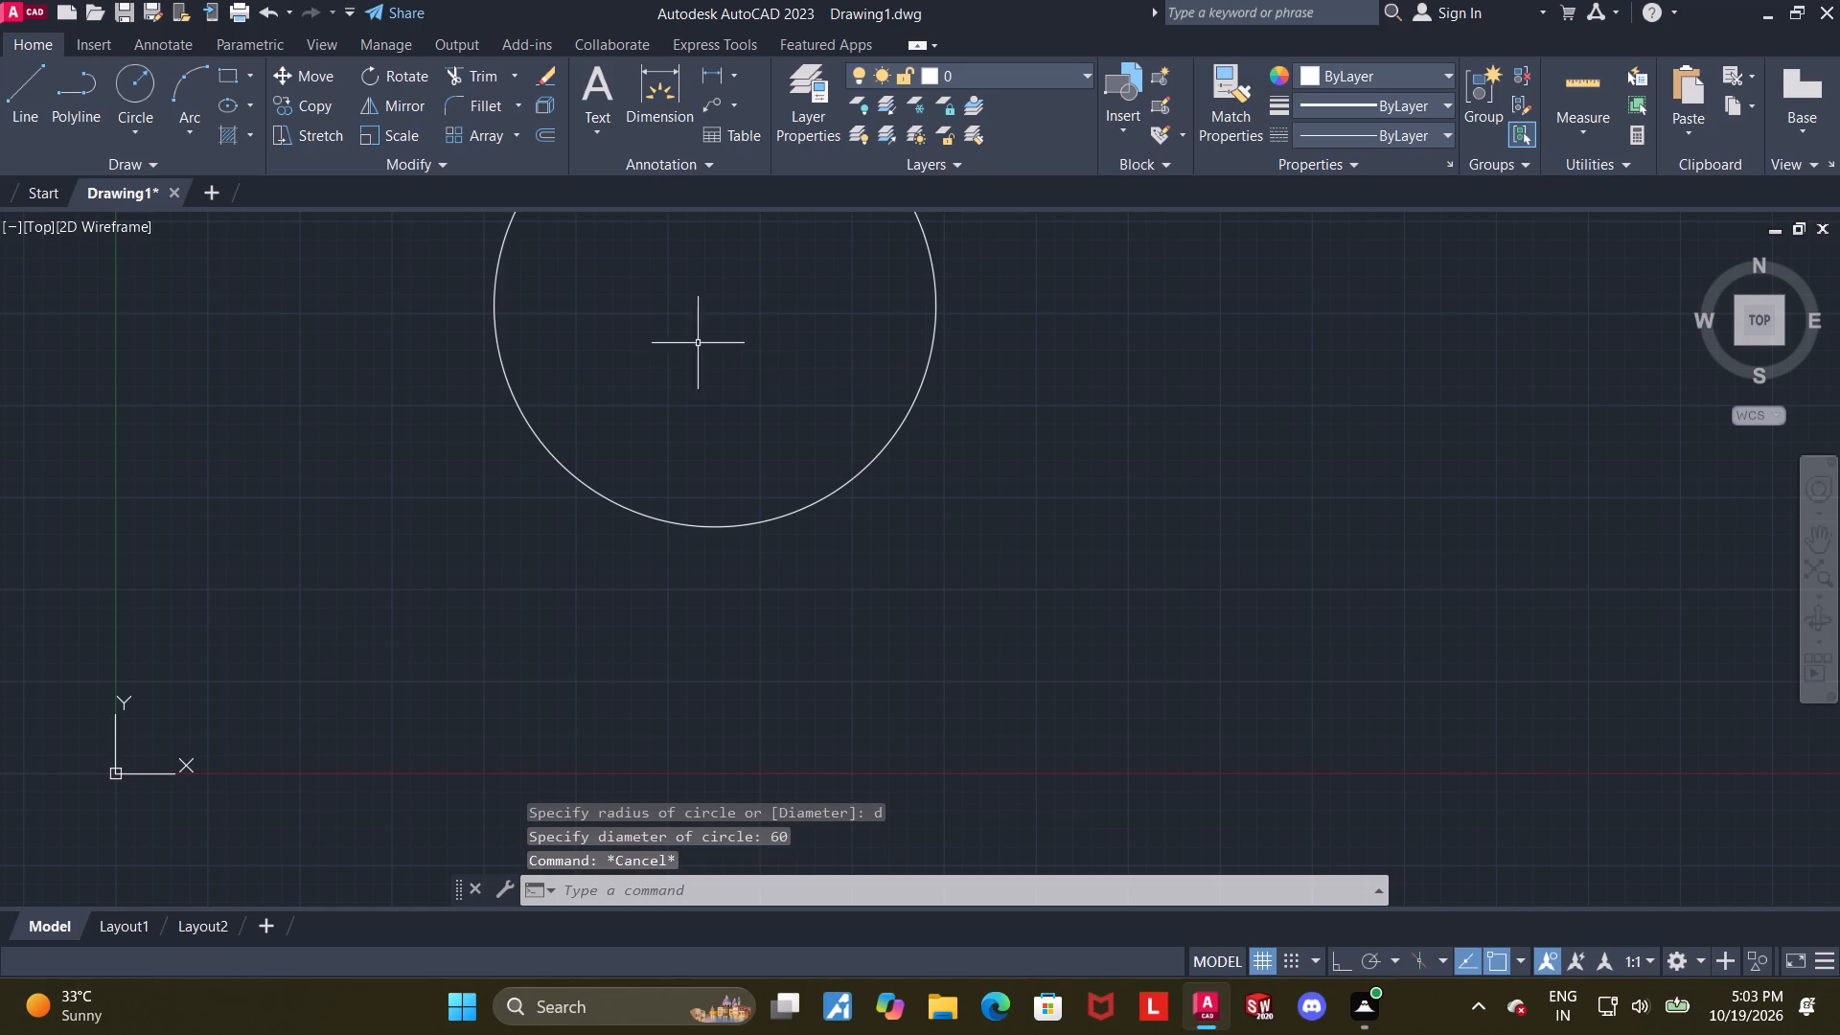
Move the 60-diameter circle by its centre farther from the origin, to about X 354.5, Y 329.9.
scroll(669, 391, down, 3)
middle_drag(682, 391, 542, 554)
scroll(646, 313, down, 1)
middle_drag(1059, 379, 941, 507)
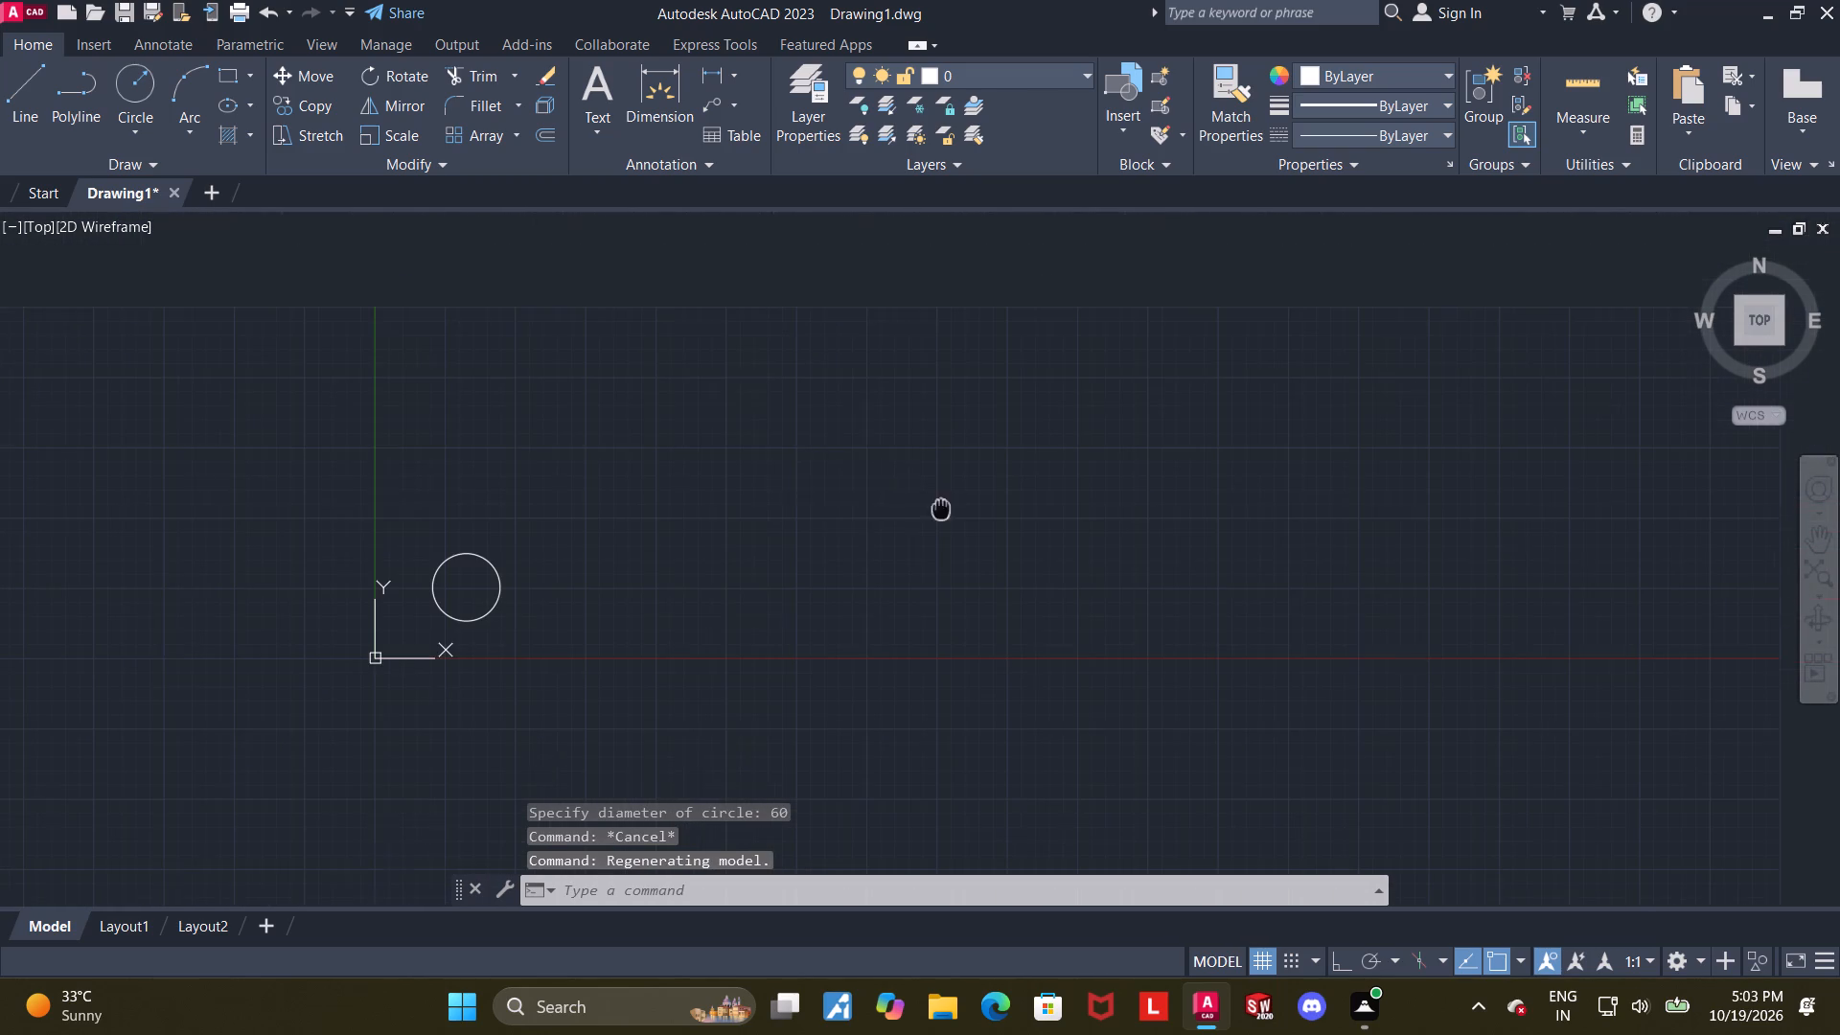
middle_drag(941, 507, 941, 508)
click(522, 460)
click(448, 630)
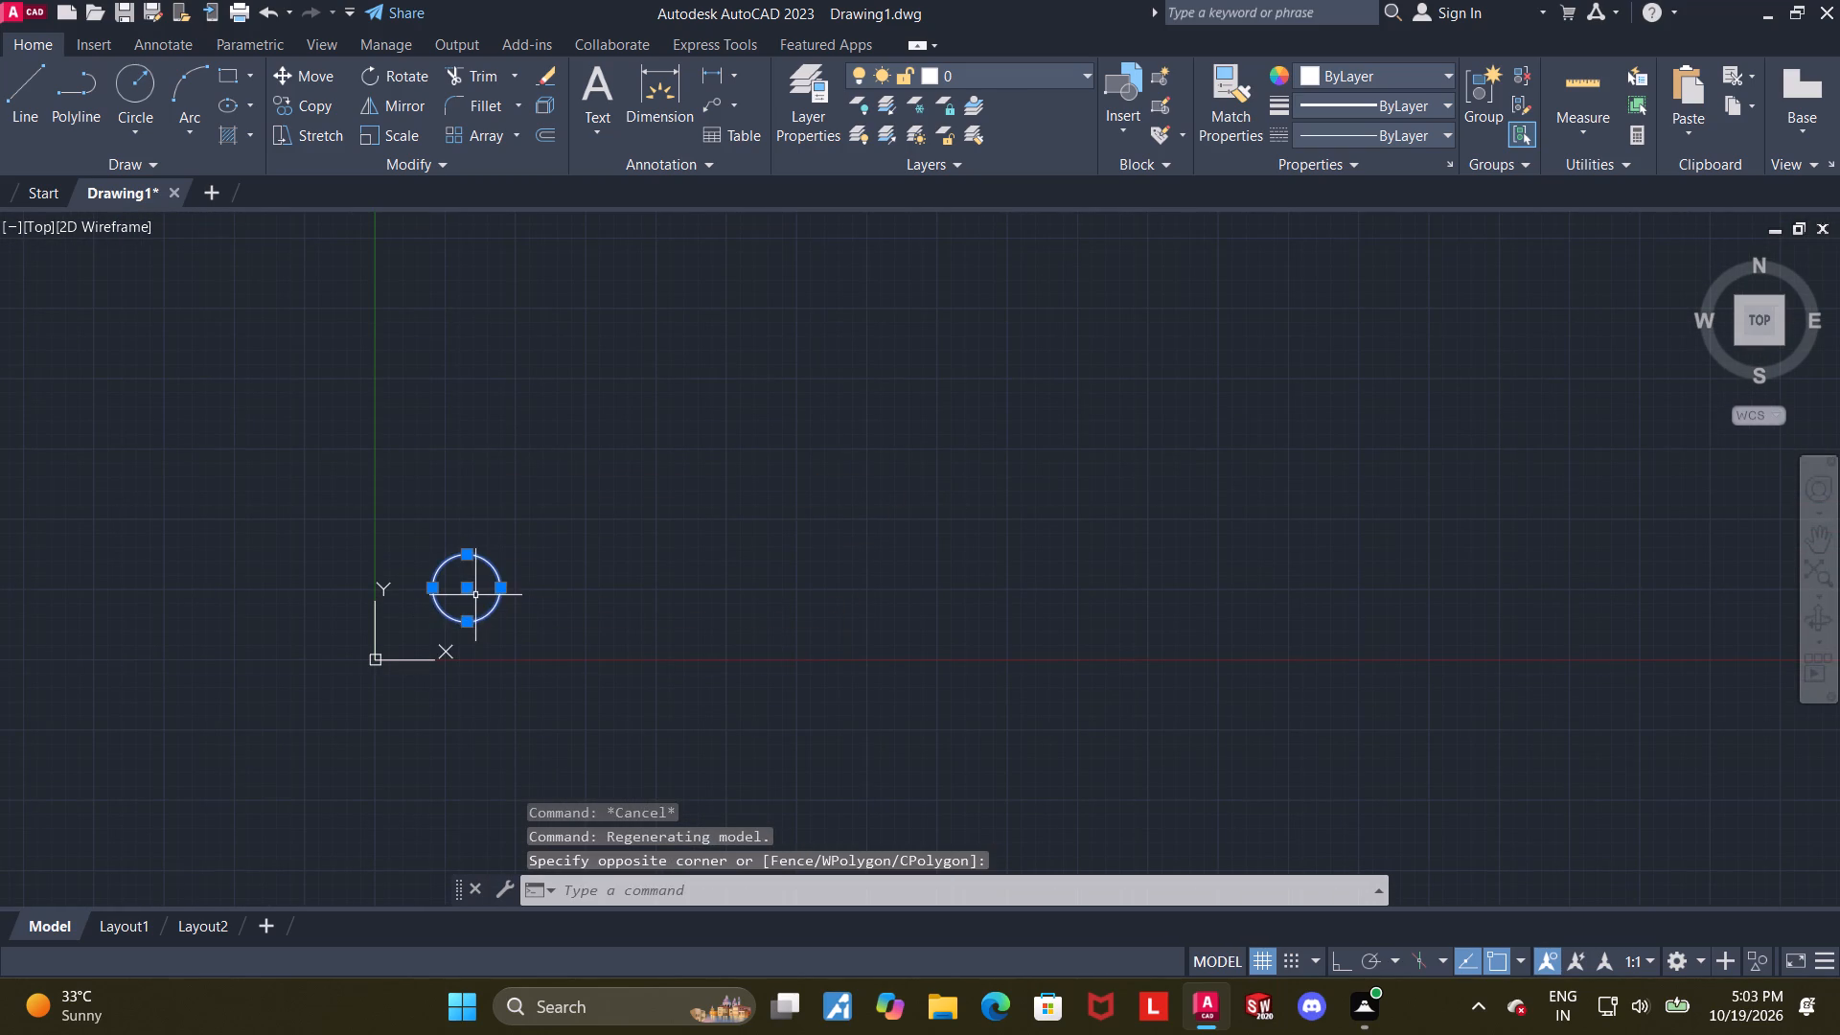
click(470, 589)
click(773, 288)
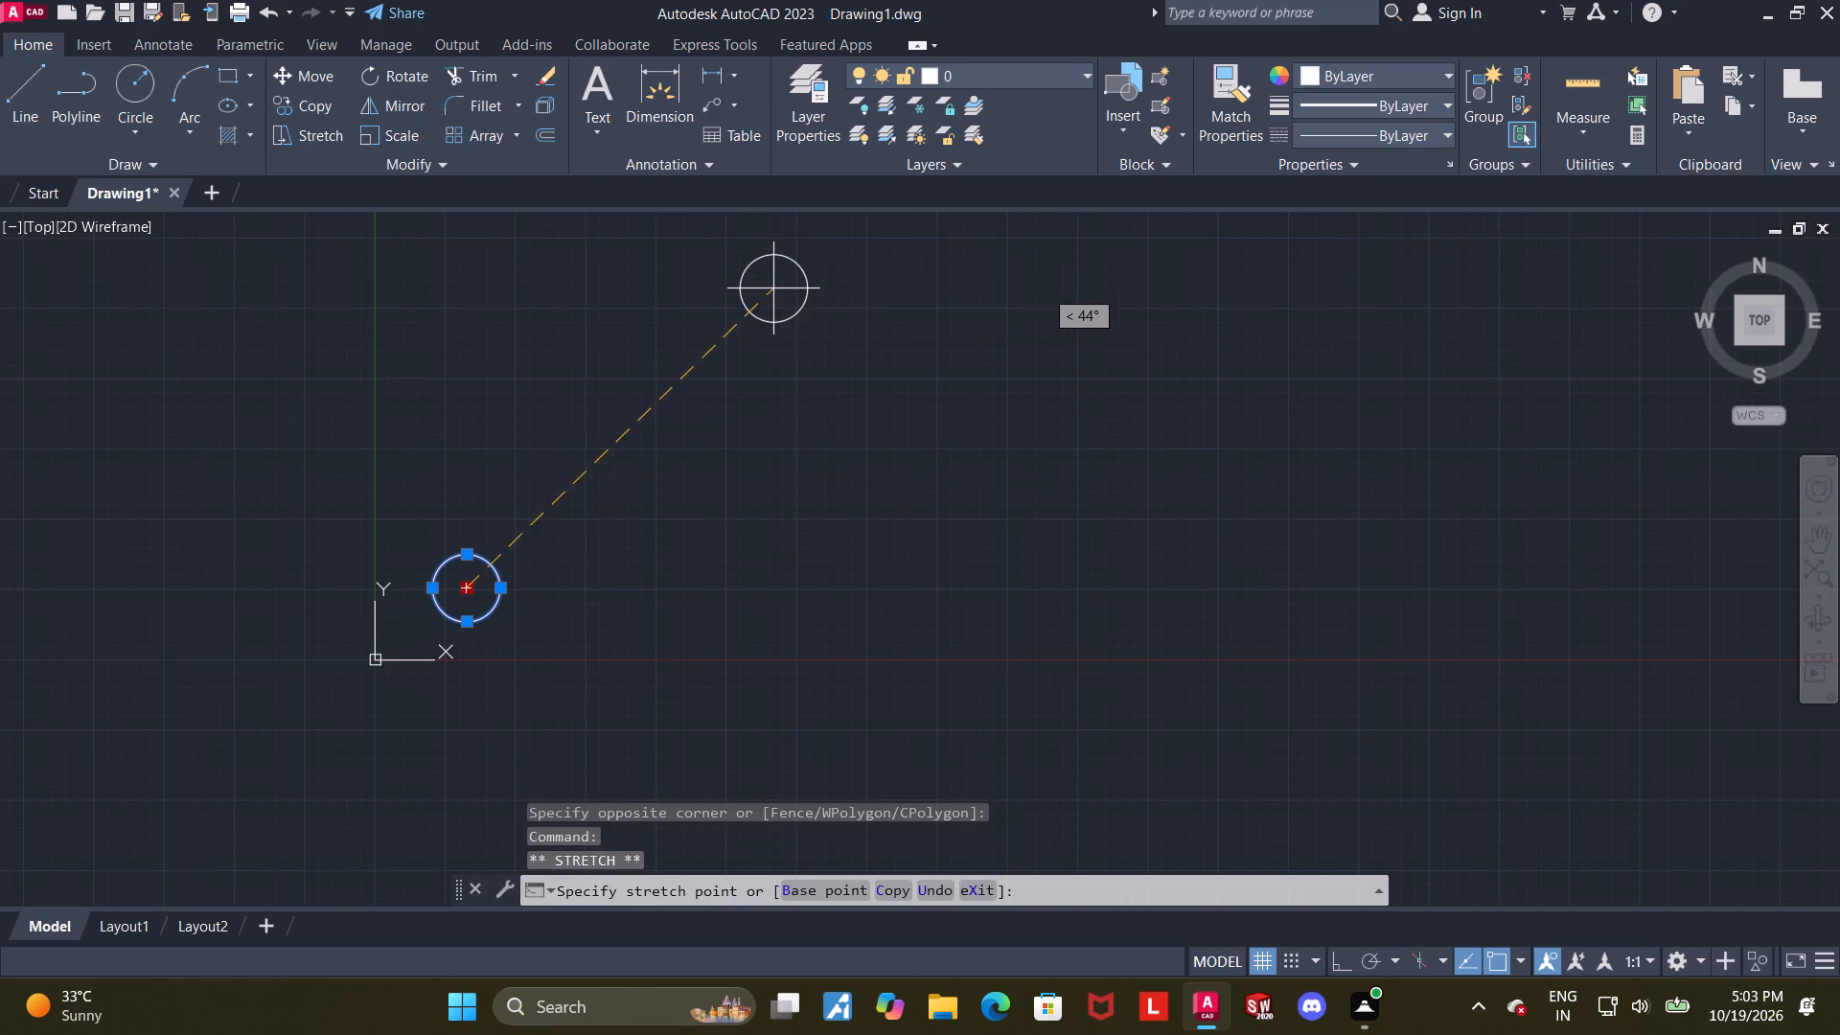
middle_drag(928, 365, 902, 419)
key(Escape)
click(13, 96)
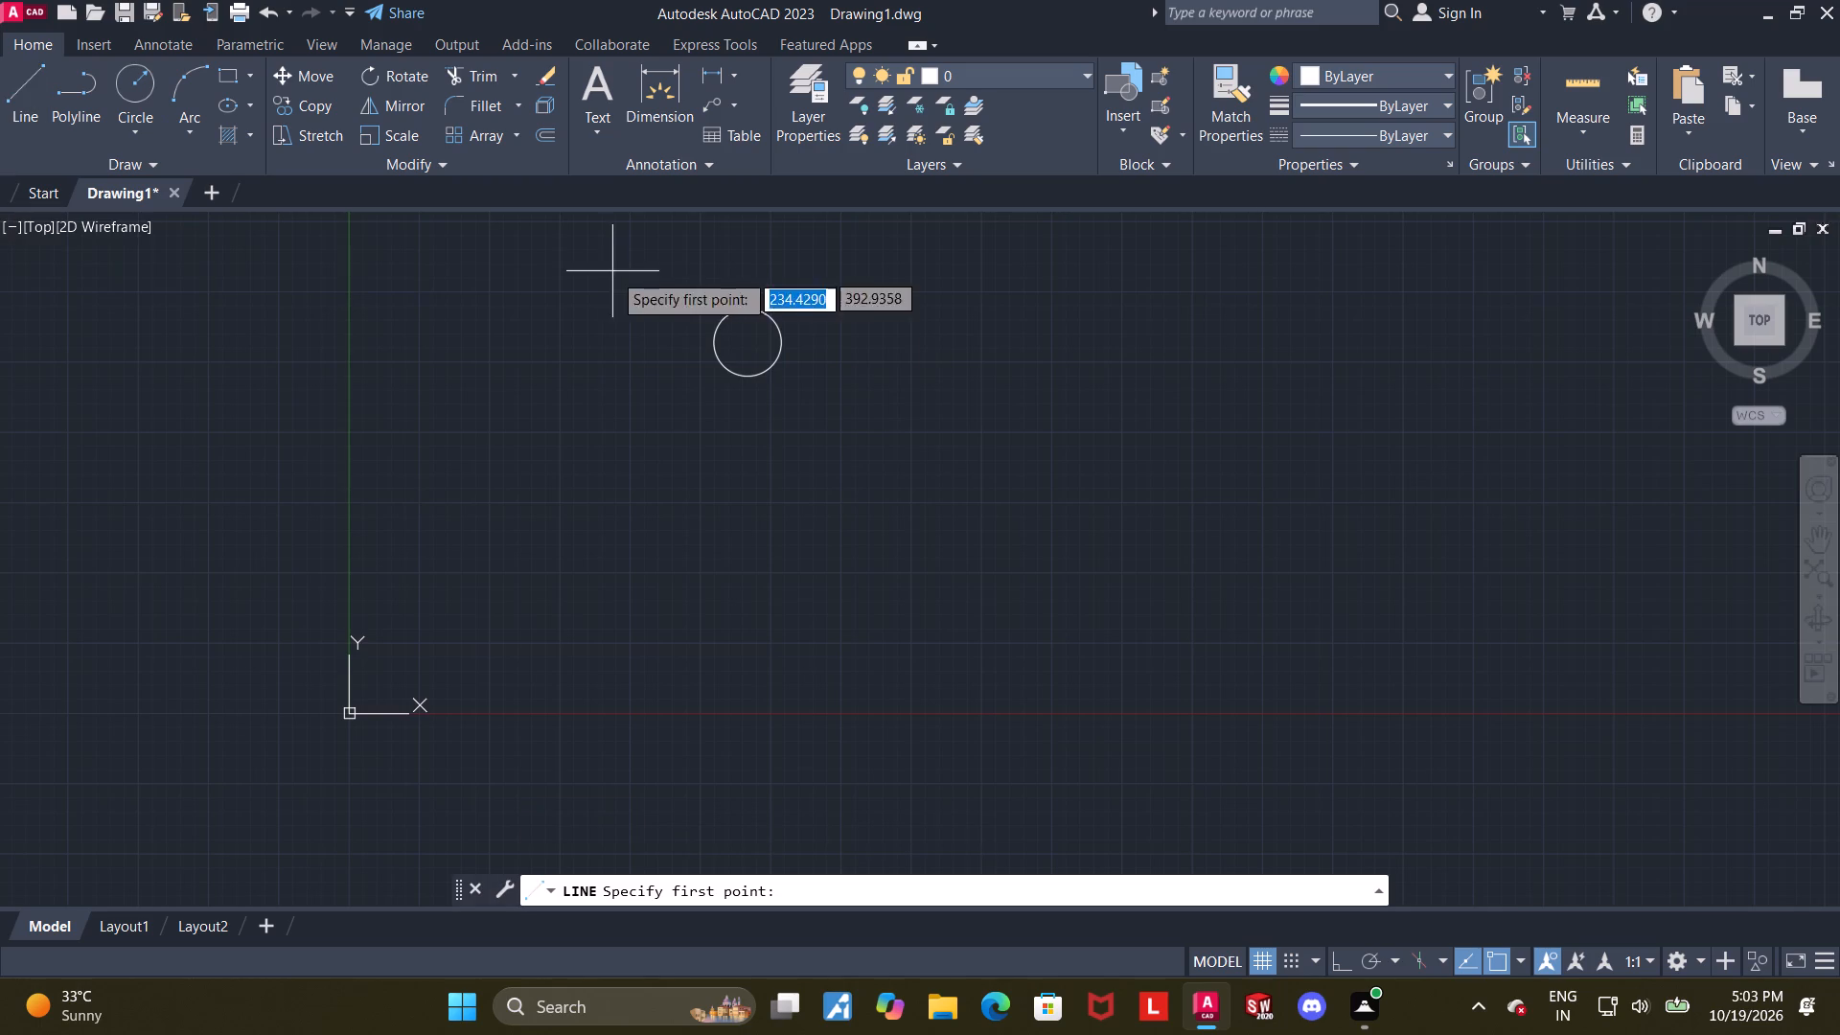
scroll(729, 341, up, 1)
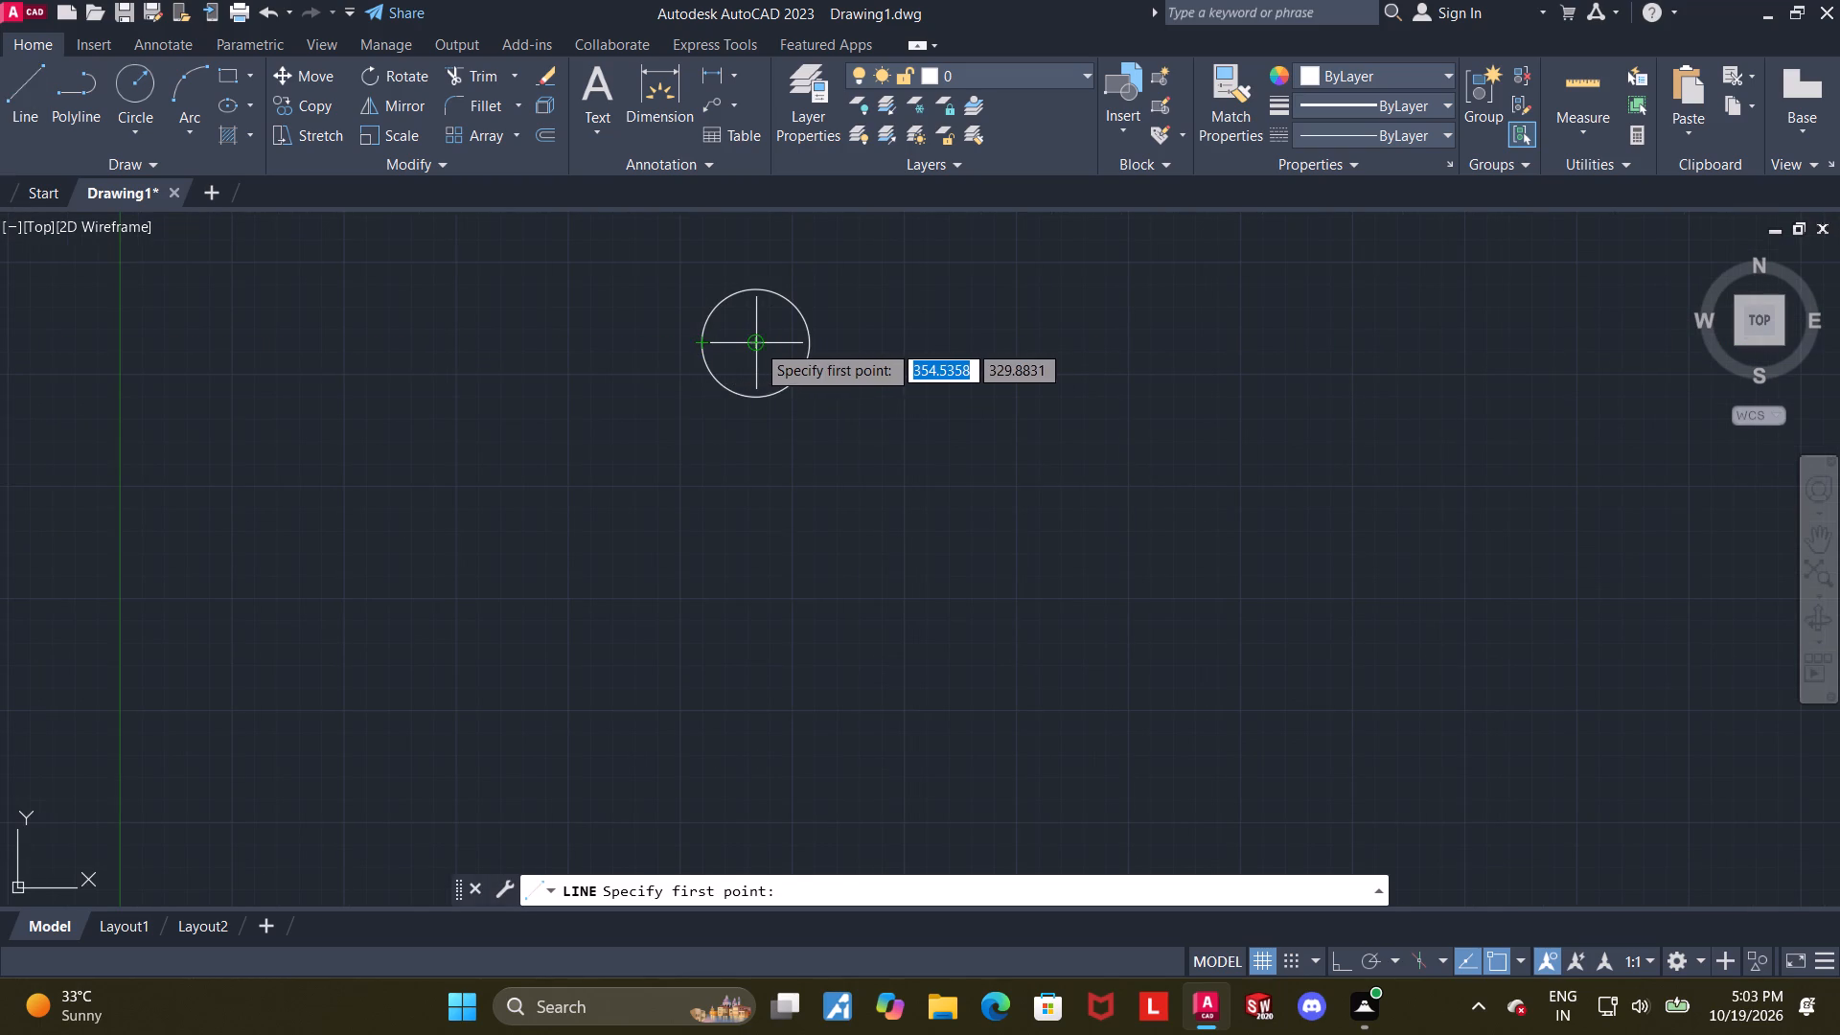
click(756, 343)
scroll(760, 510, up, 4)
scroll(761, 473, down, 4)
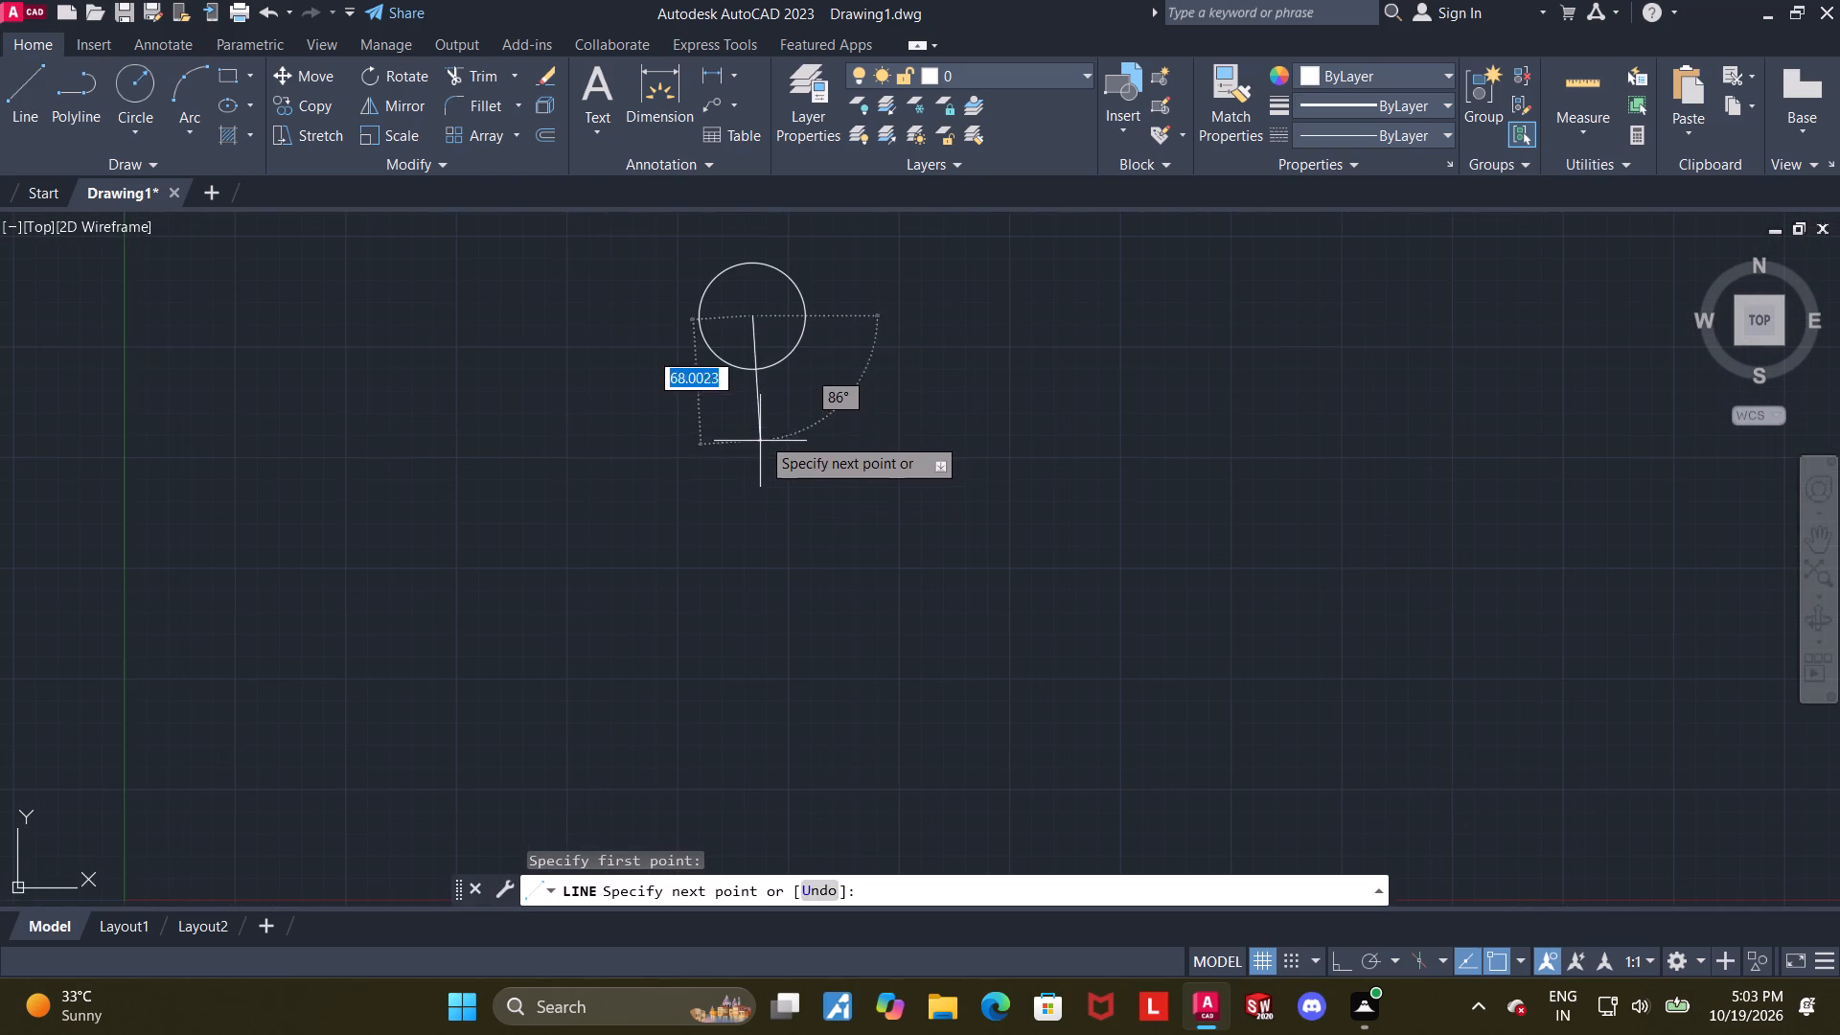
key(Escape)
With Ortho on, draw a vertical line 90 long straight down from the circle's centre.
scroll(797, 252, up, 2)
click(23, 91)
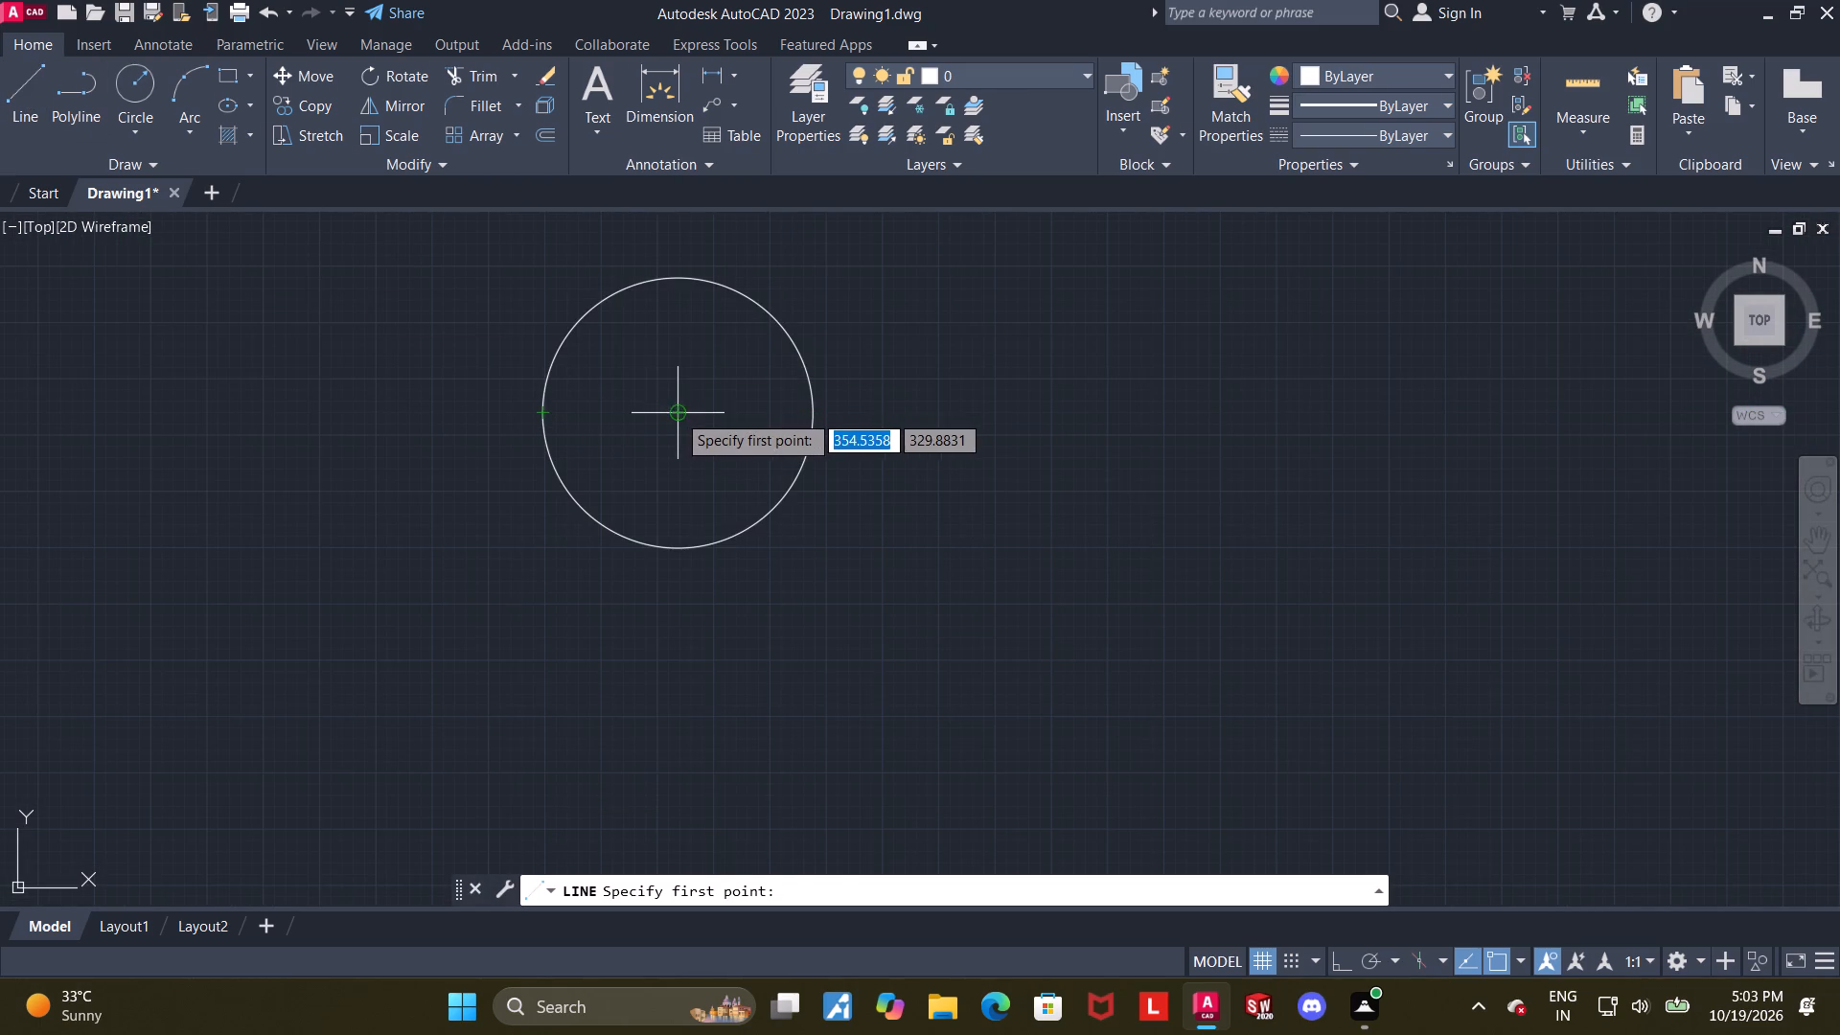
click(677, 413)
scroll(681, 437, down, 3)
key(F8)
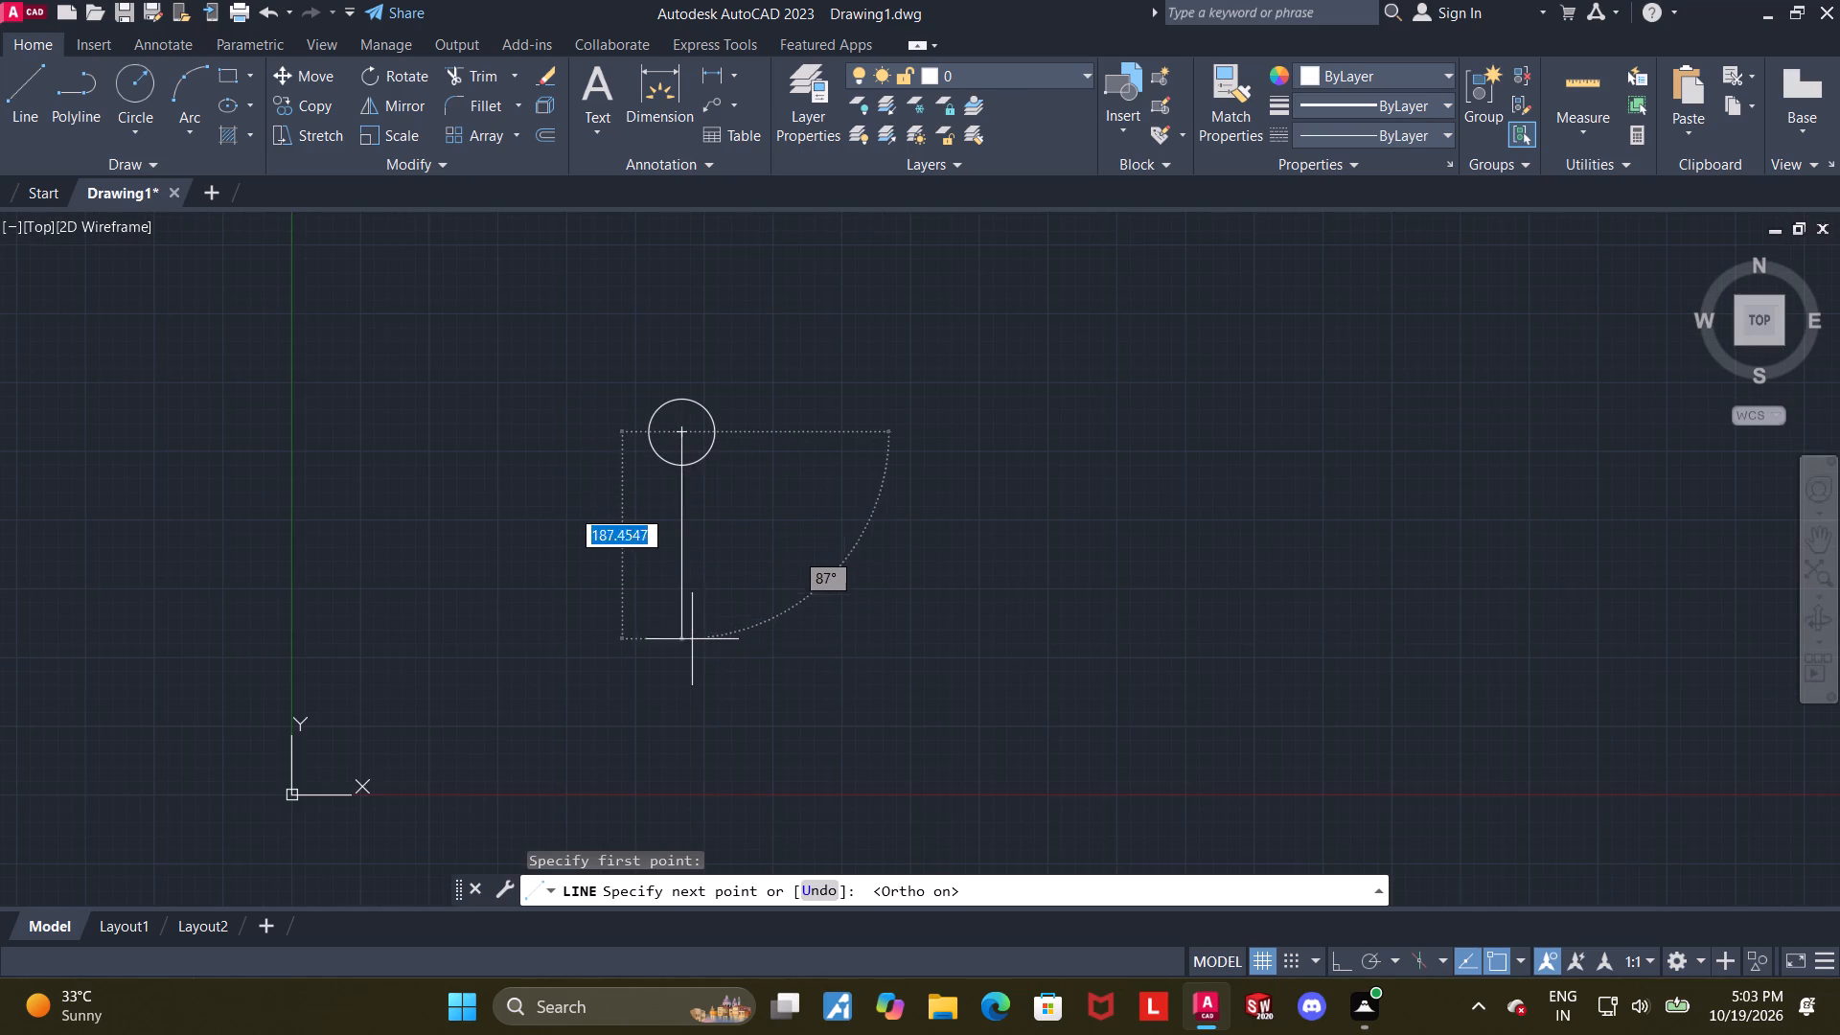
text(90)
key(Return)
key(Escape)
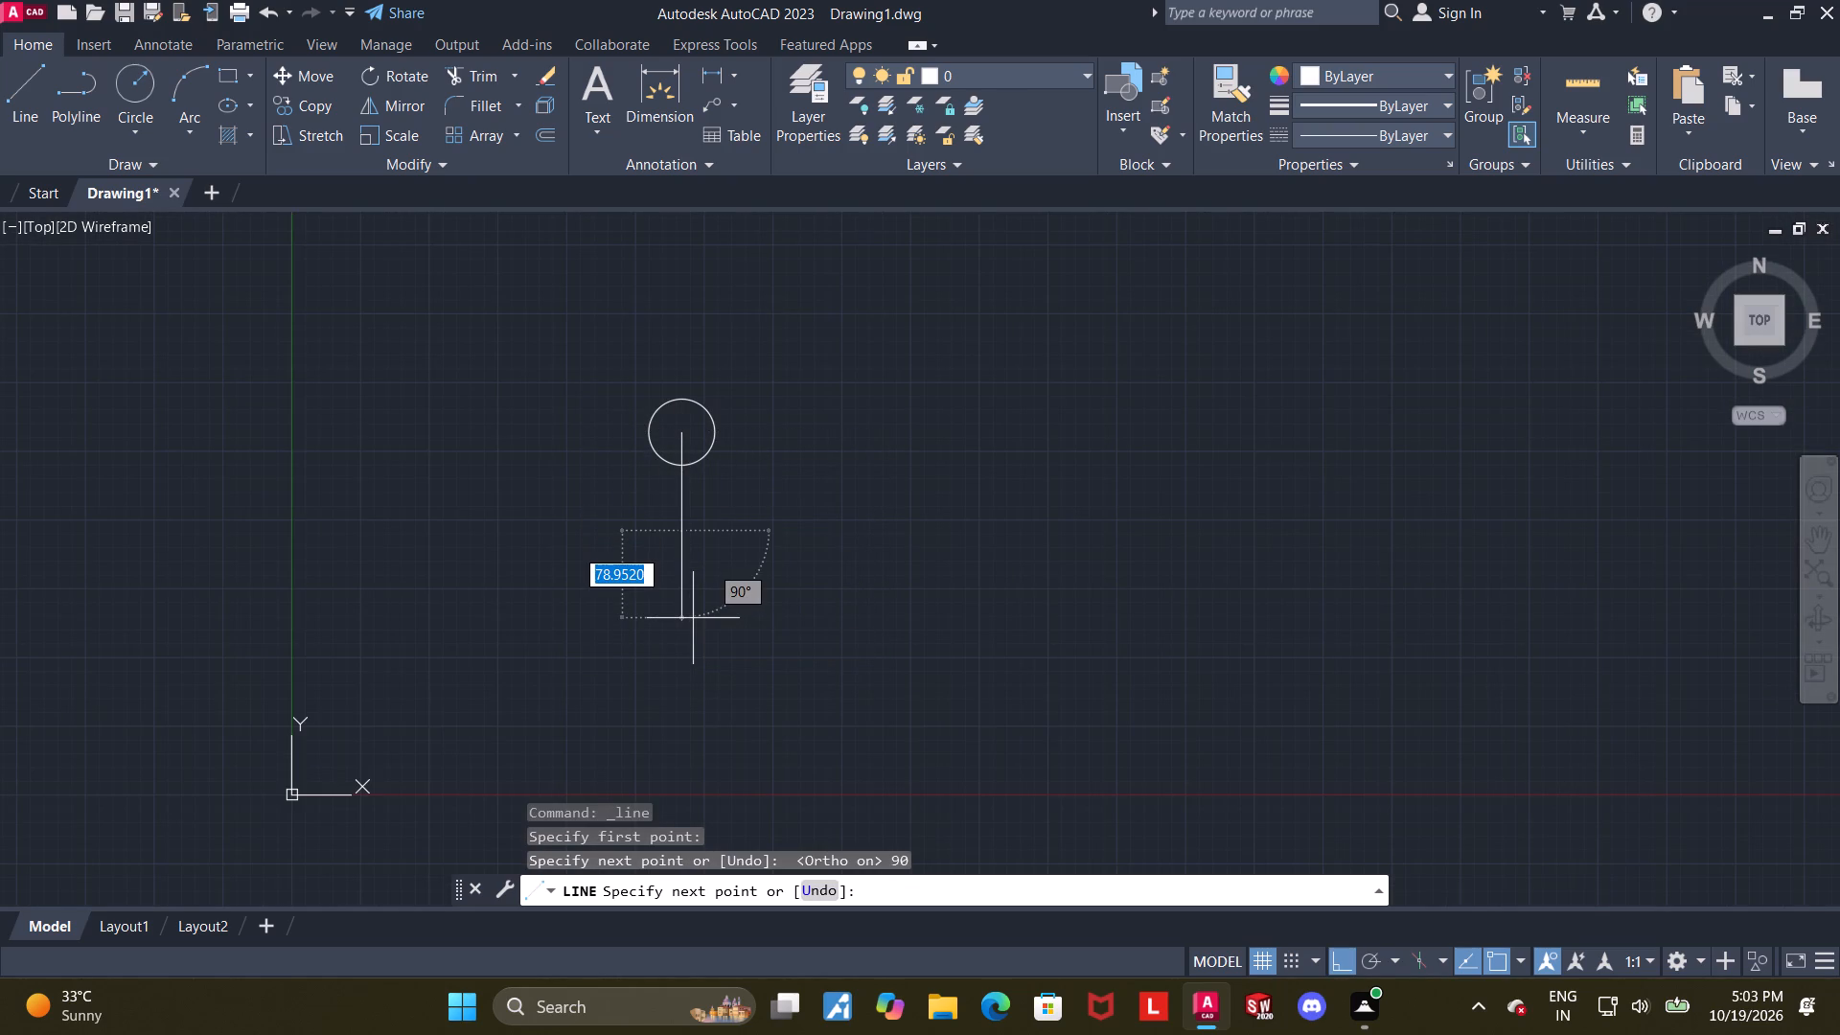
Draw a horizontal line 60 long to the right from the lower end of the vertical line.
scroll(695, 457, up, 2)
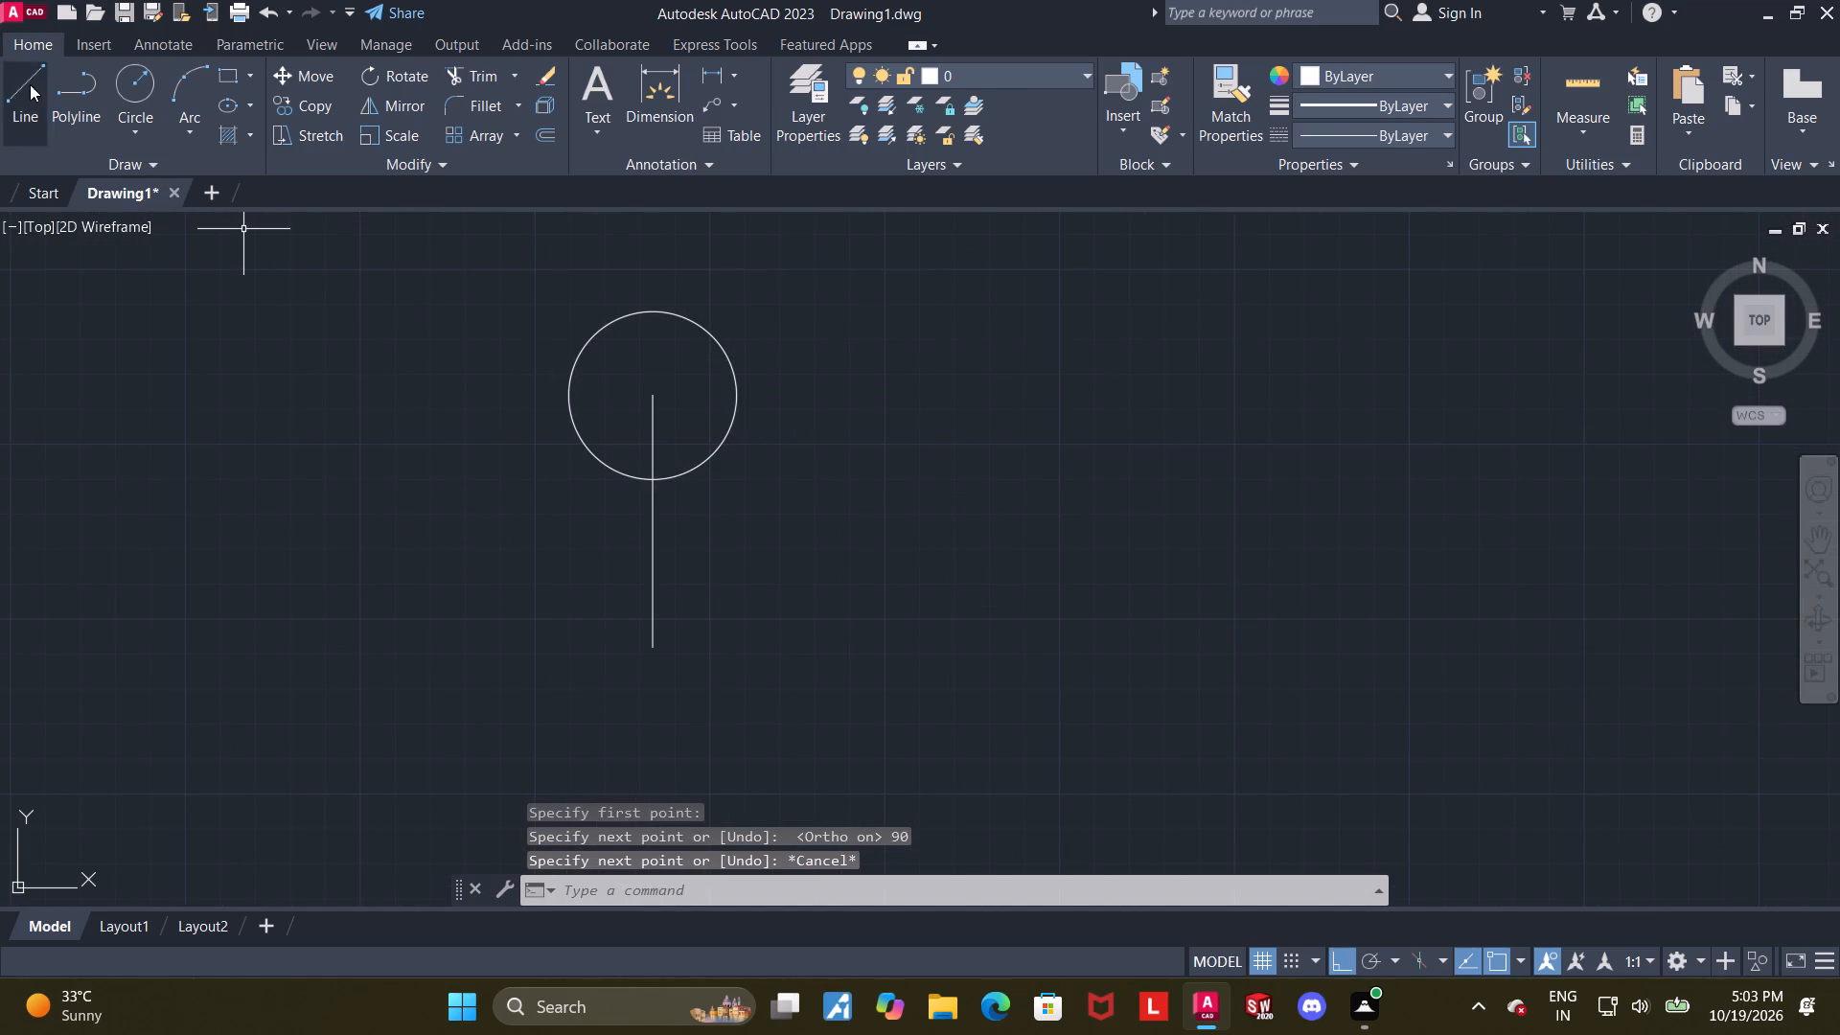
click(30, 84)
click(653, 650)
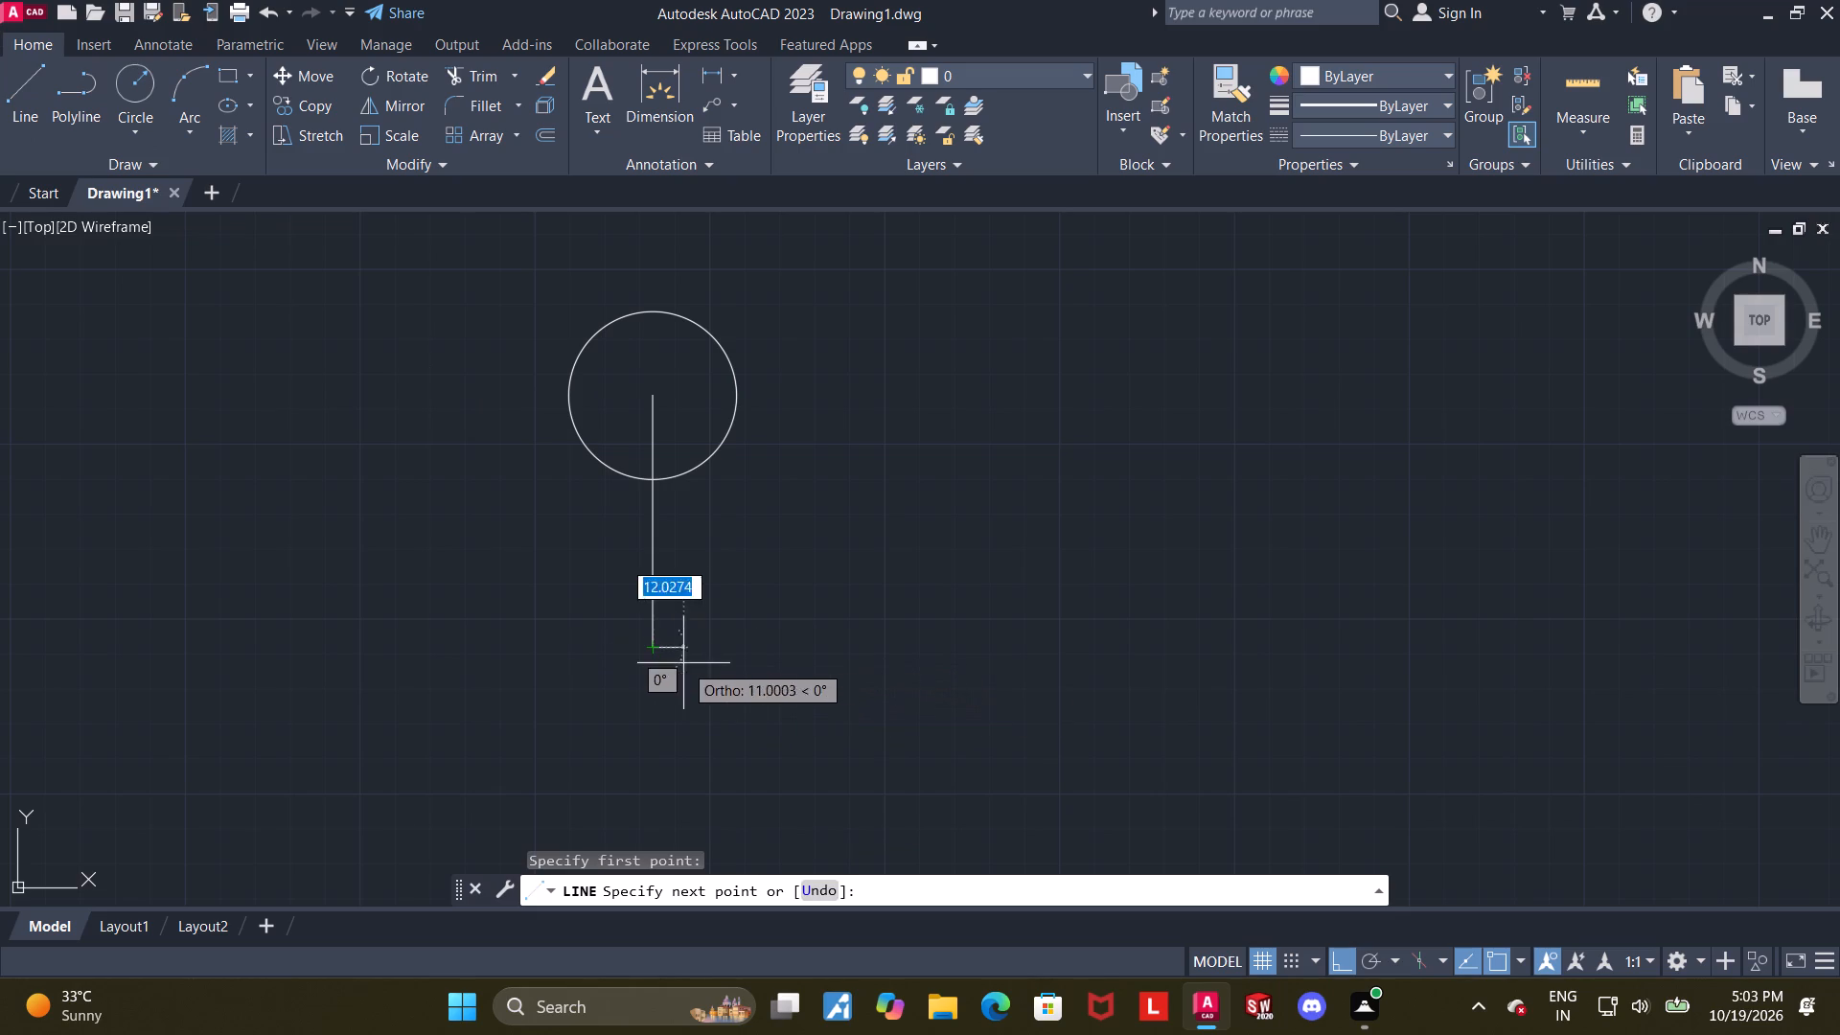
text(60)
key(Return)
key(Escape)
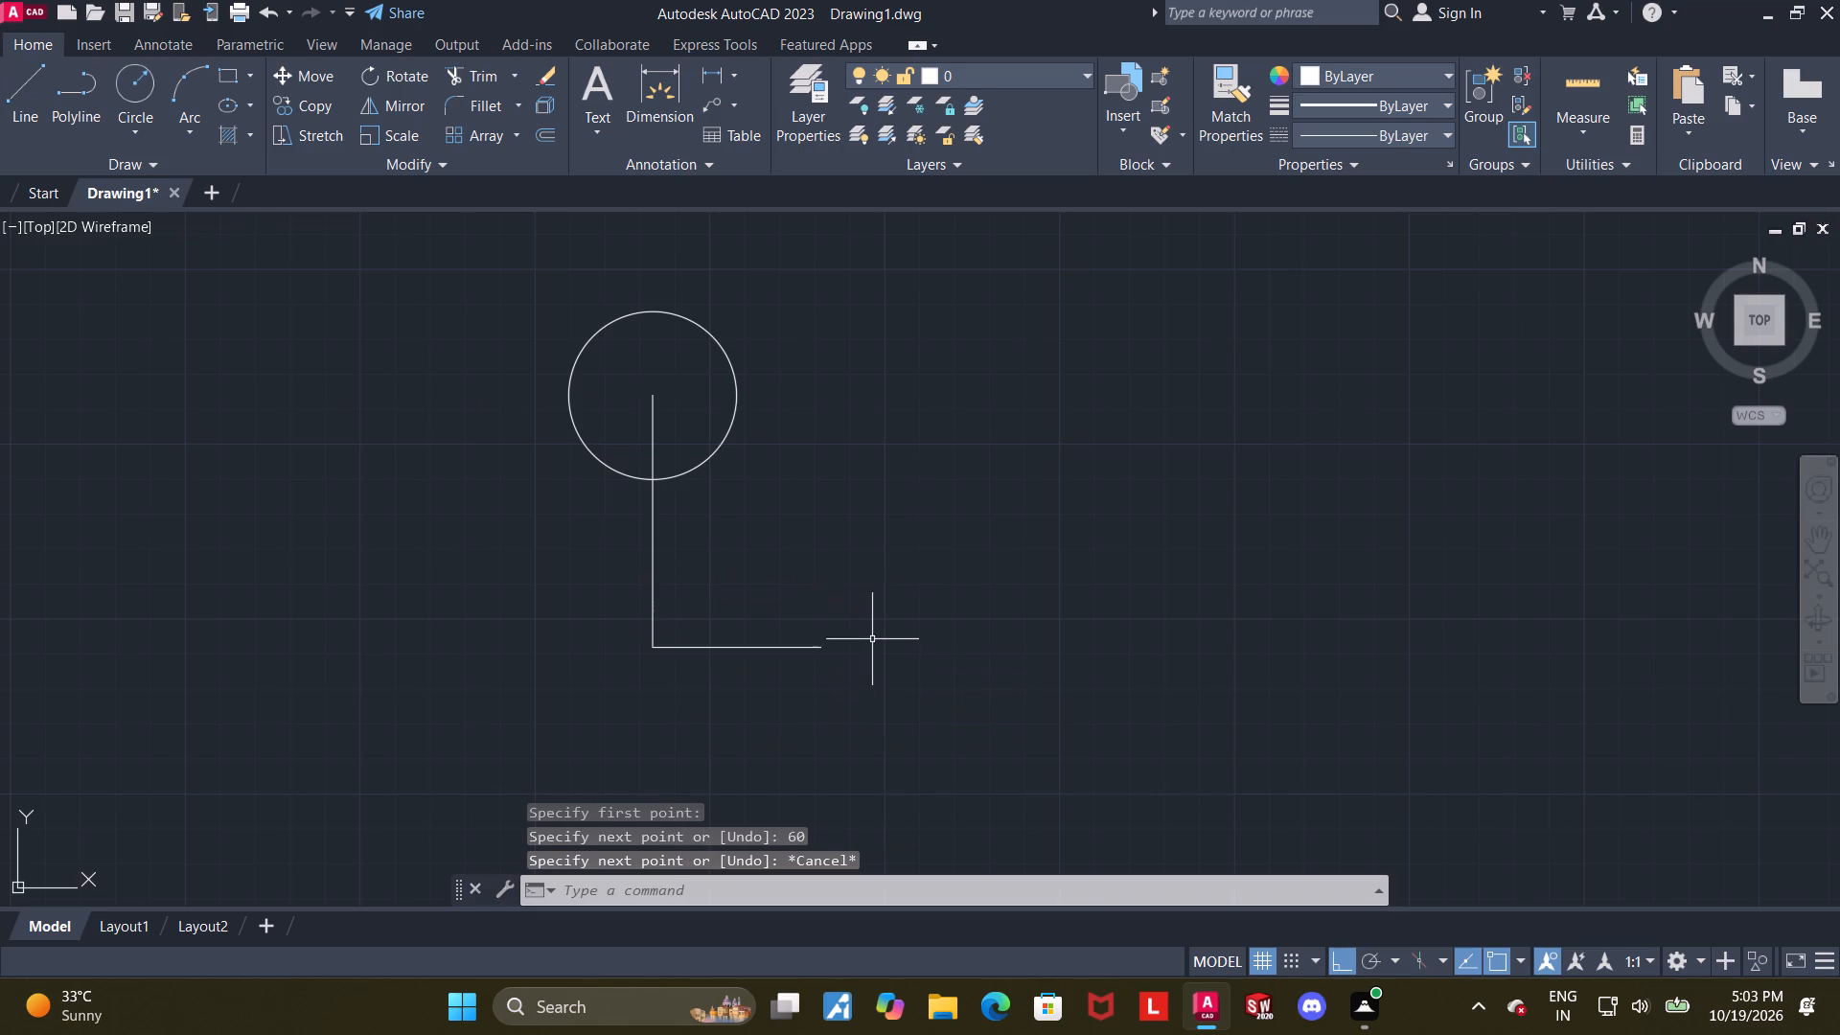
Draw a horizontal line 60 long to the left from the lower end of the vertical line.
click(14, 90)
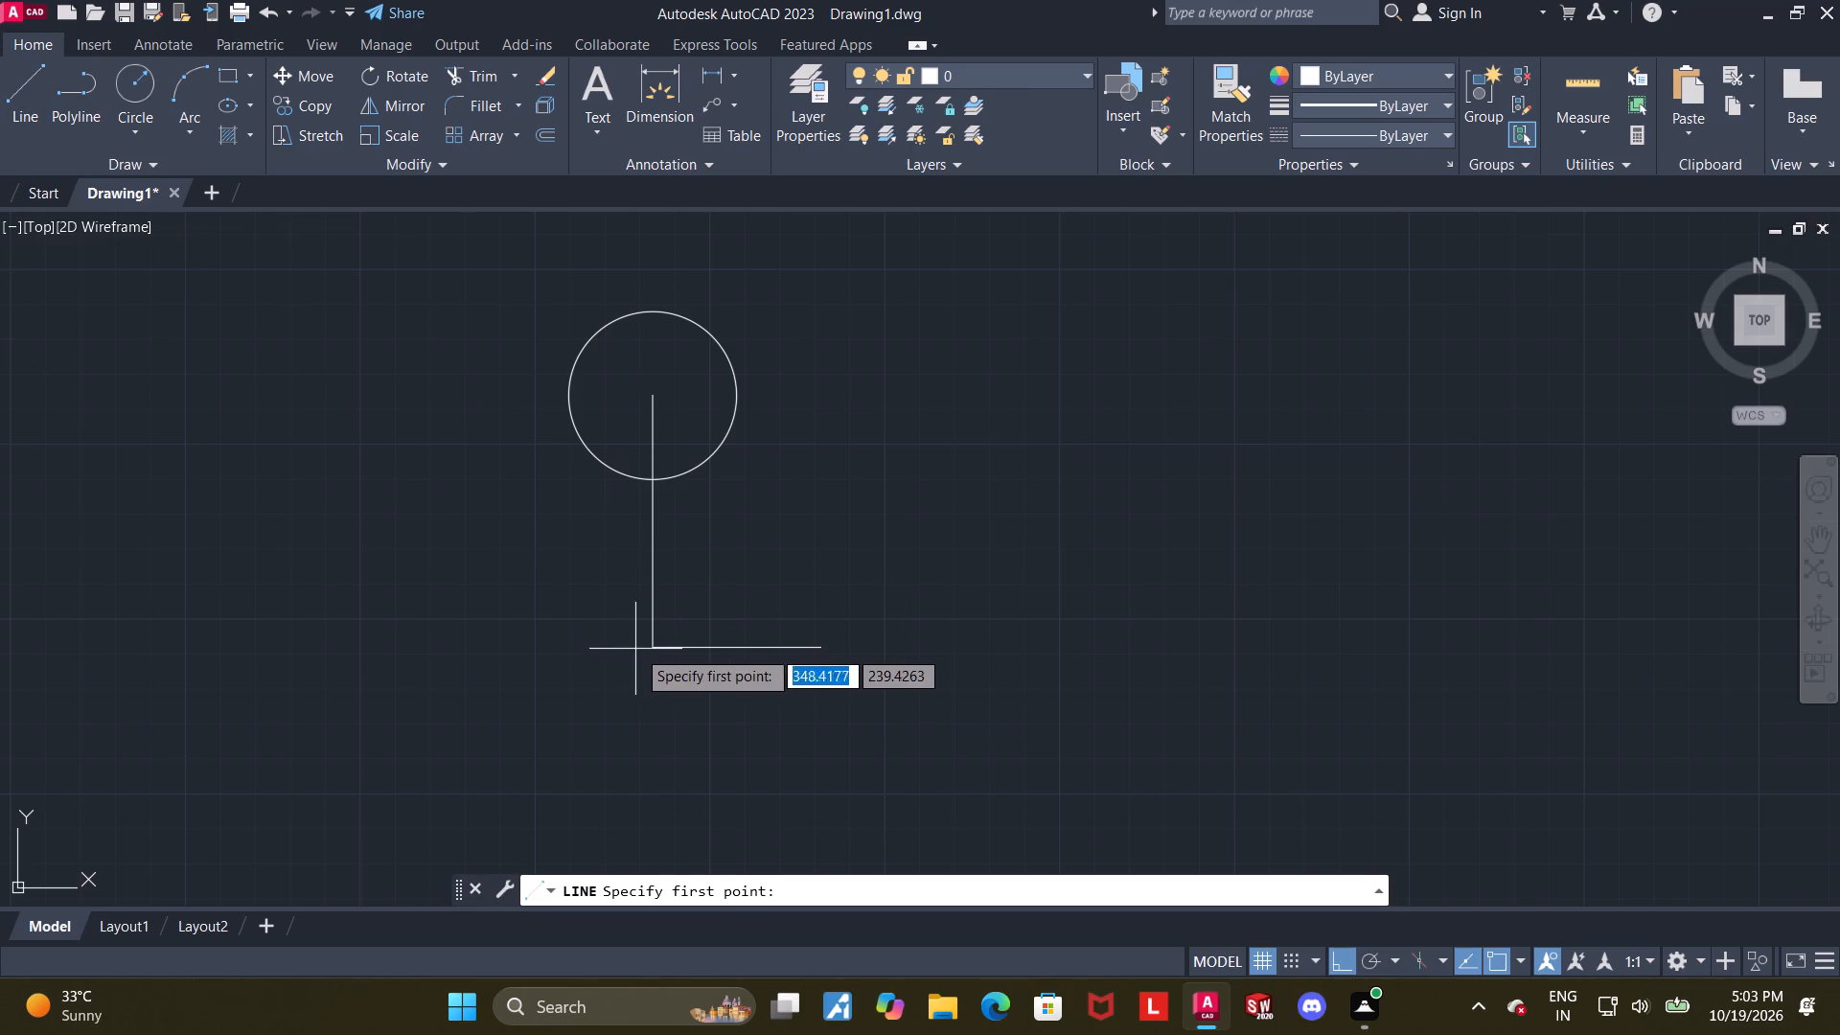
scroll(654, 652, up, 1)
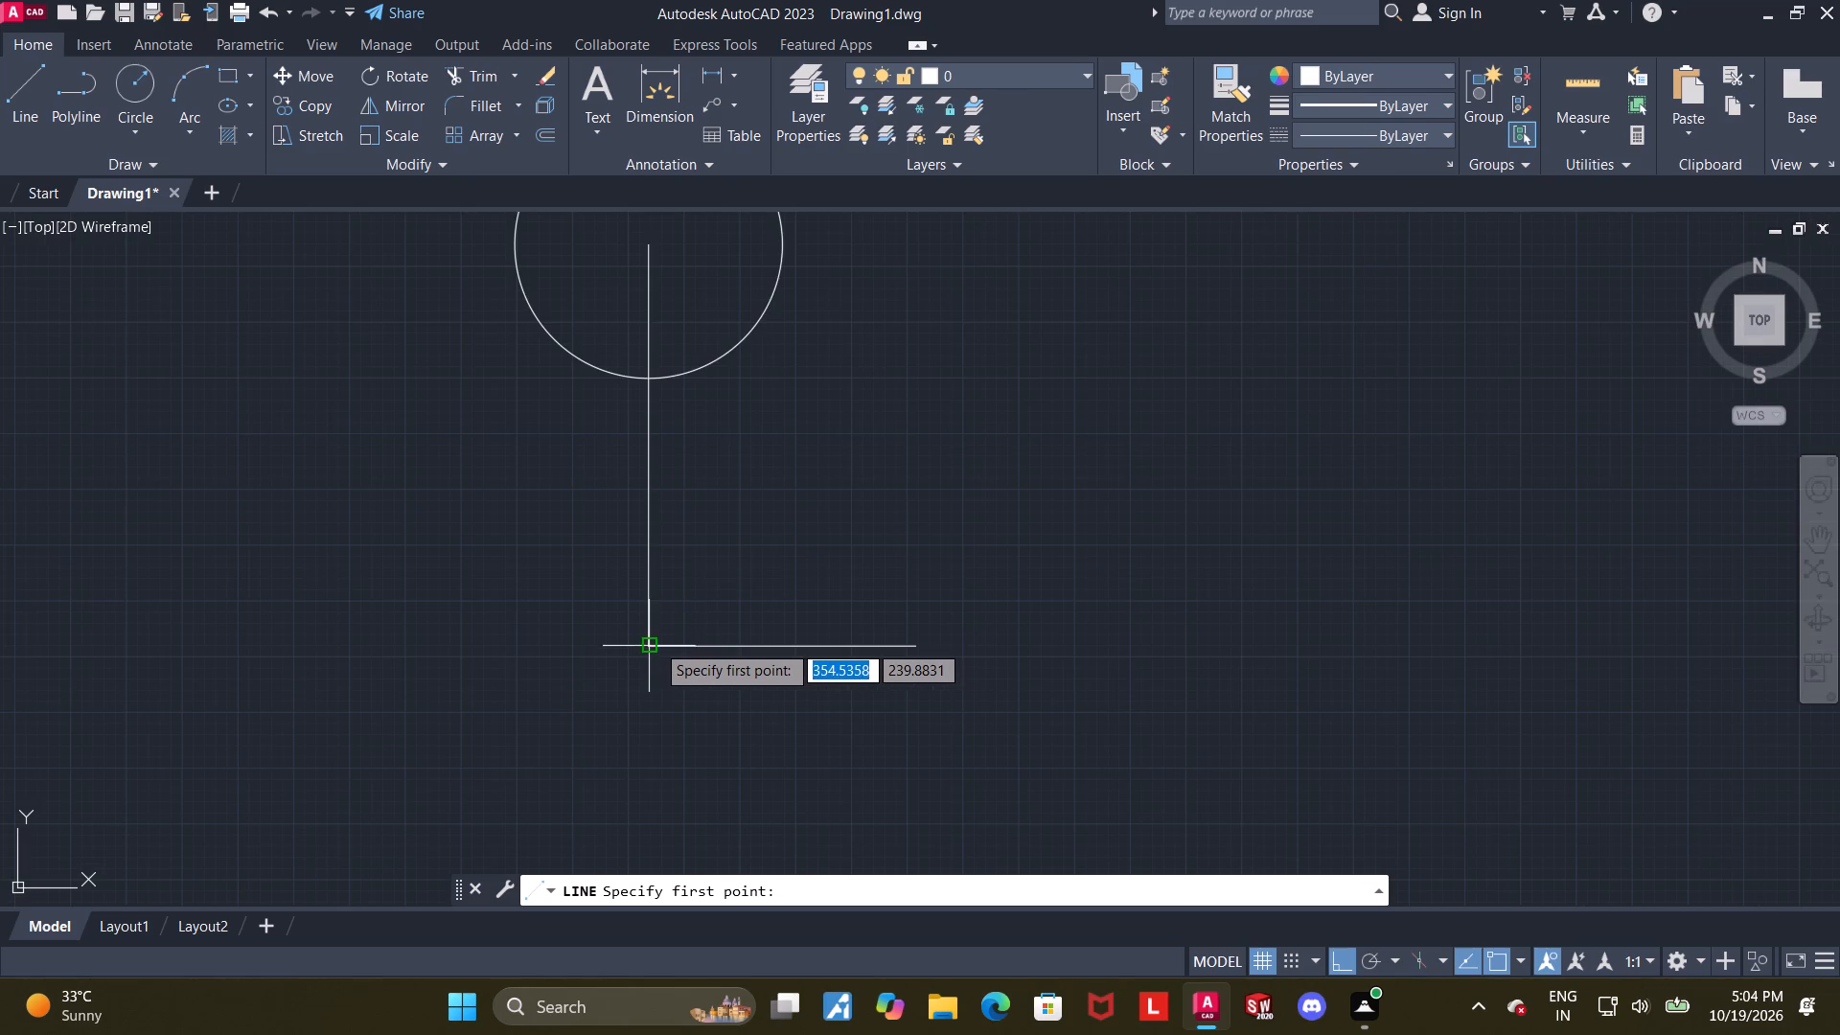
click(652, 642)
key(5)
key(BackSpace)
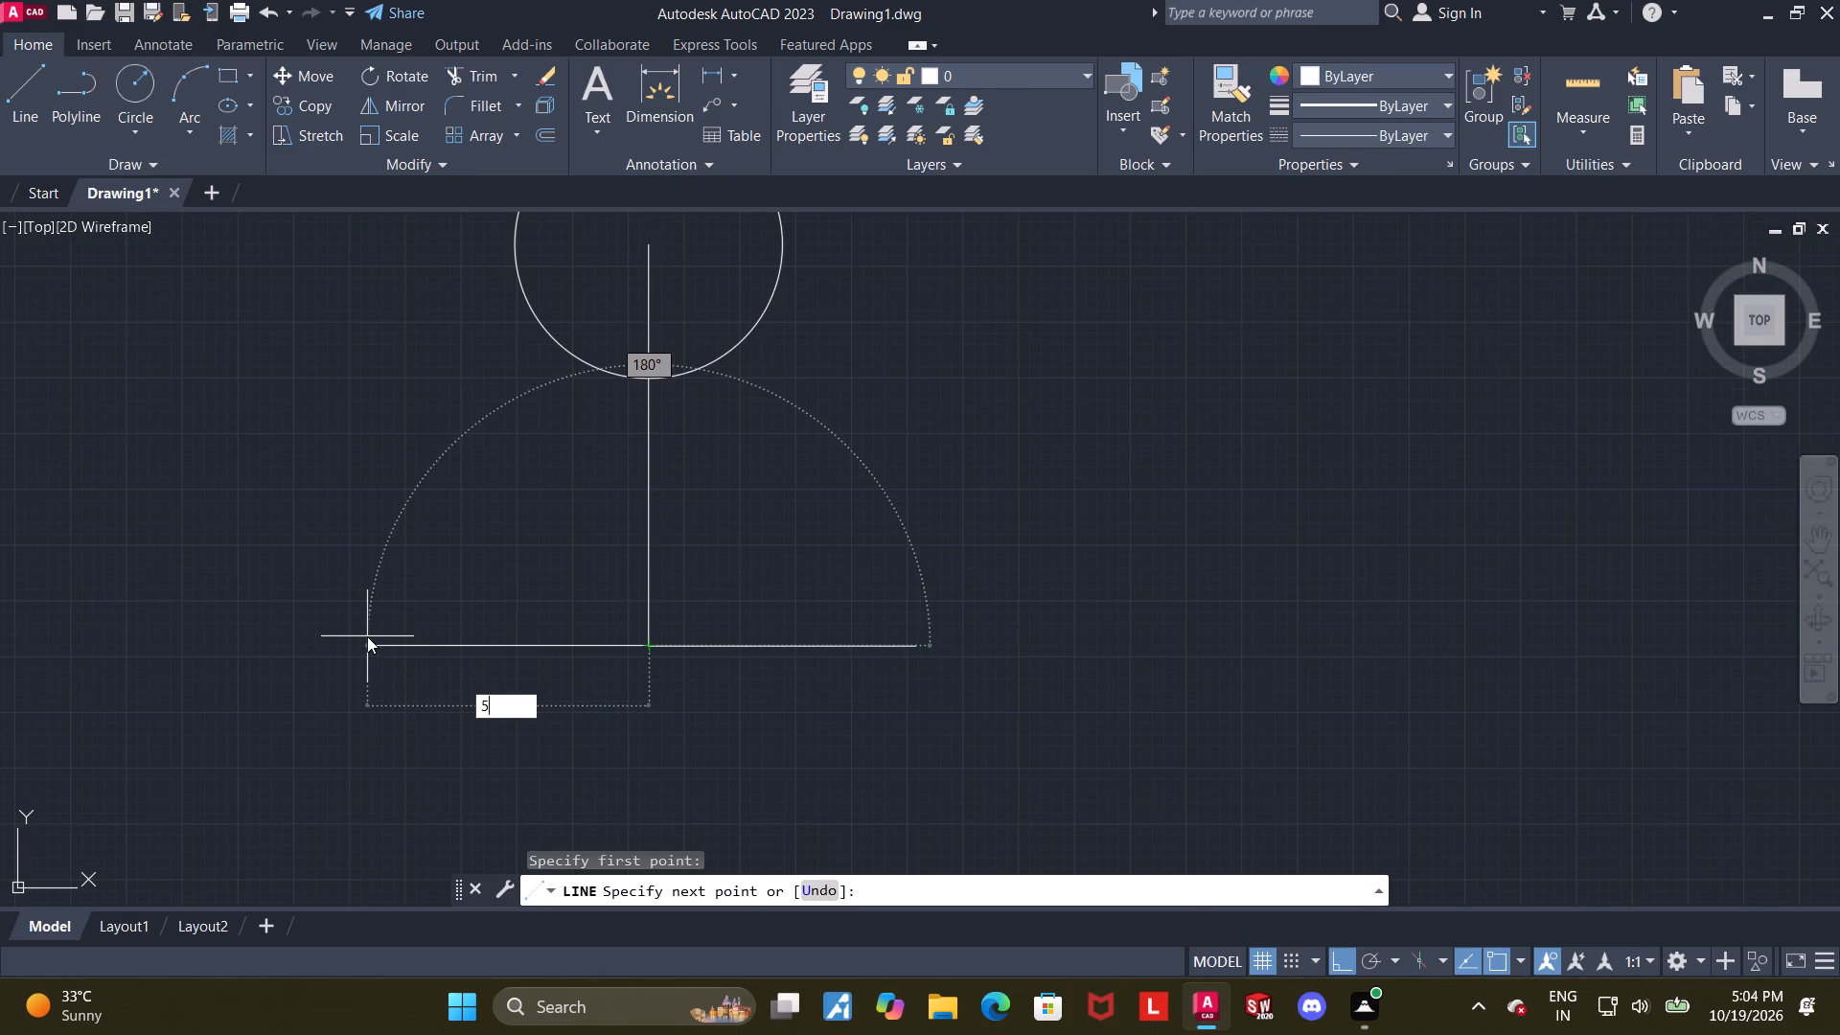
text(60)
key(Return)
key(Escape)
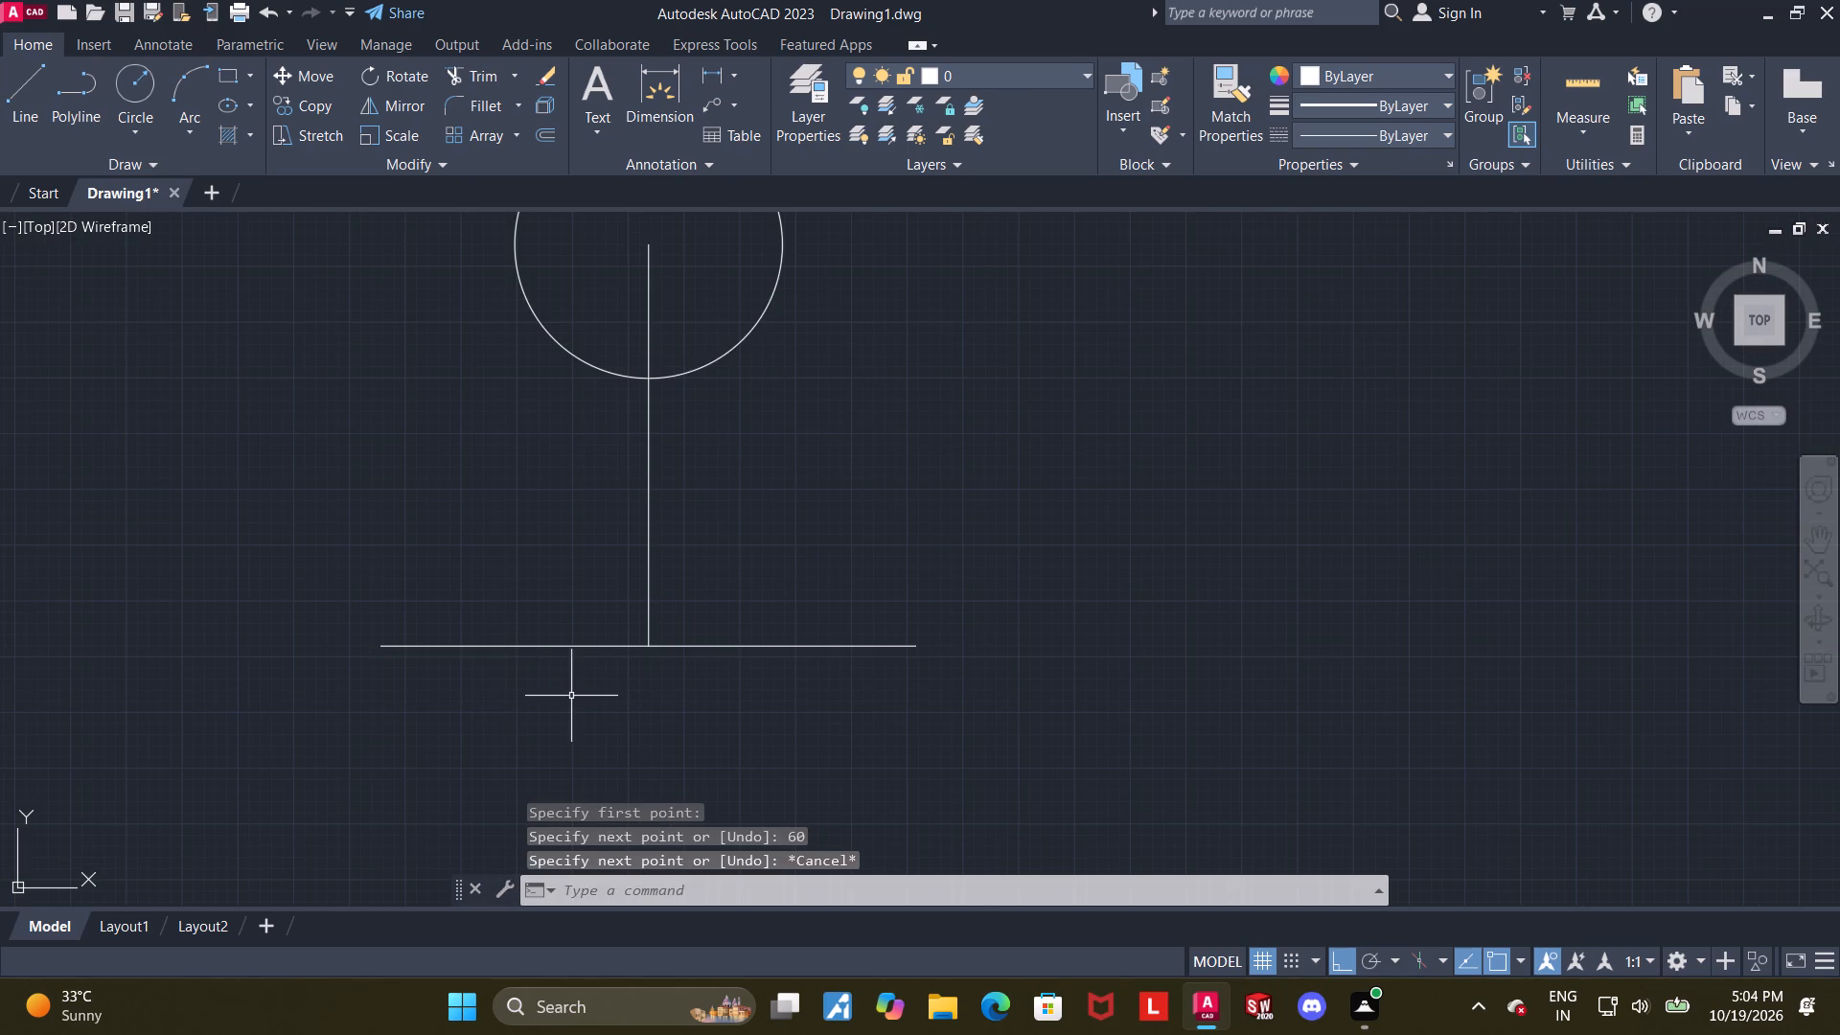
Draw a circle with a diameter of 52 centred on the right end of the horizontal base line.
scroll(580, 705, down, 1)
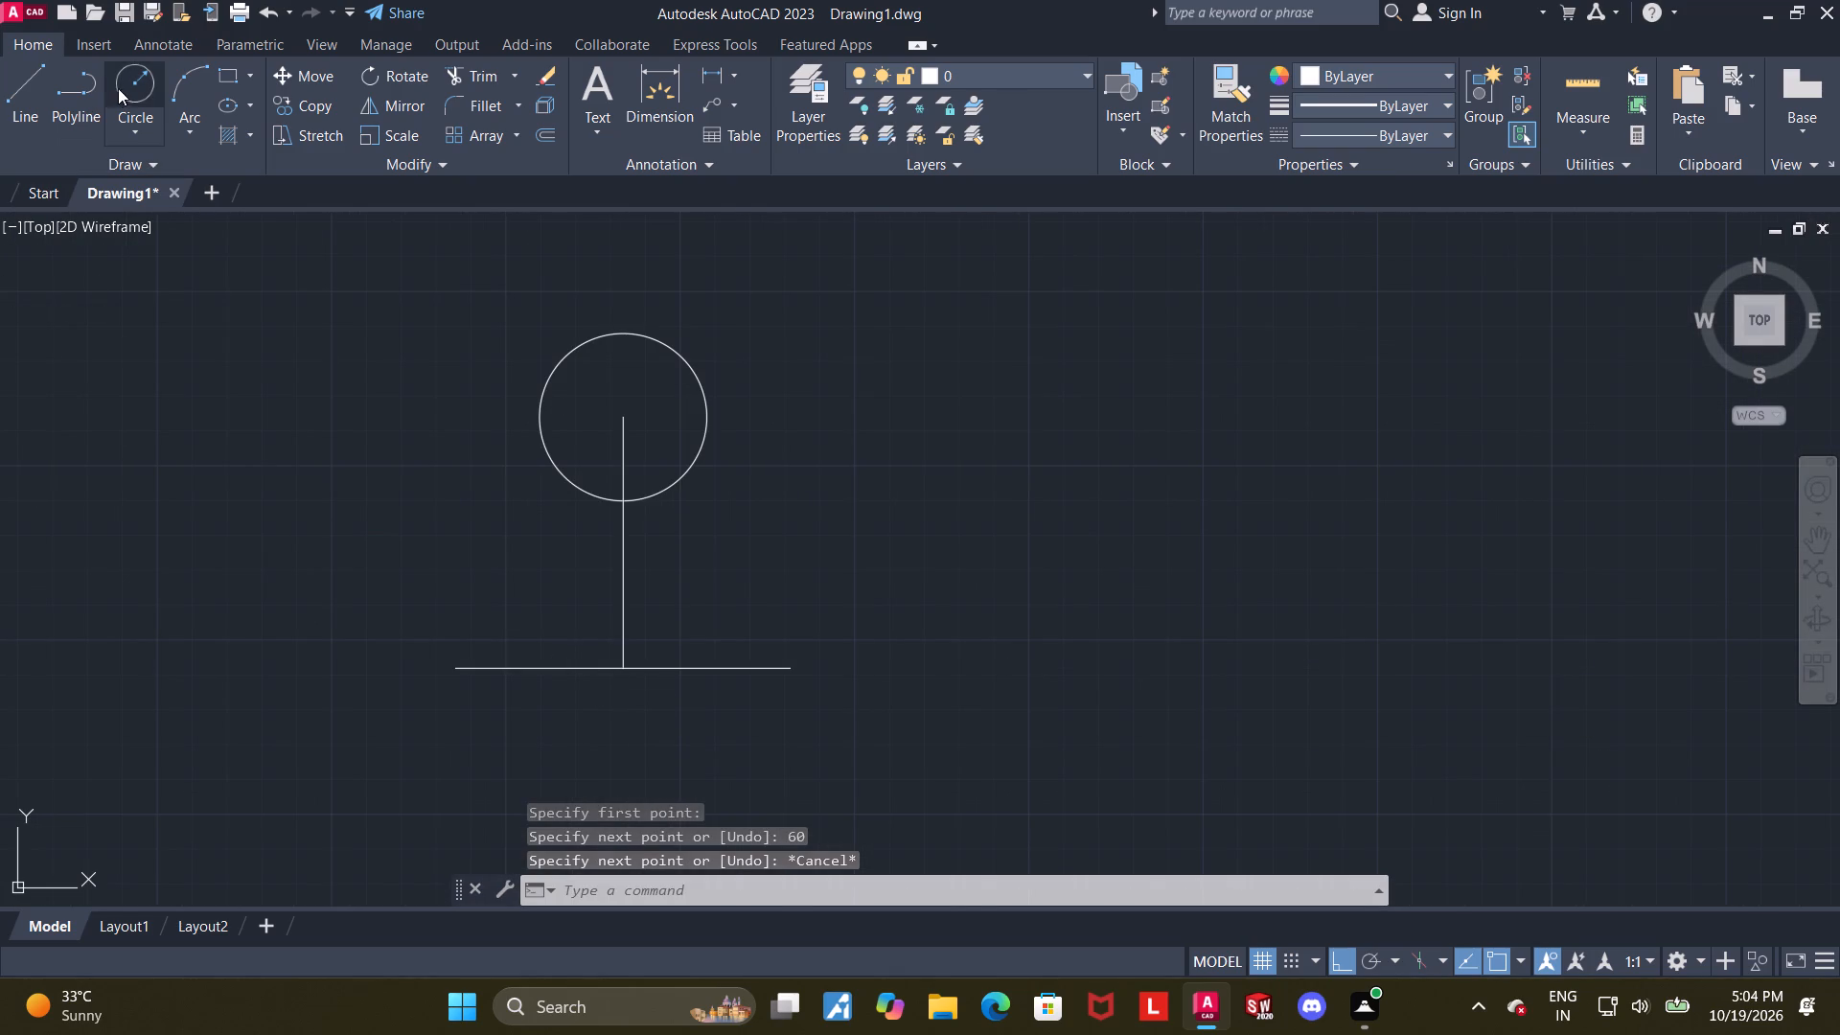
click(120, 86)
scroll(622, 501, down, 1)
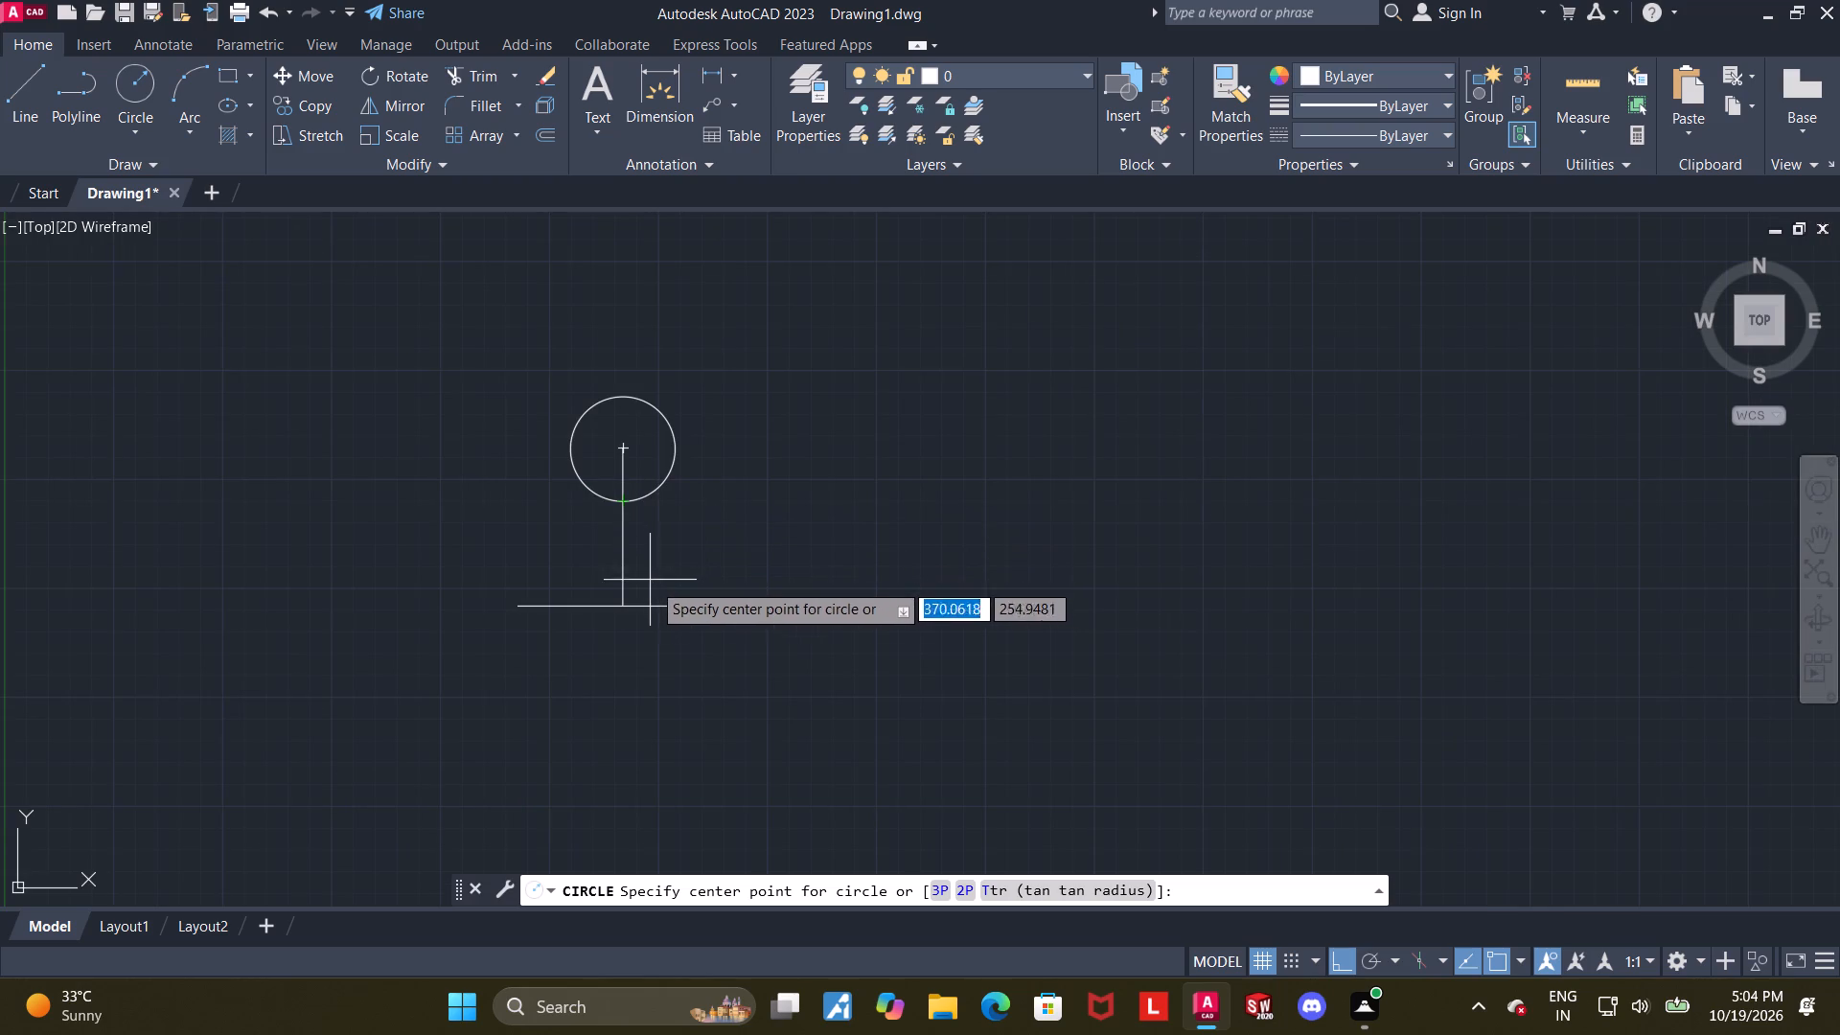
click(725, 610)
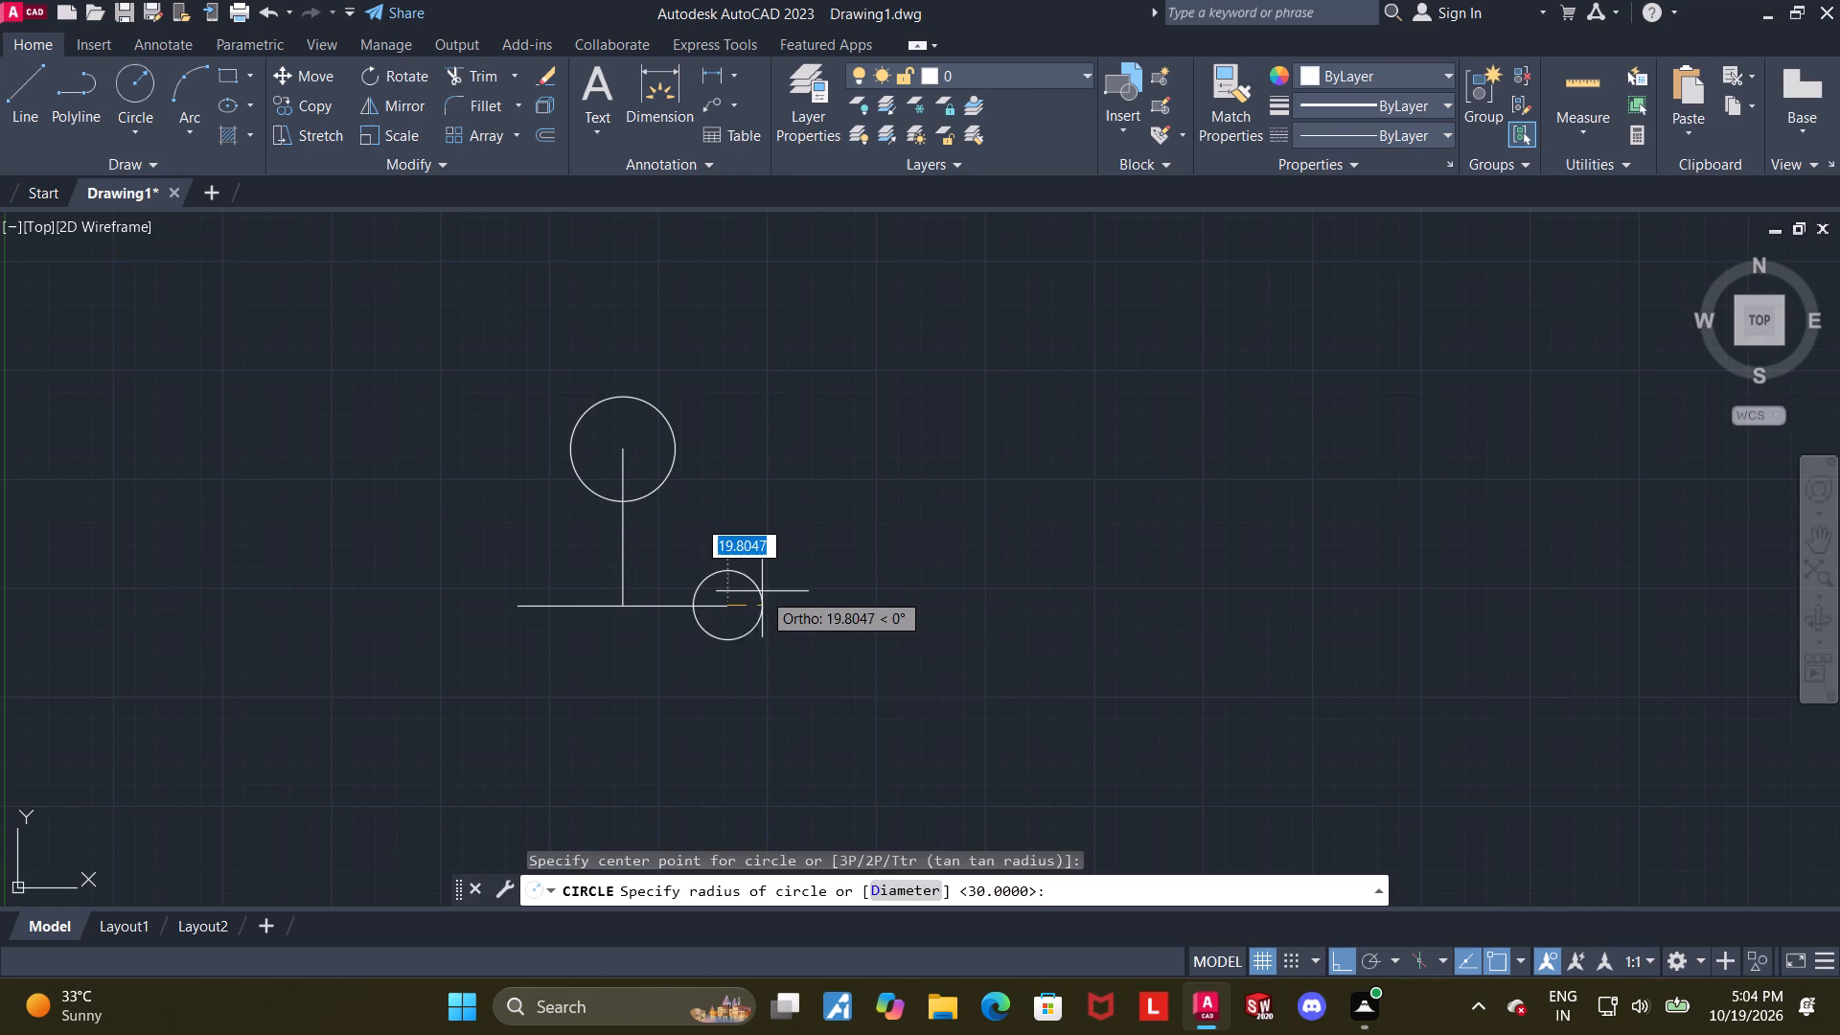
key(d)
key(Return)
text(52)
key(Return)
key(Escape)
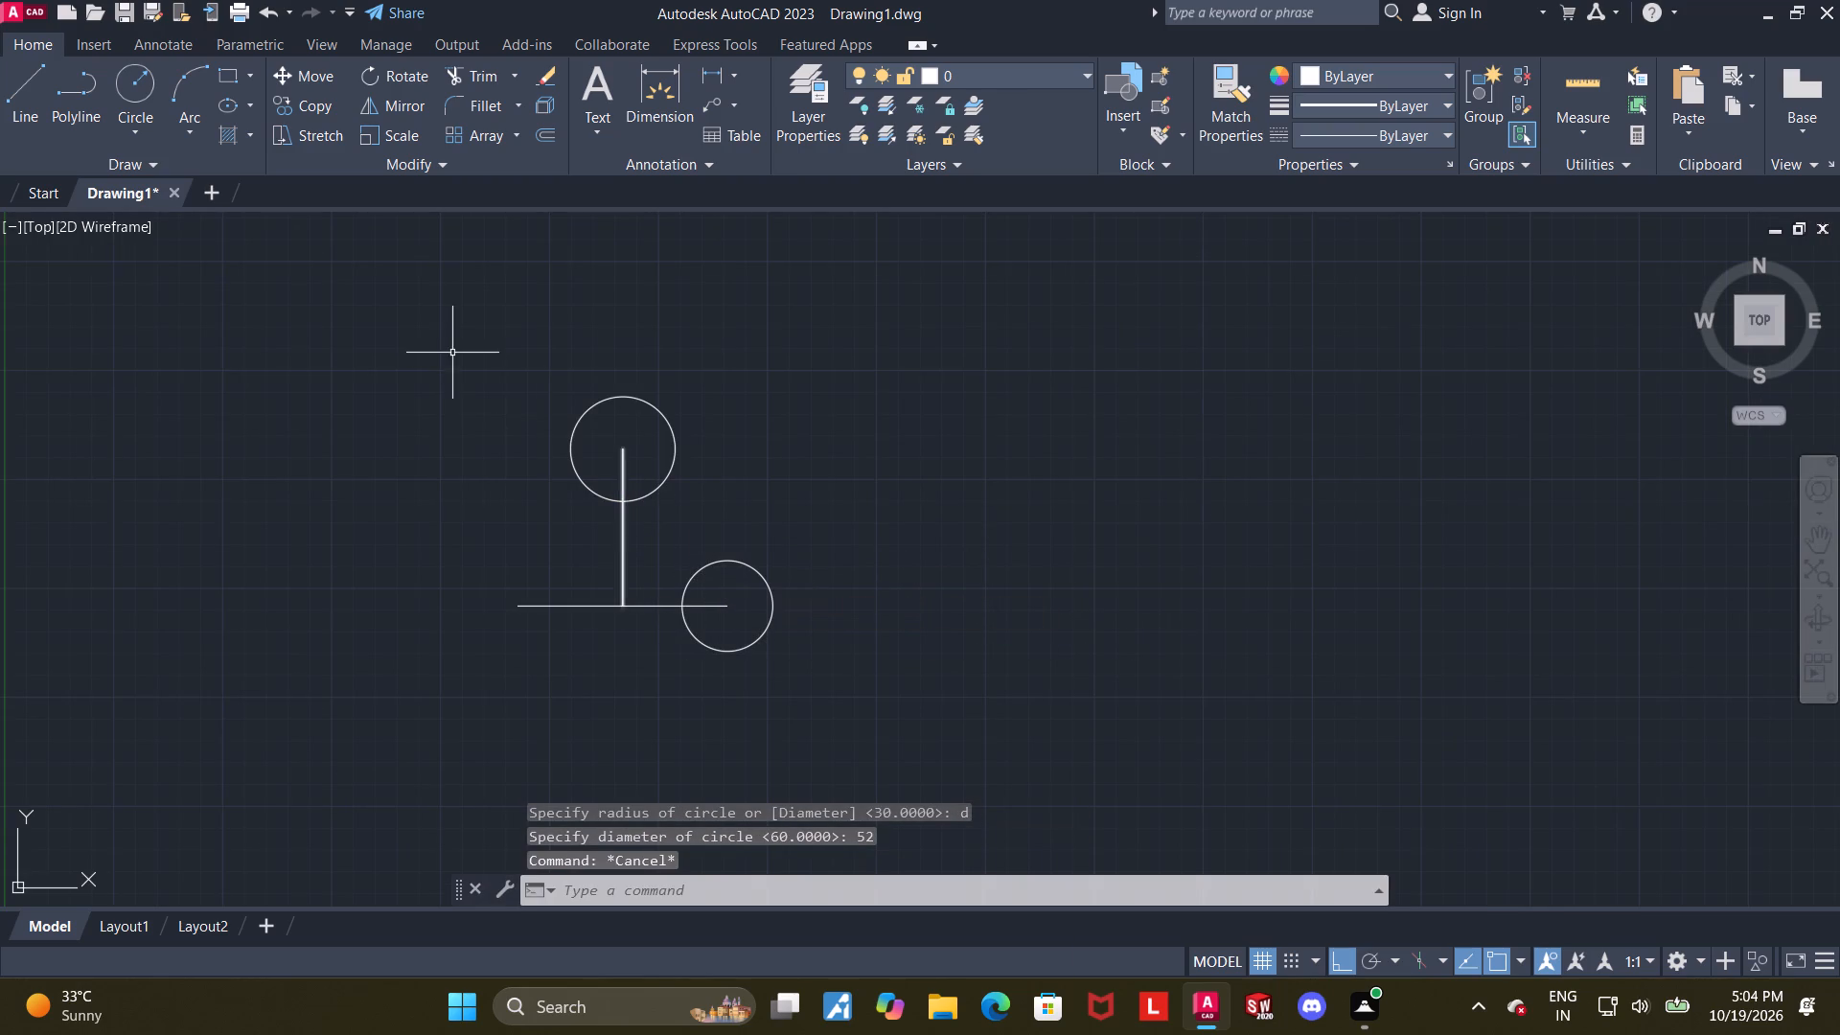
Draw a circle with a diameter of 22 concentric with the 52-diameter circle at the right end of the base line.
click(139, 89)
scroll(627, 486, up, 1)
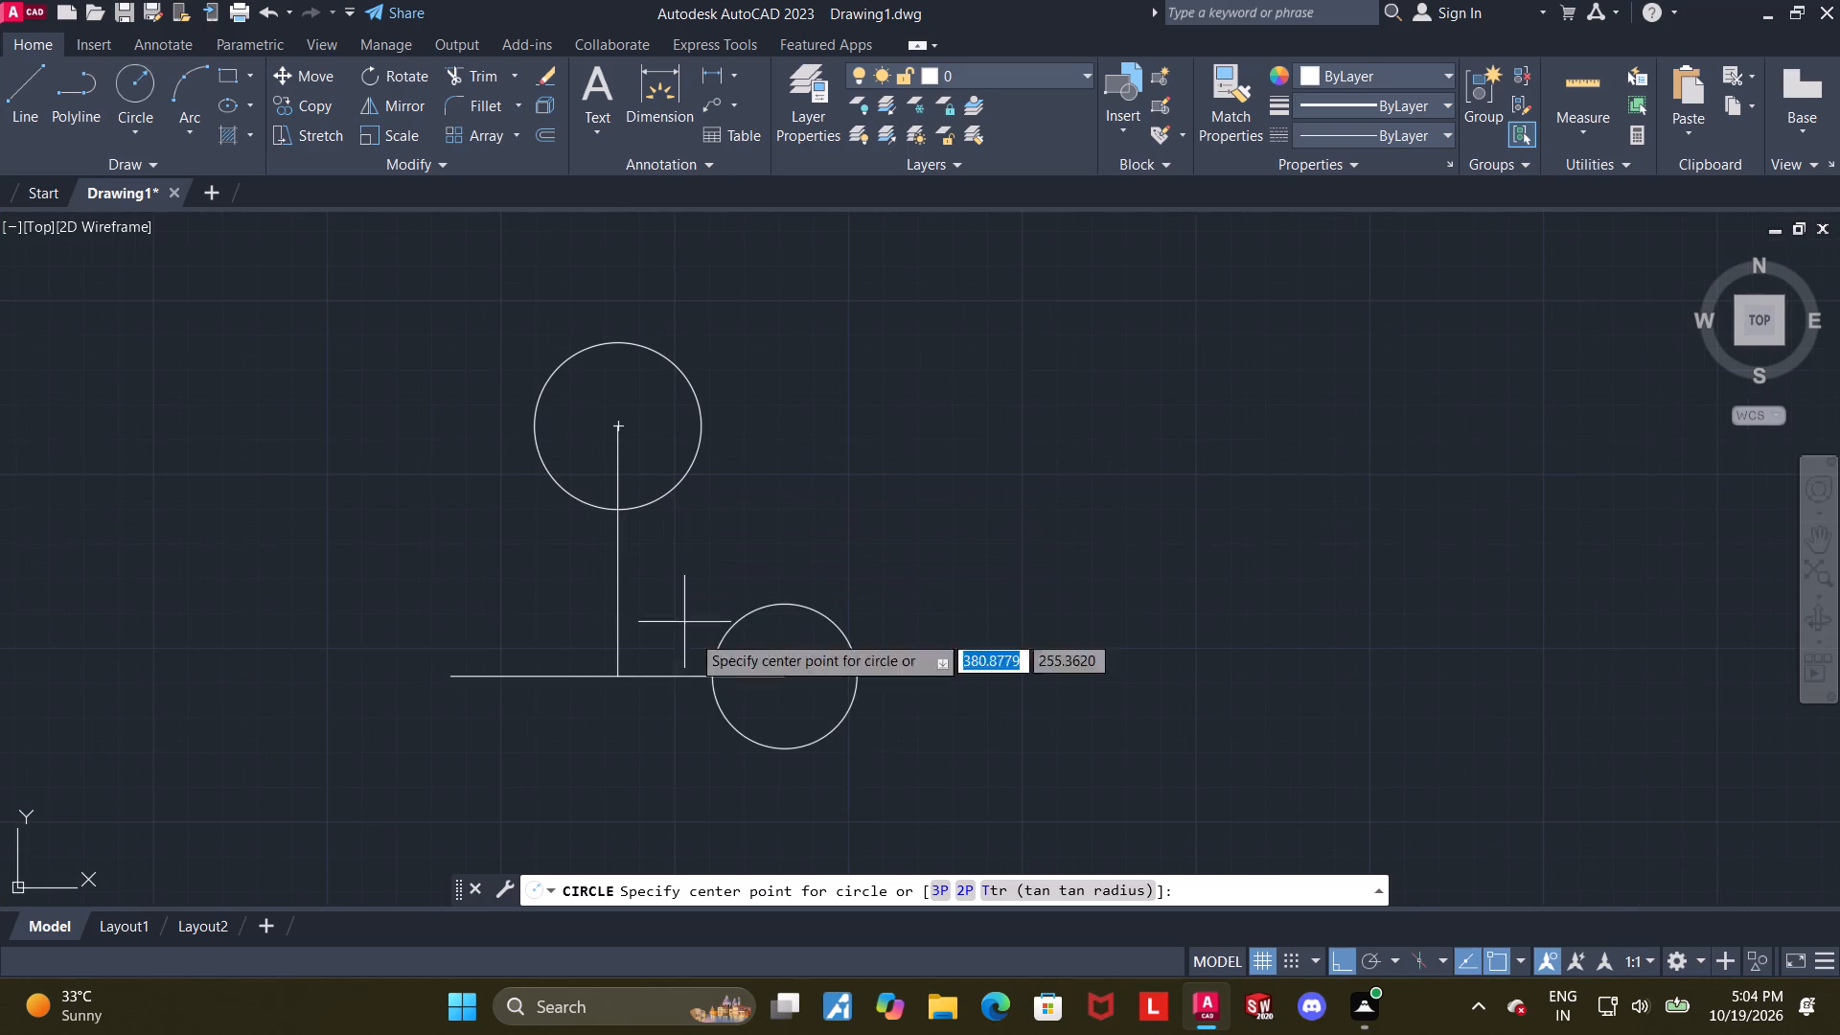
click(785, 676)
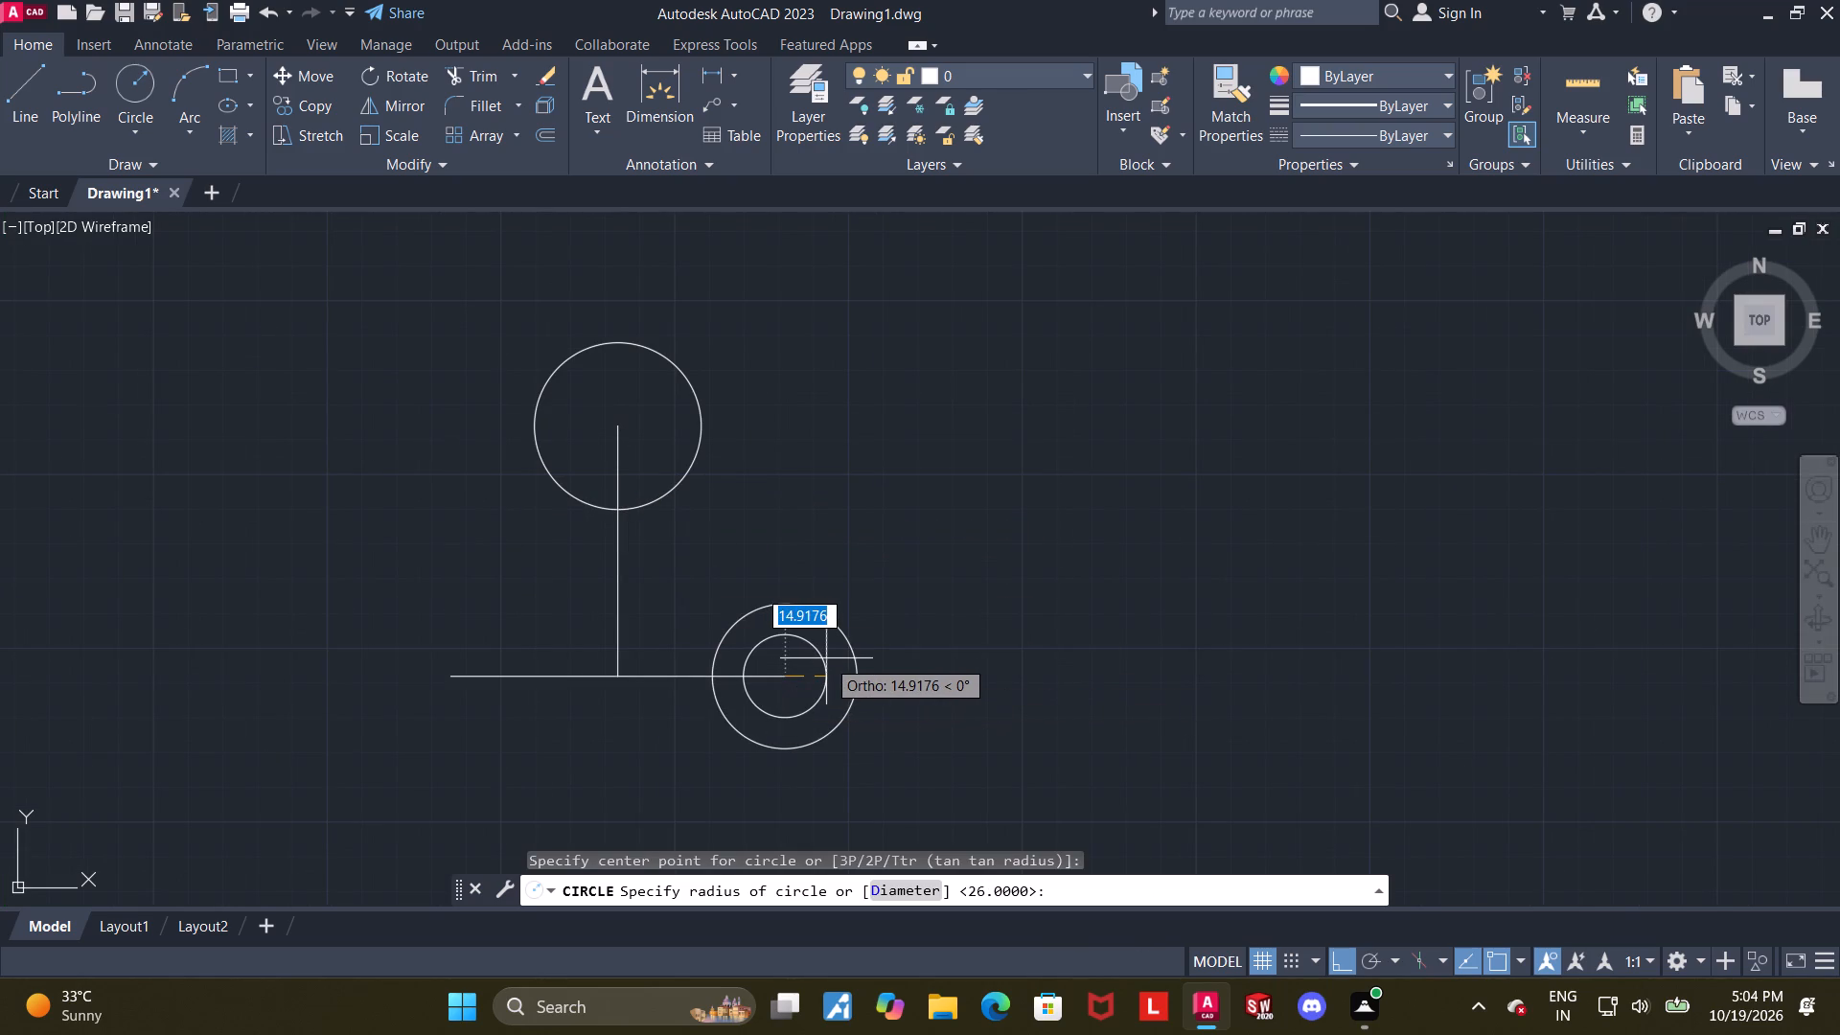
key(d)
key(Return)
text(22)
key(Return)
key(Escape)
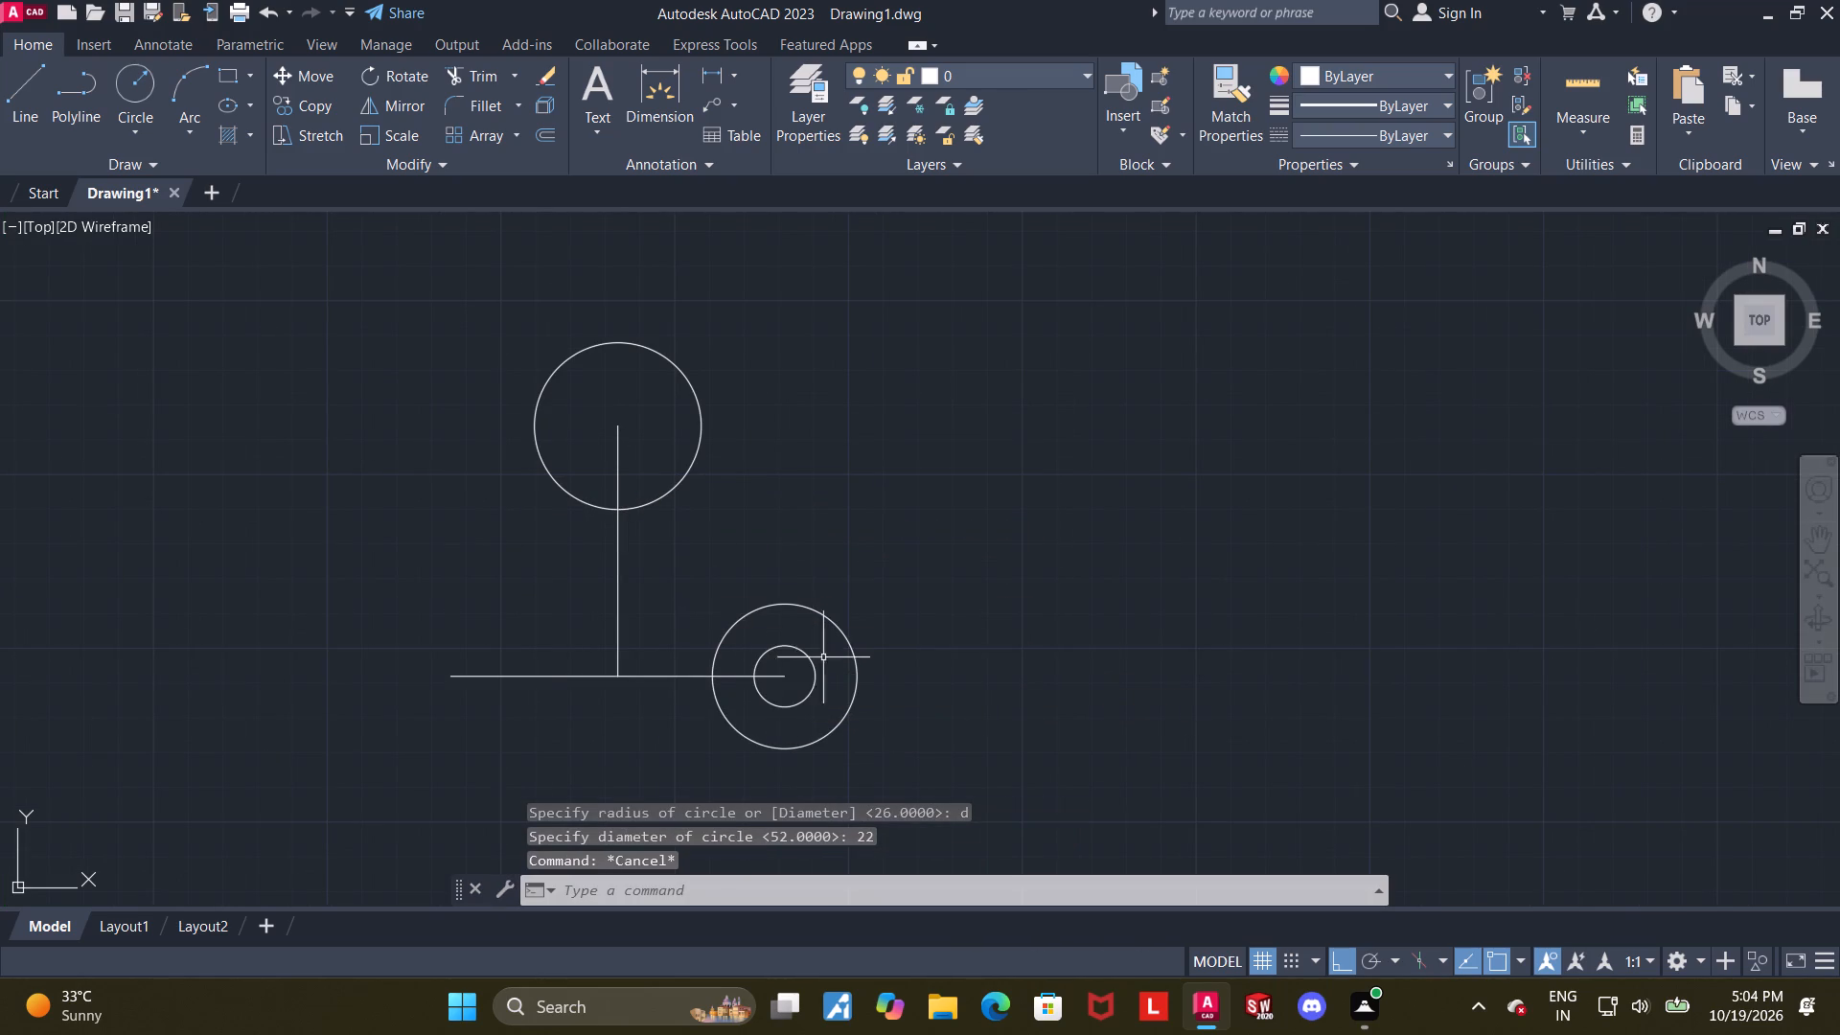
Mirror the two concentric circles about the vertical construction line to the left end of the base line, keeping the originals.
scroll(717, 650, down, 2)
middle_drag(728, 628, 753, 556)
scroll(617, 588, up, 2)
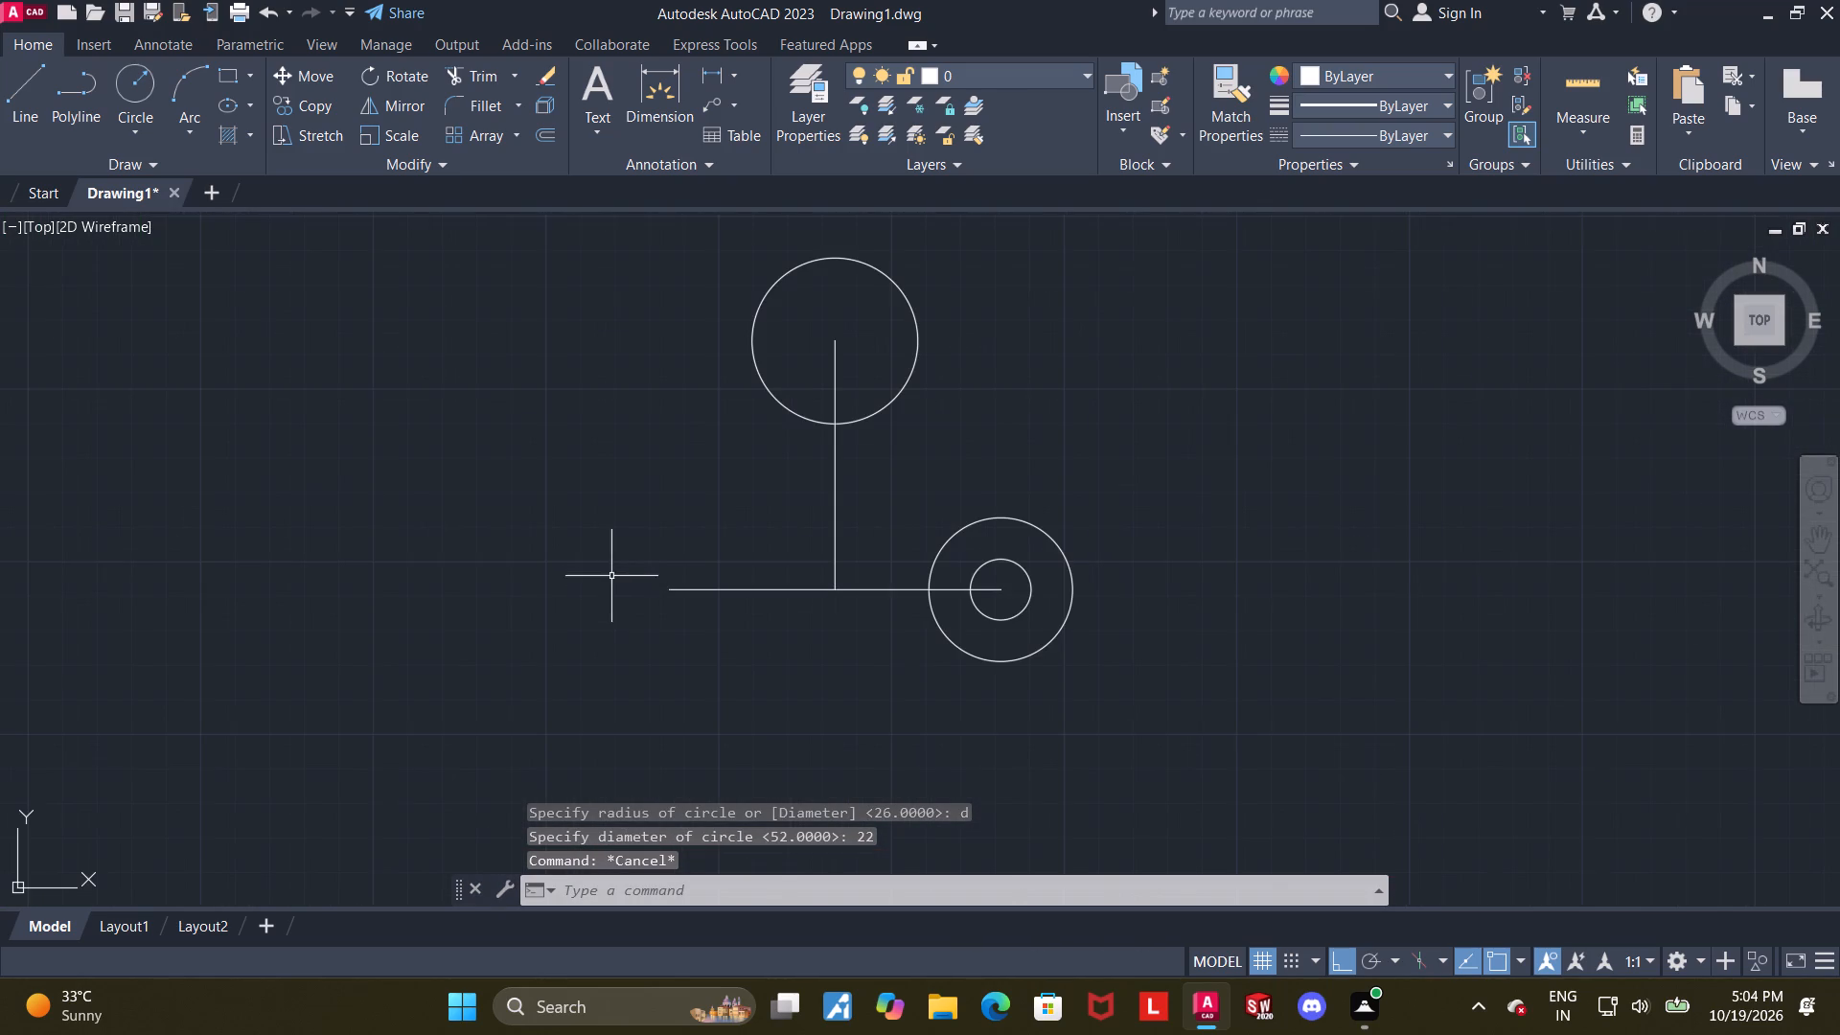
scroll(773, 585, up, 1)
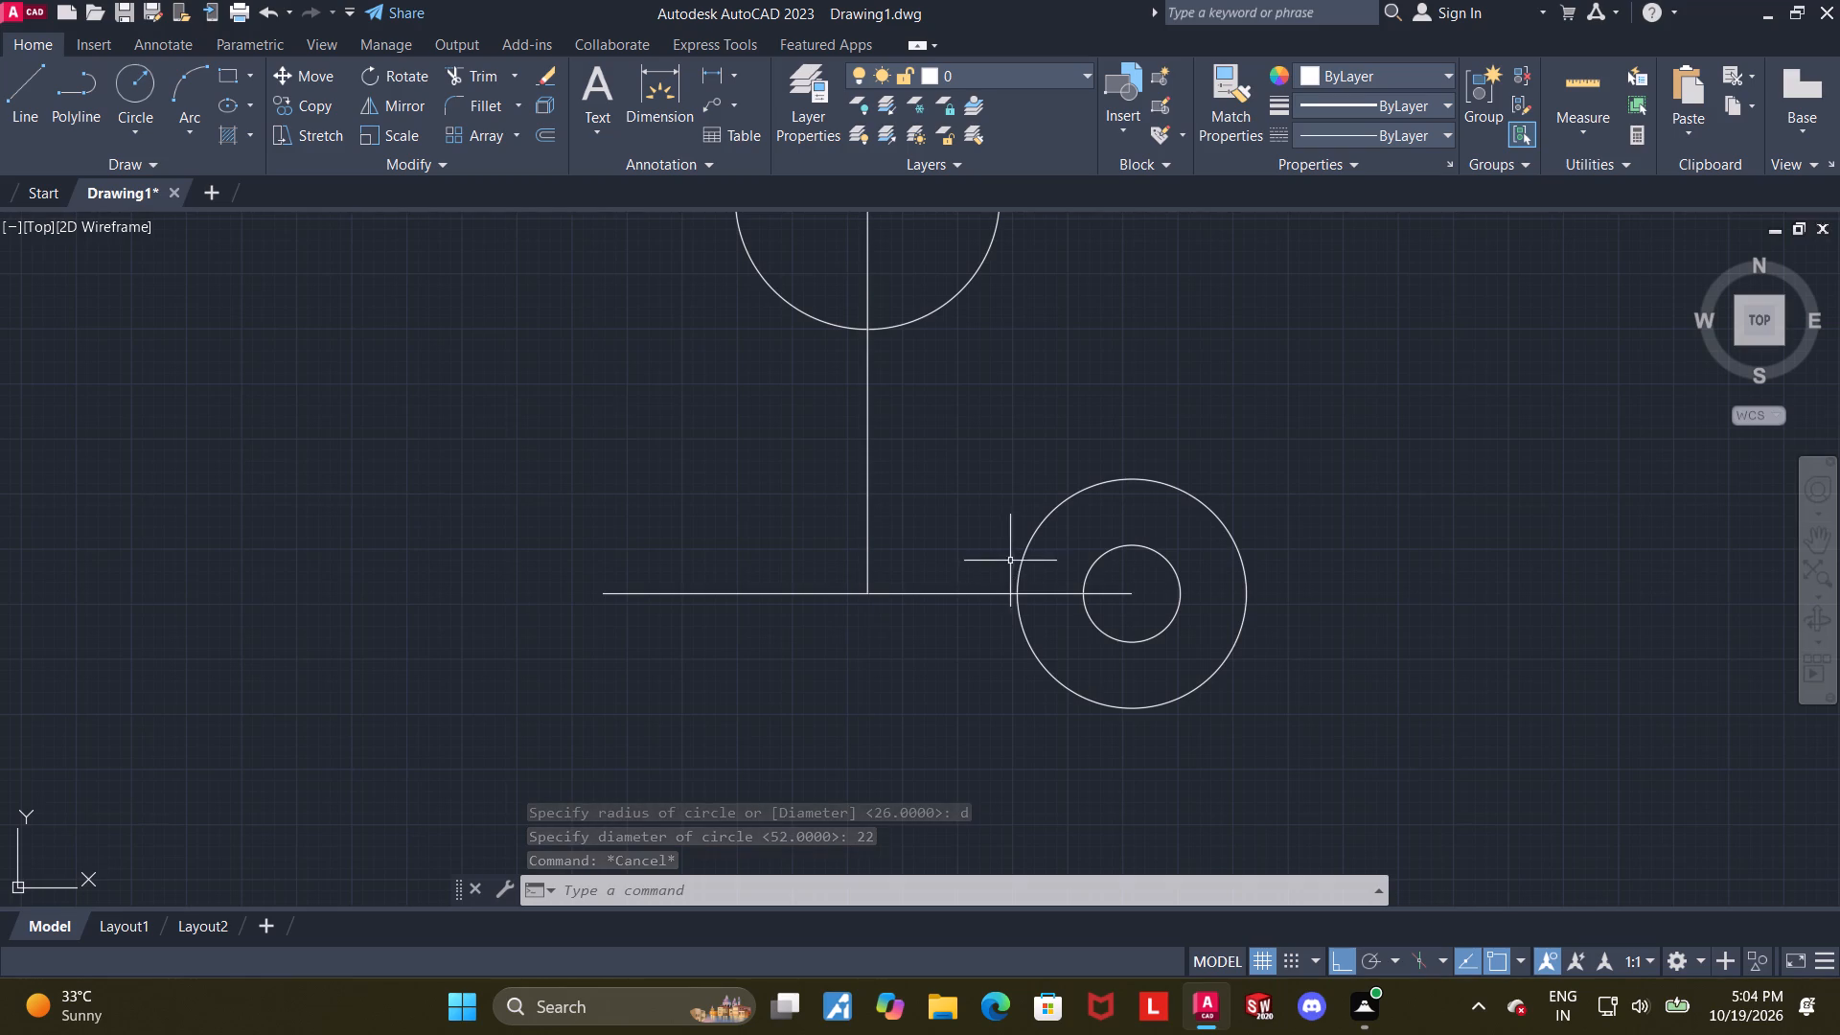
scroll(949, 546, down, 1)
middle_drag(948, 545, 779, 593)
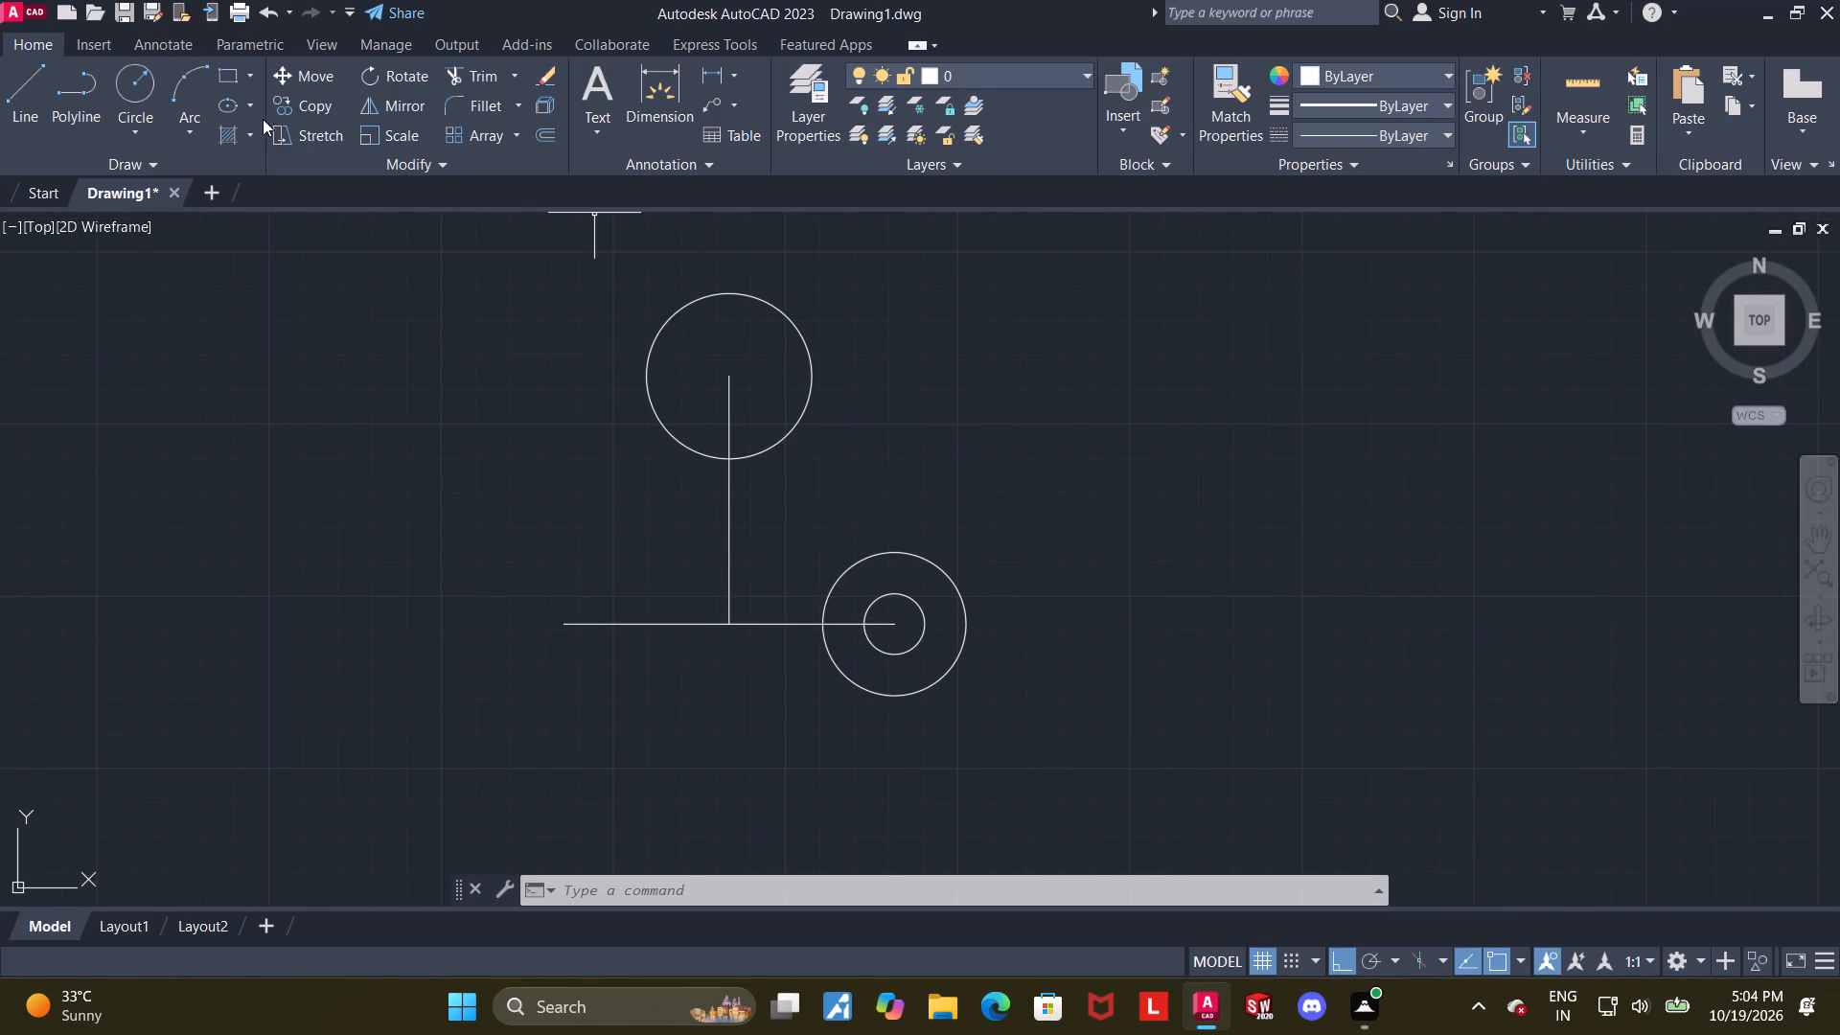
click(396, 103)
click(877, 557)
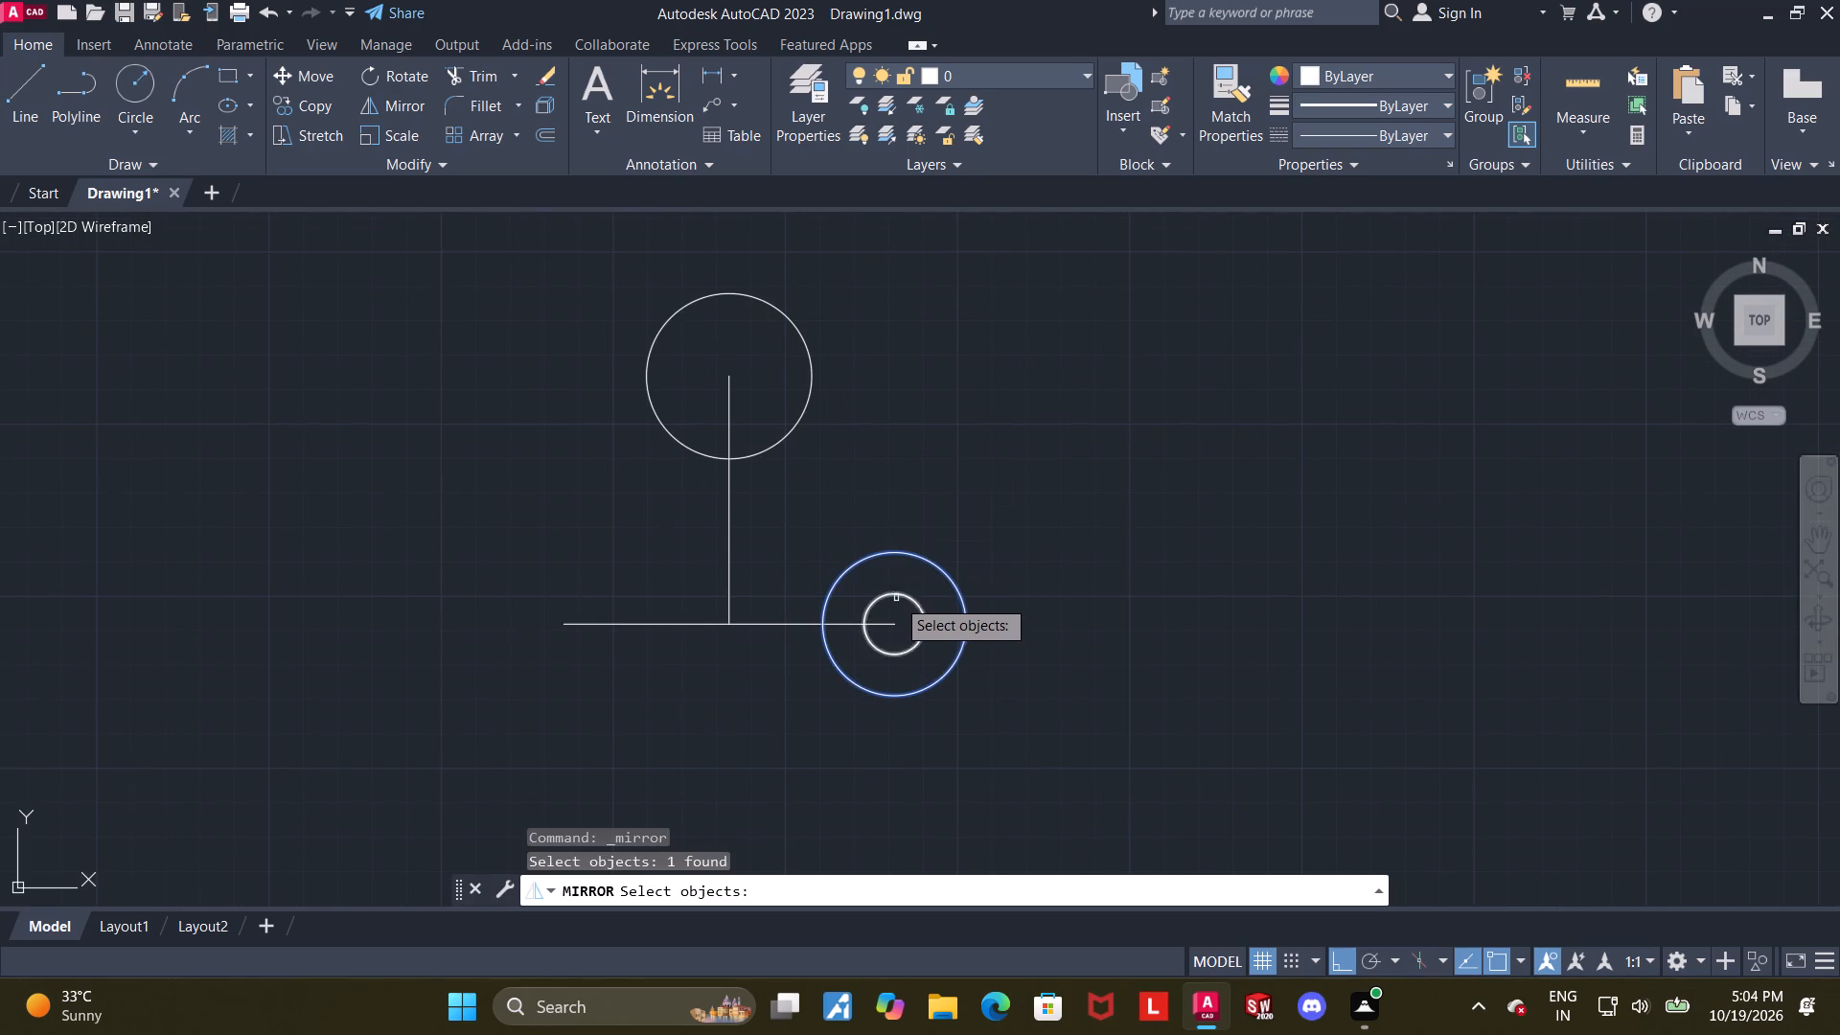
click(898, 591)
key(Return)
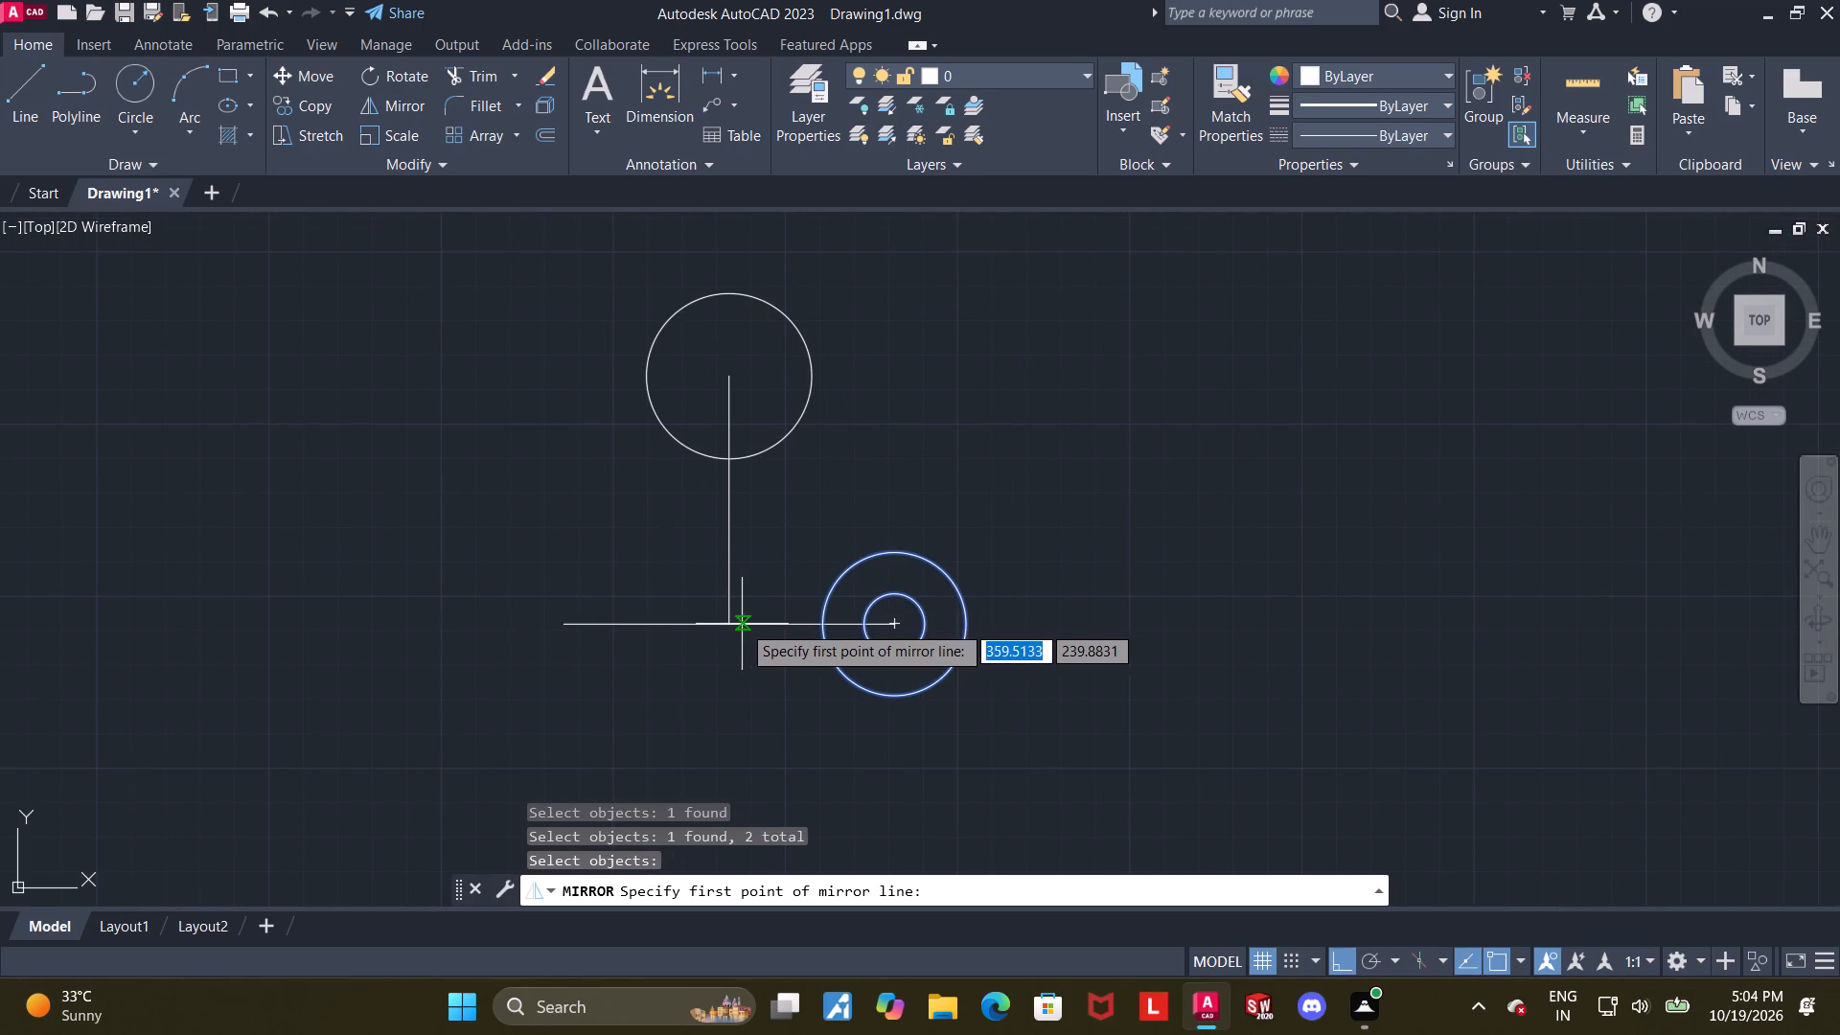
scroll(758, 620, up, 3)
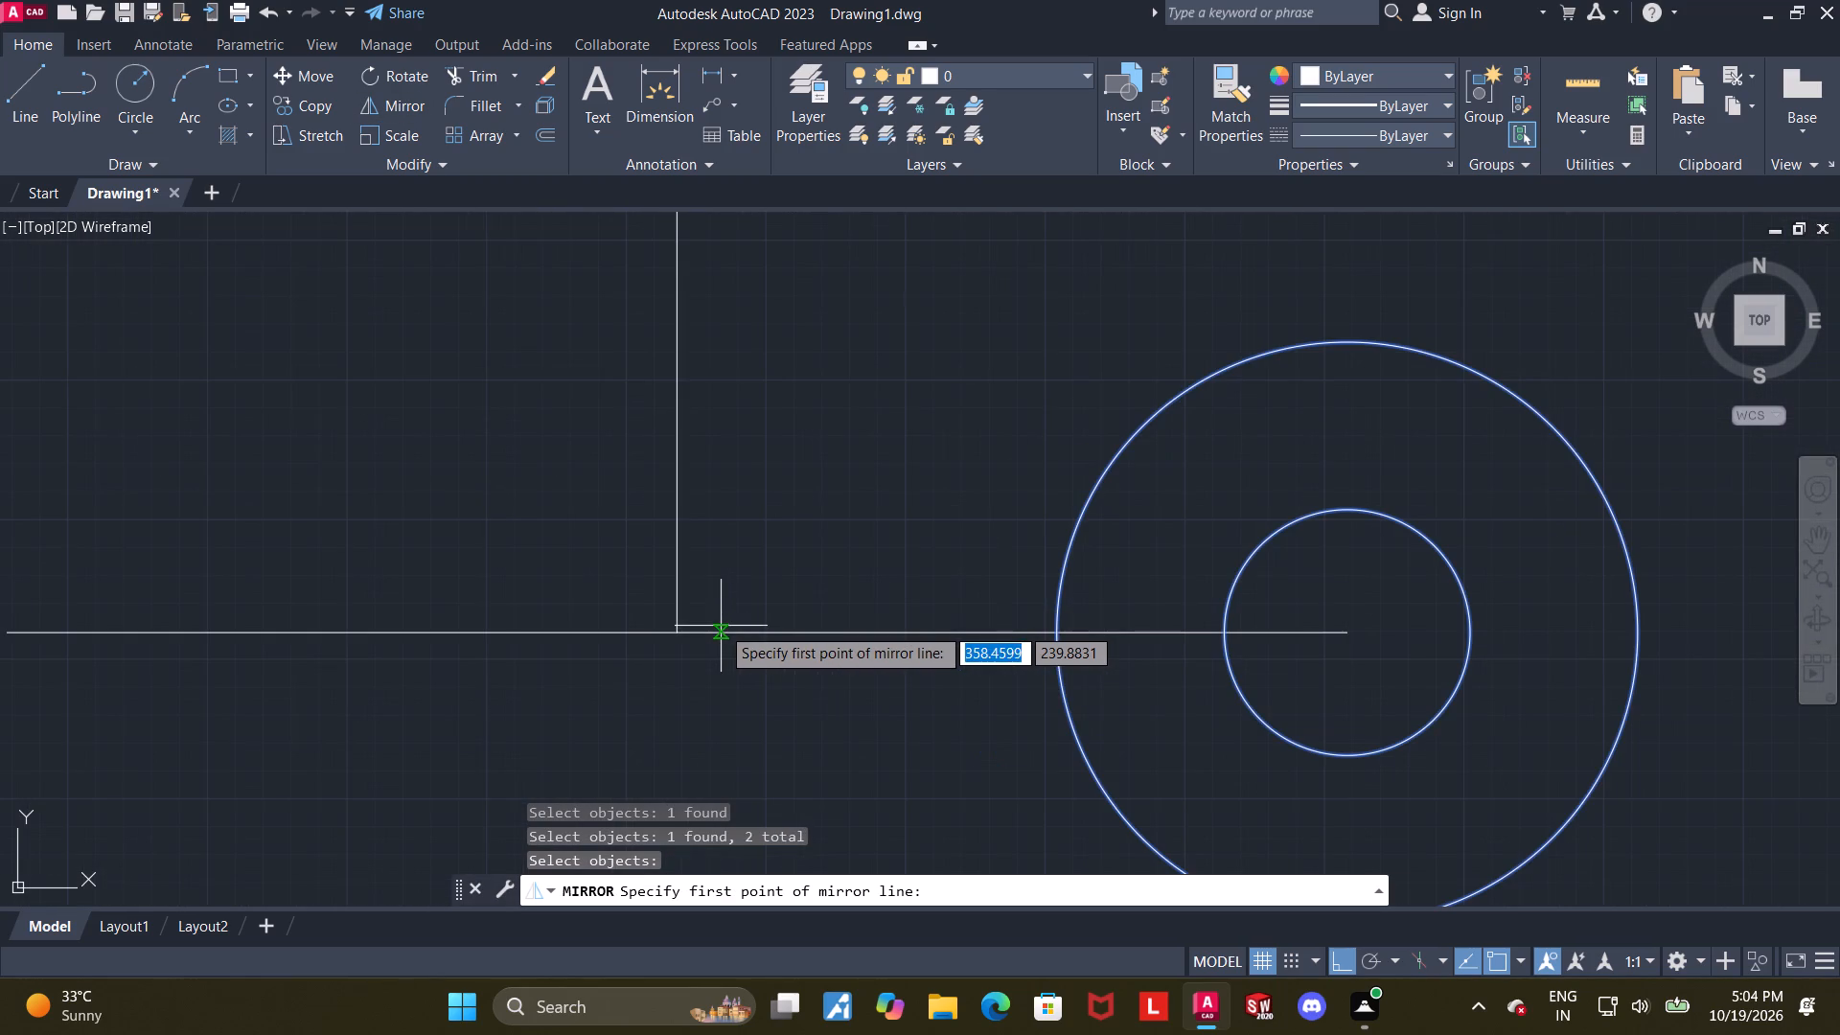
click(671, 627)
scroll(671, 627, down, 4)
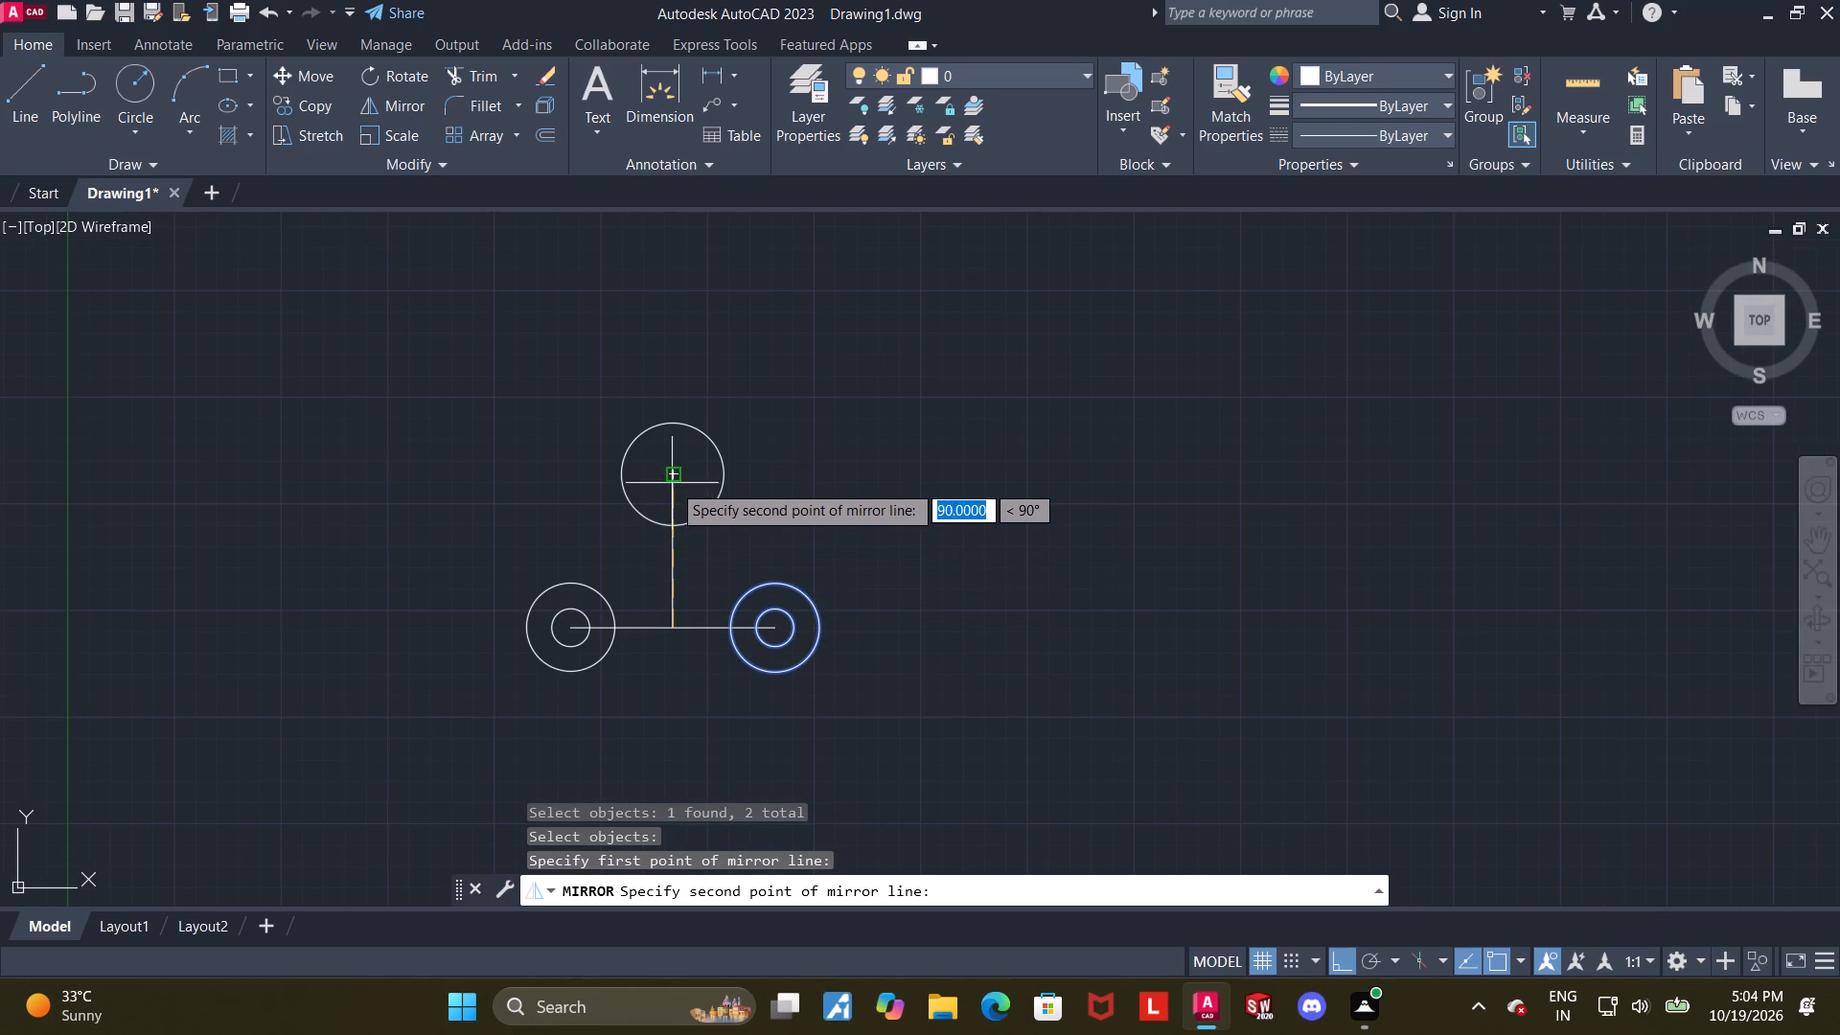
click(672, 476)
drag(747, 556, 672, 475)
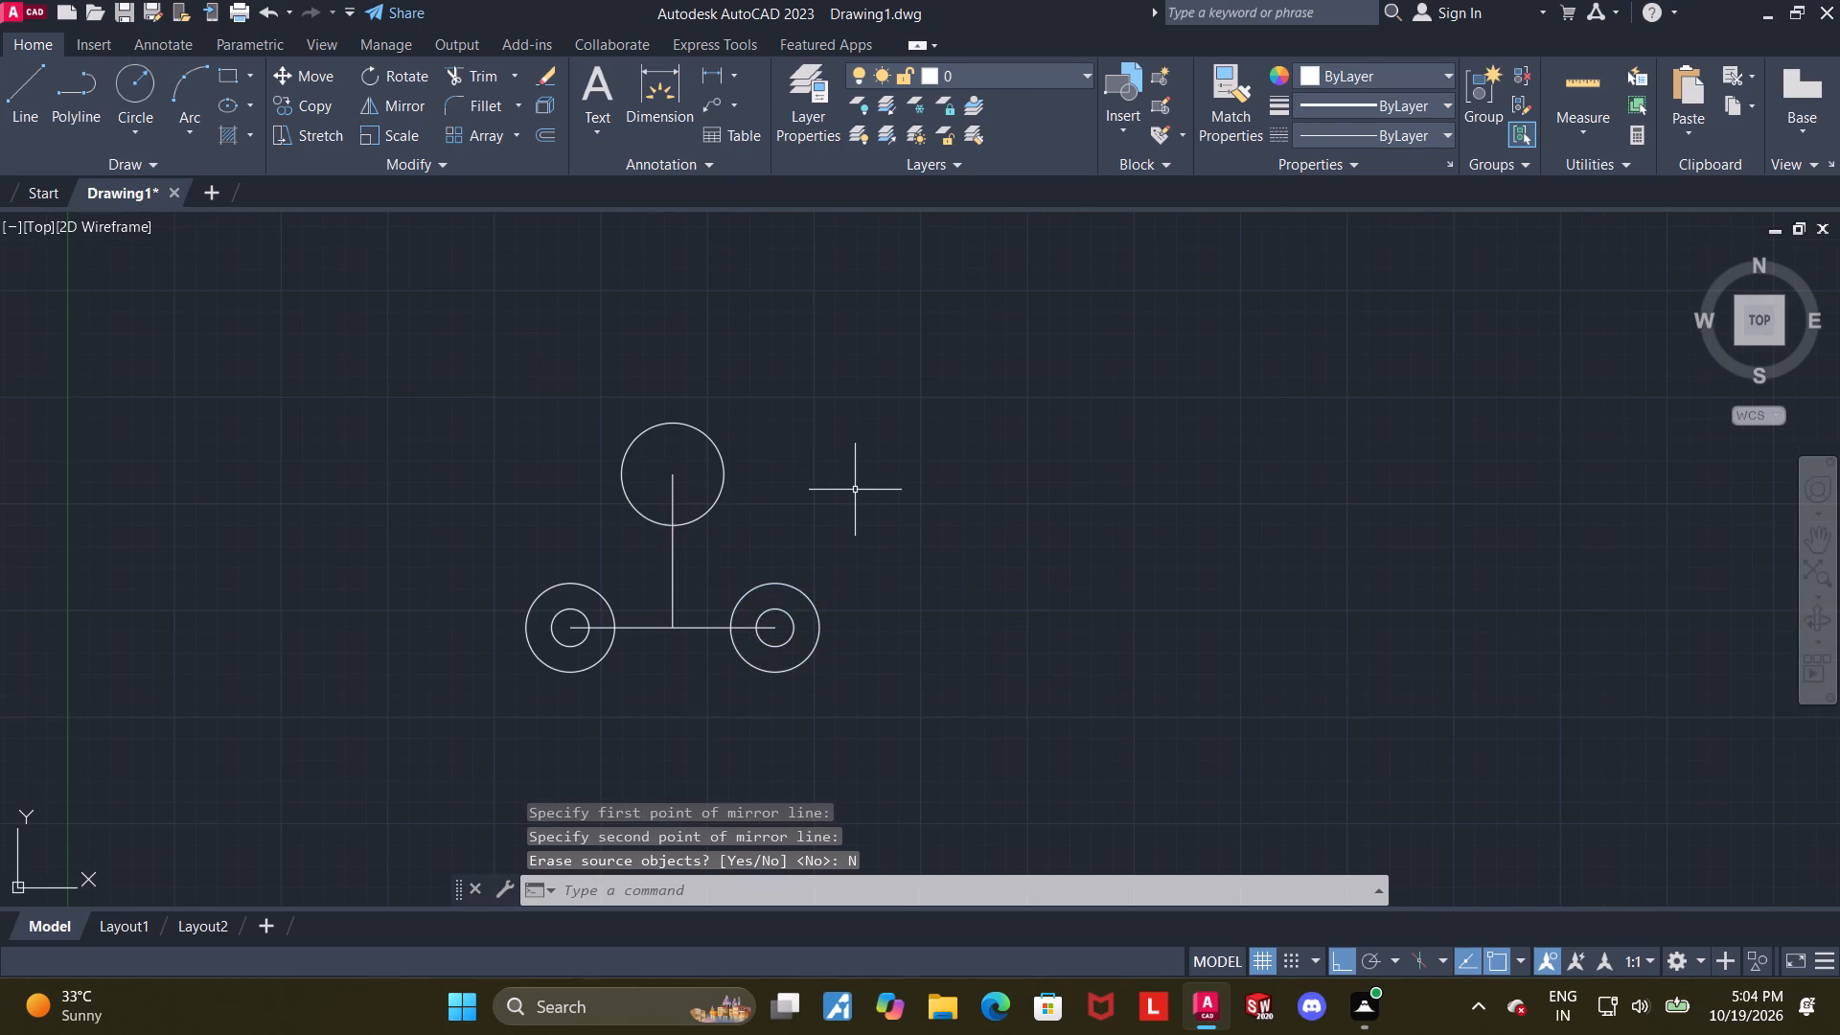
Draw a Tan, Tan, Radius circle of radius 115 tangent to the lower outer sides of both 52-diameter circles, enclosing them.
middle_drag(955, 549, 1042, 575)
scroll(801, 721, up, 1)
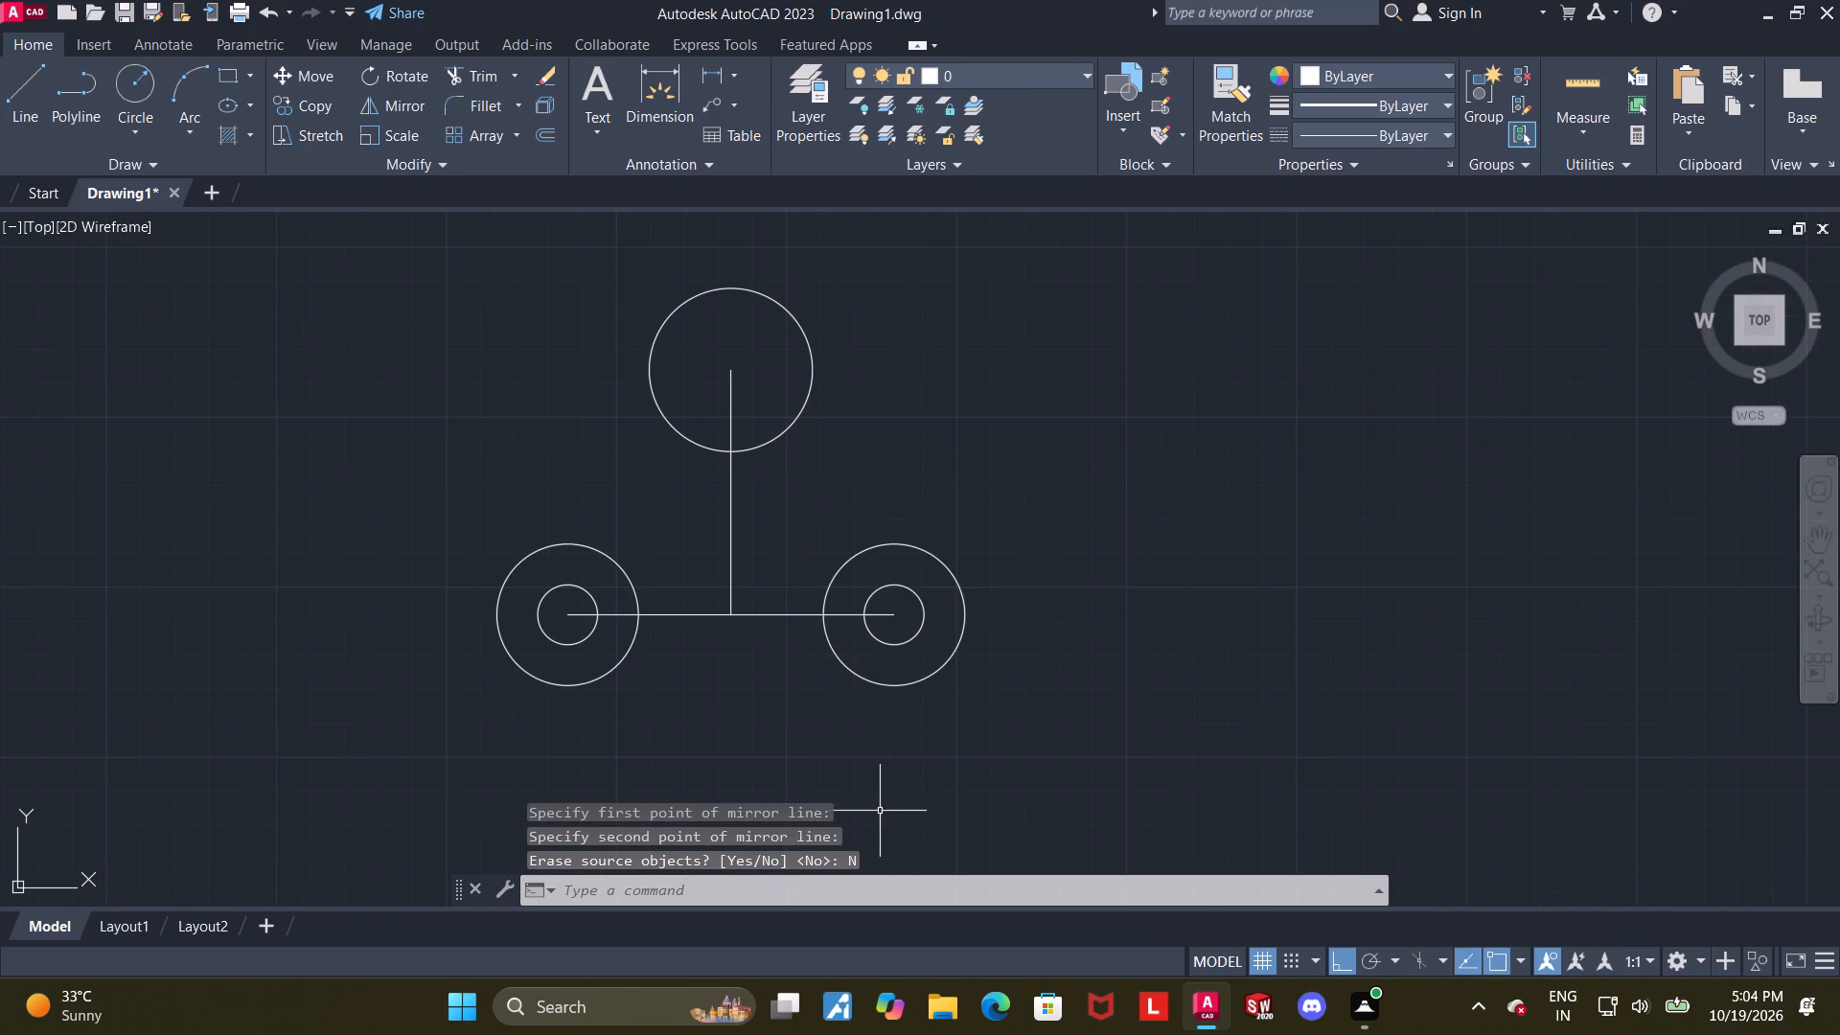
middle_click(778, 724)
scroll(780, 701, down, 1)
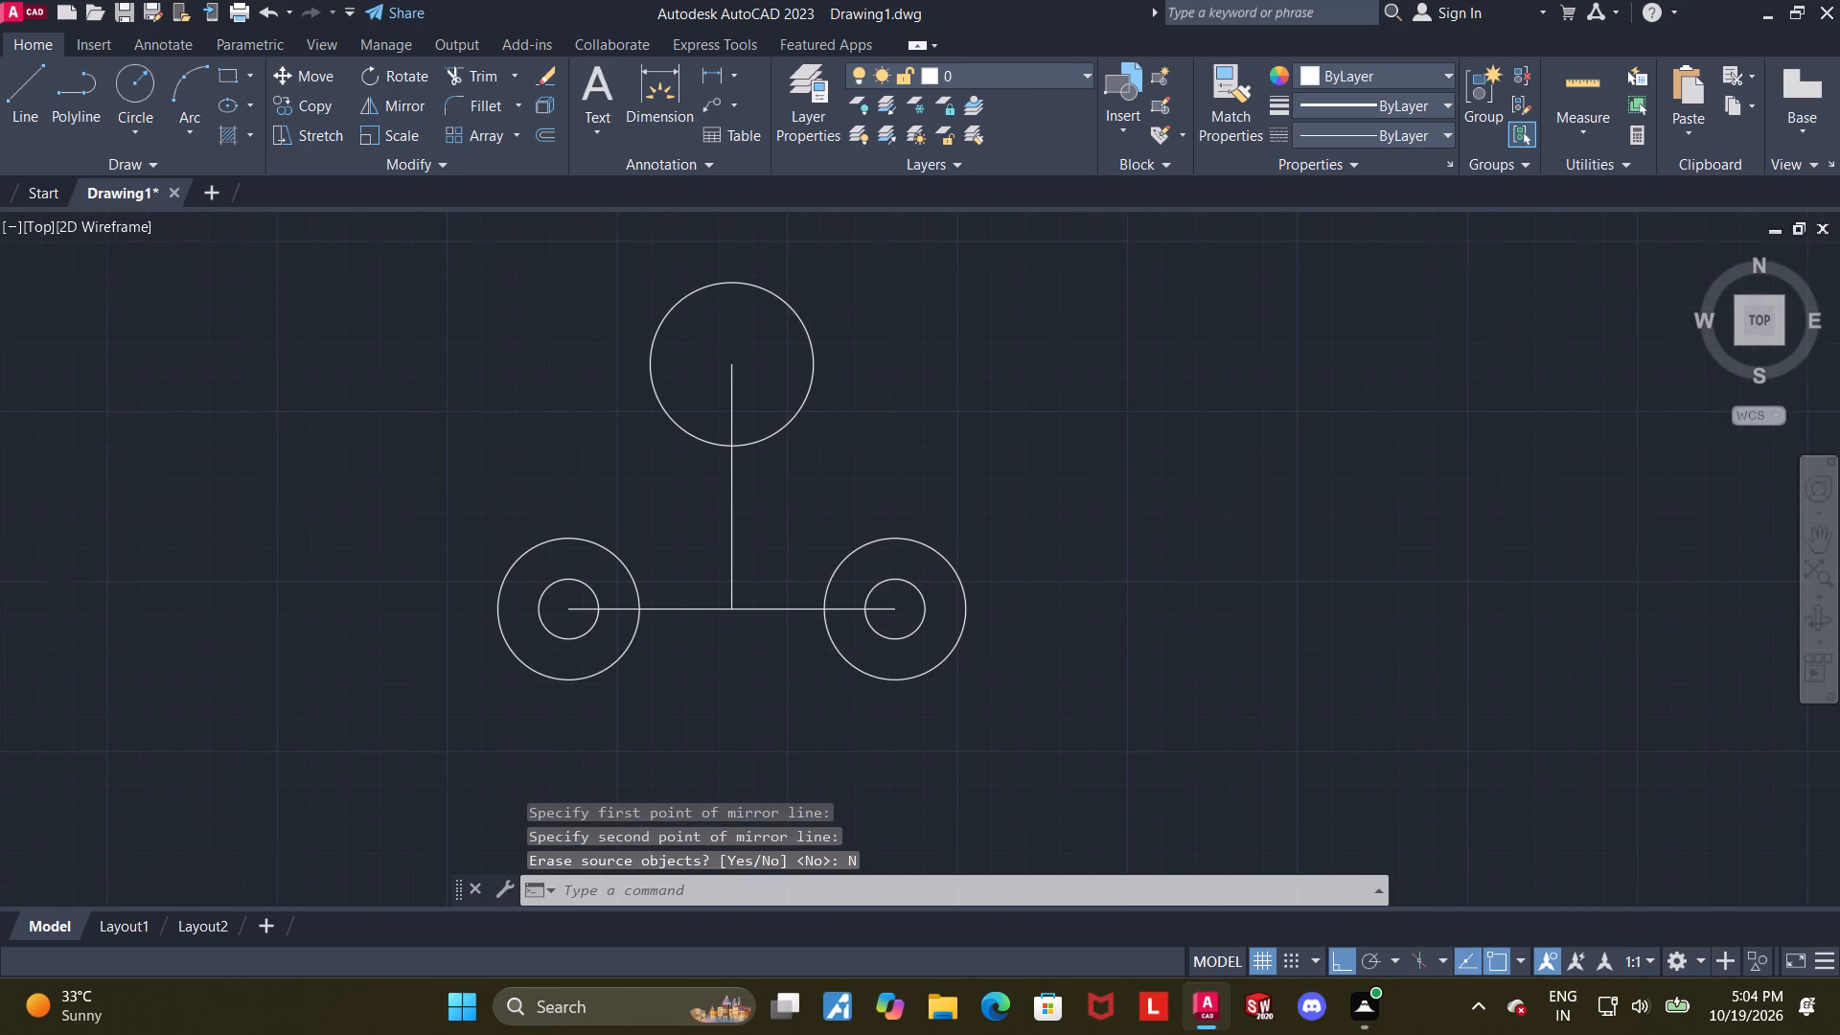
middle_drag(780, 701, 763, 720)
middle_drag(744, 704, 757, 645)
scroll(709, 702, up, 1)
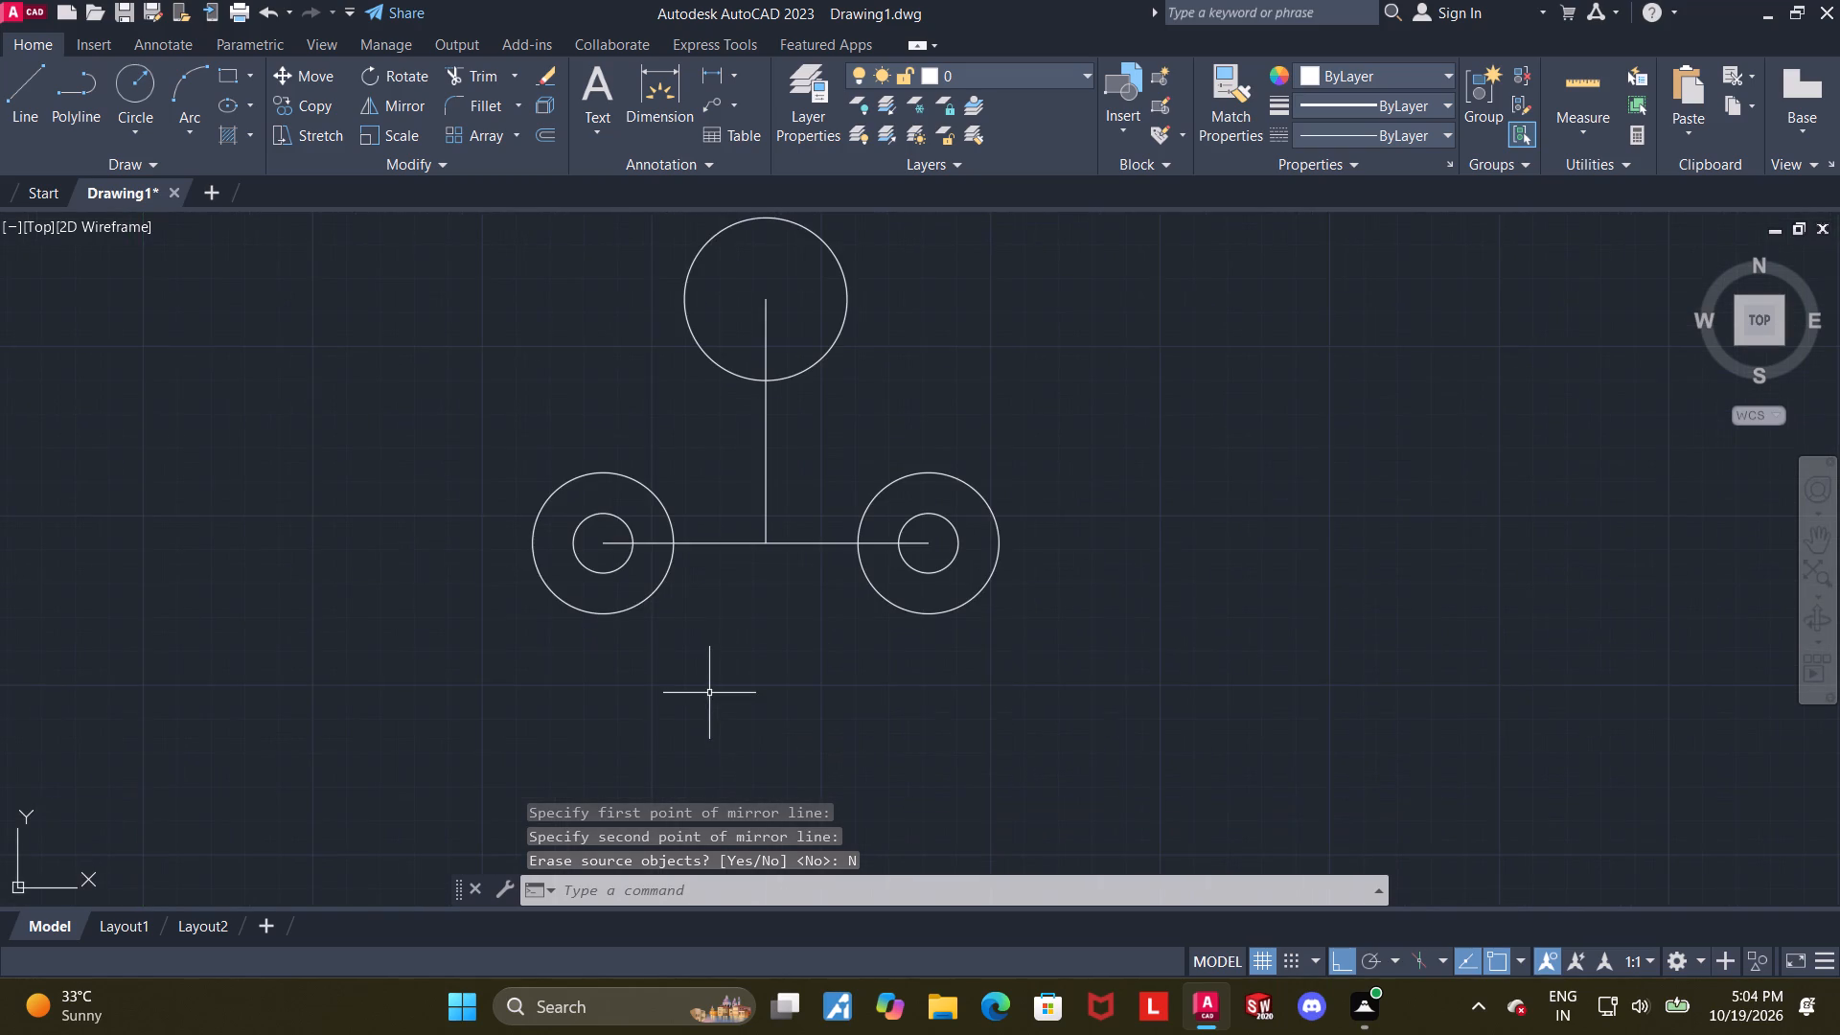
middle_drag(709, 693, 729, 662)
key(Escape)
scroll(753, 655, up, 1)
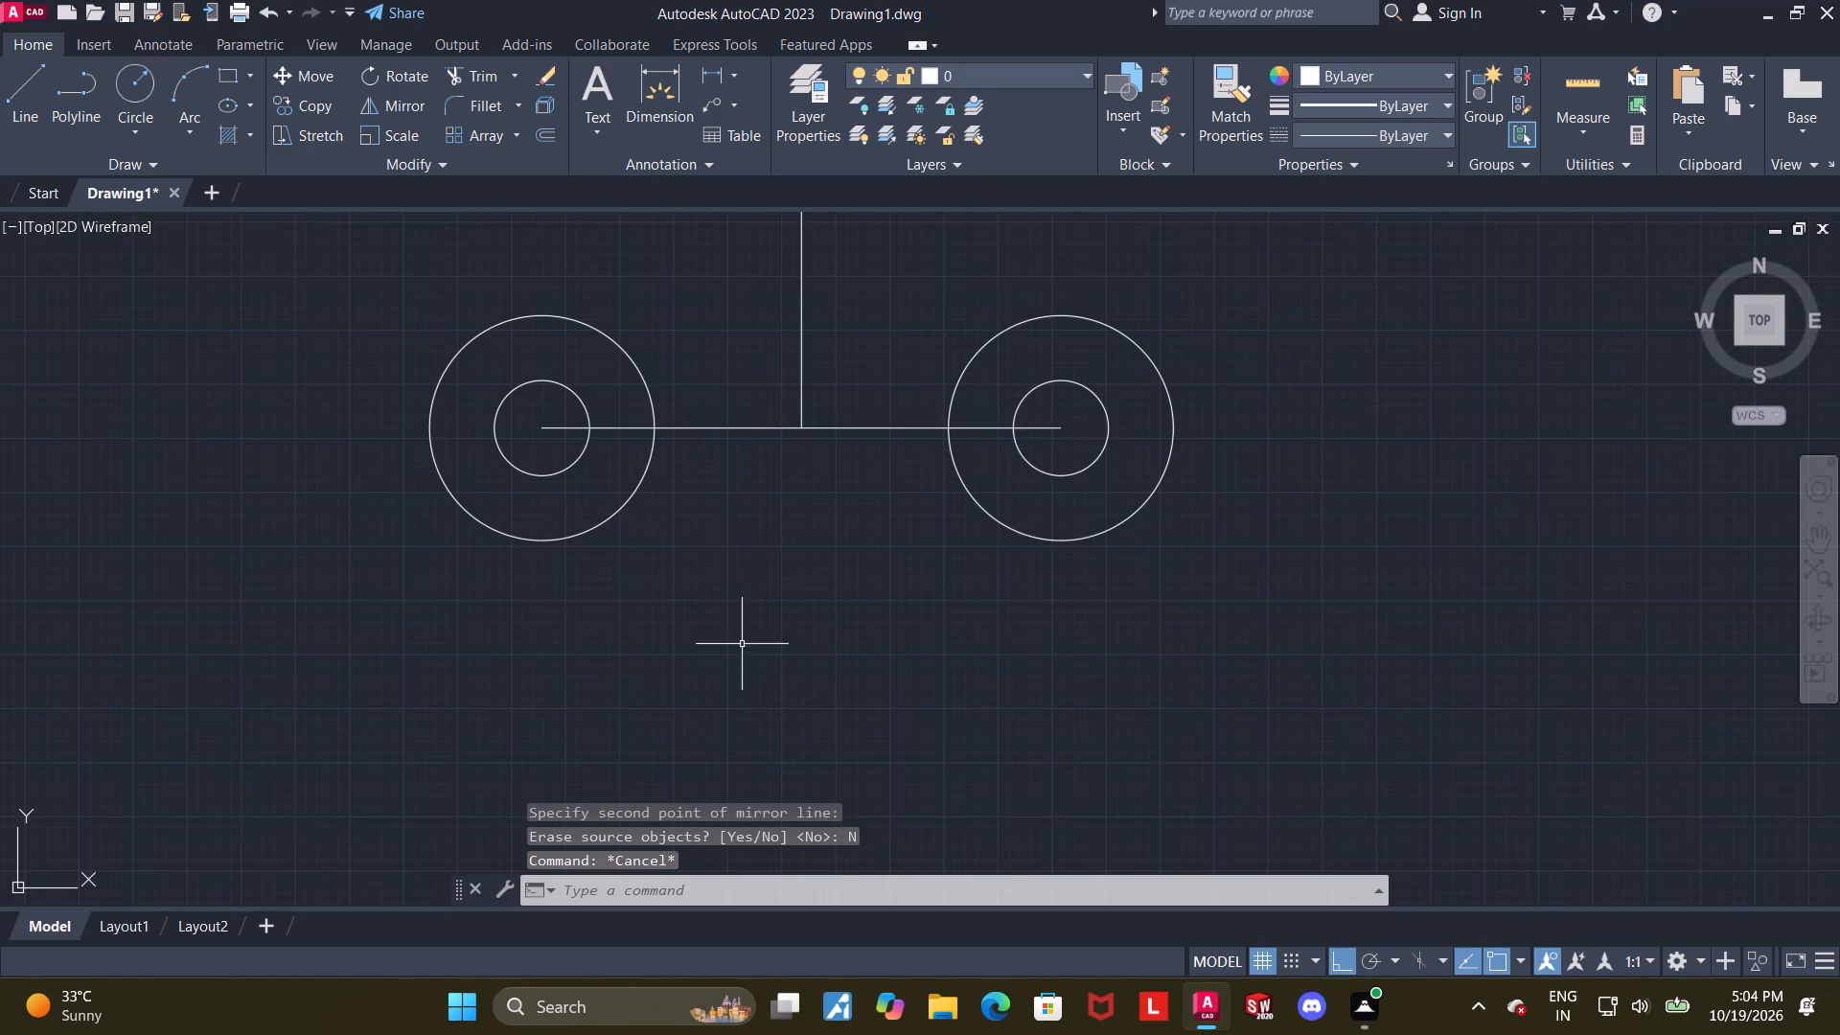
click(130, 124)
click(170, 369)
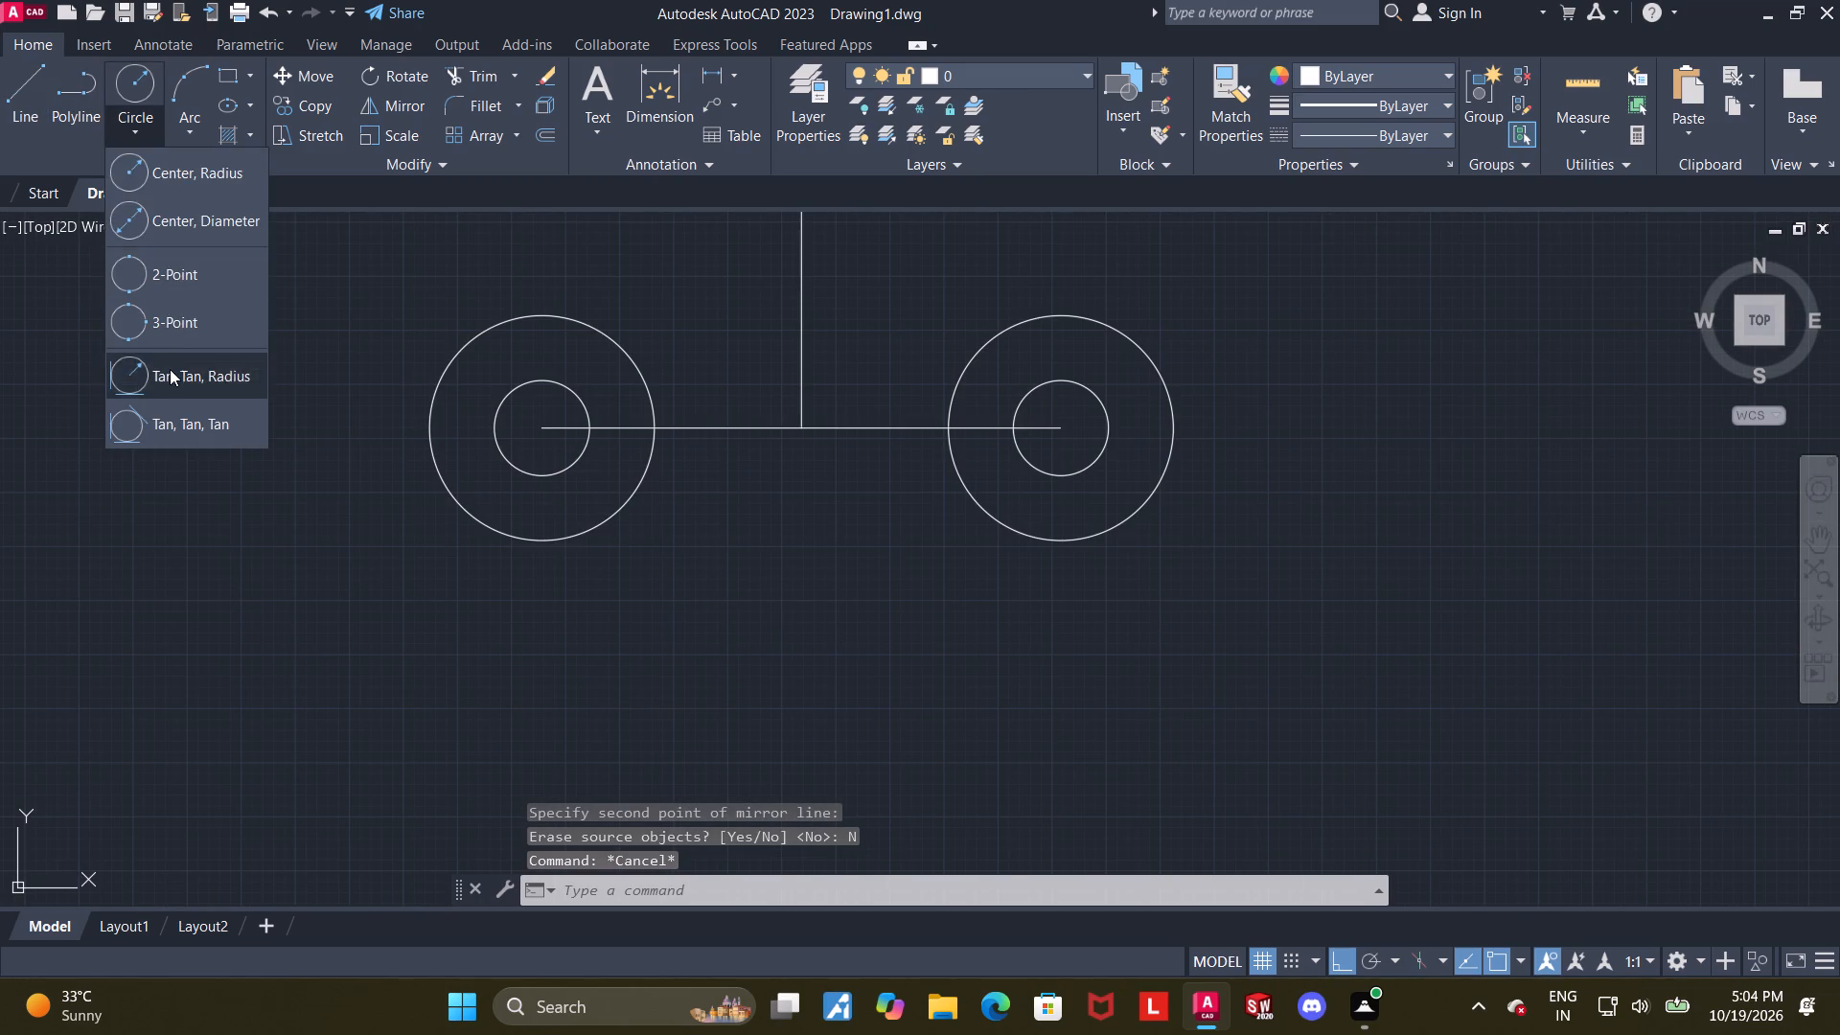
click(443, 493)
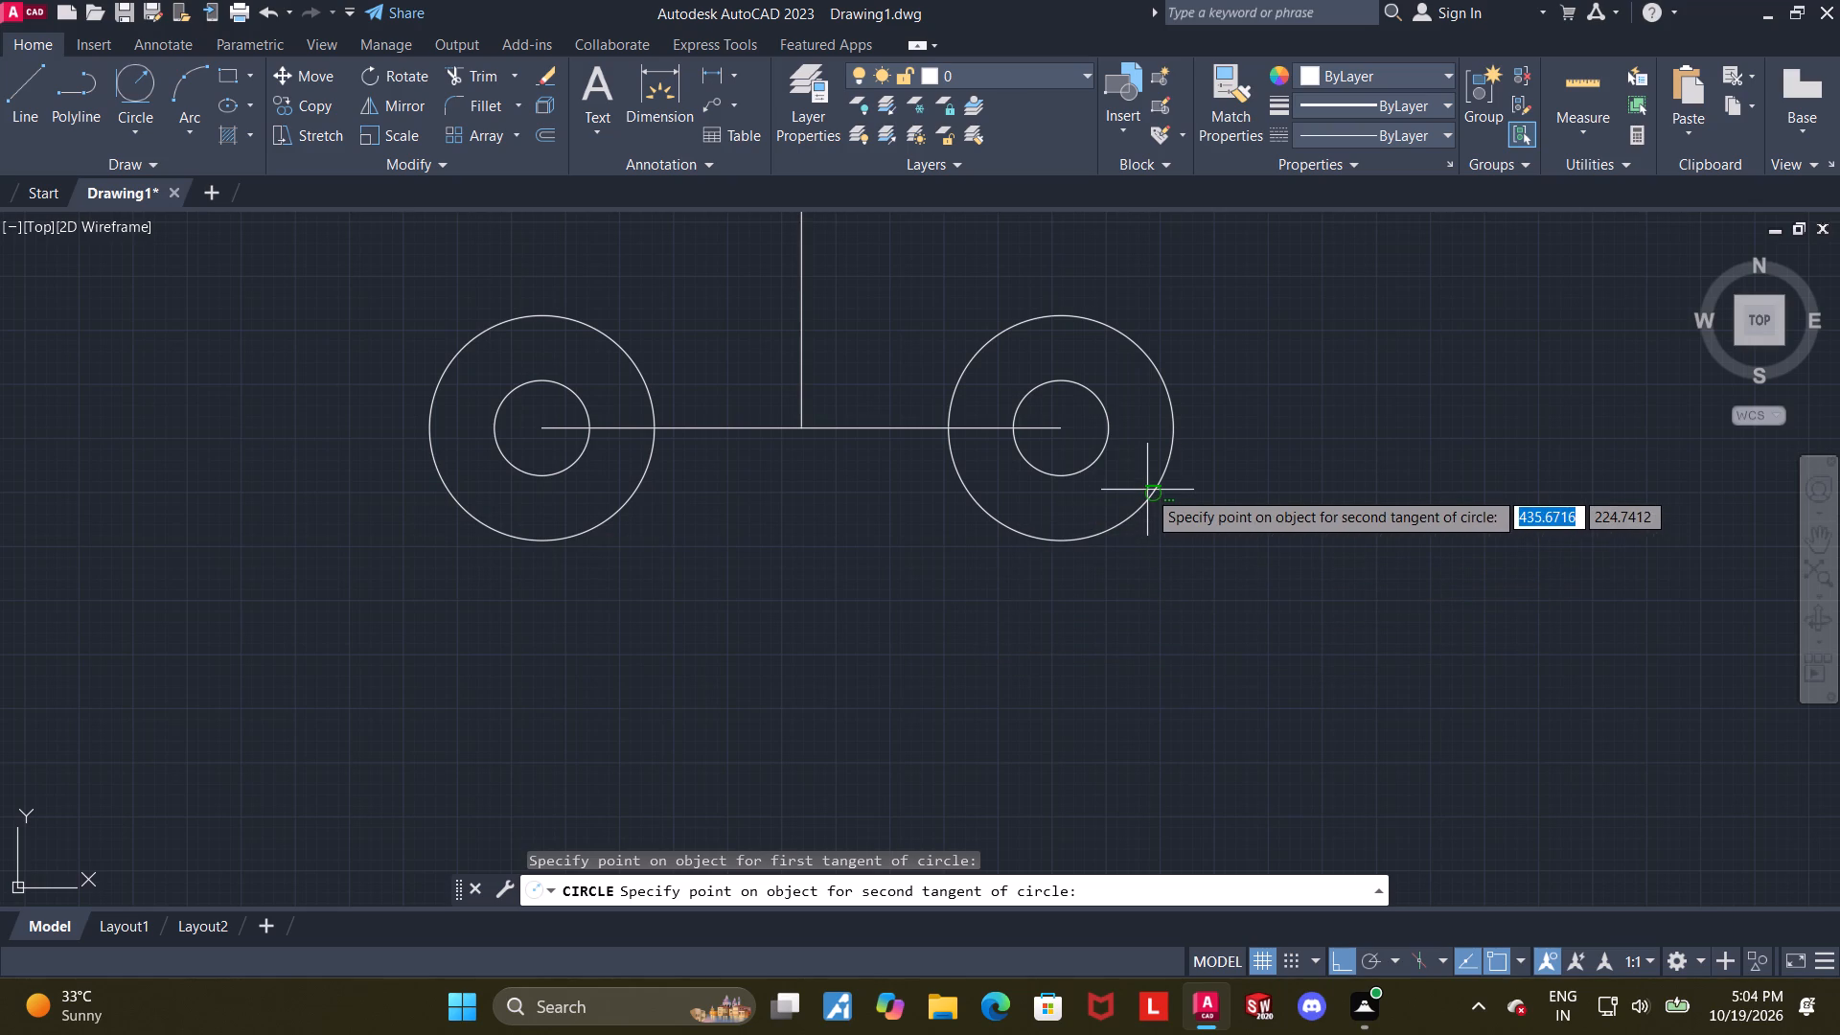
click(1147, 490)
key(1)
text(15)
key(Return)
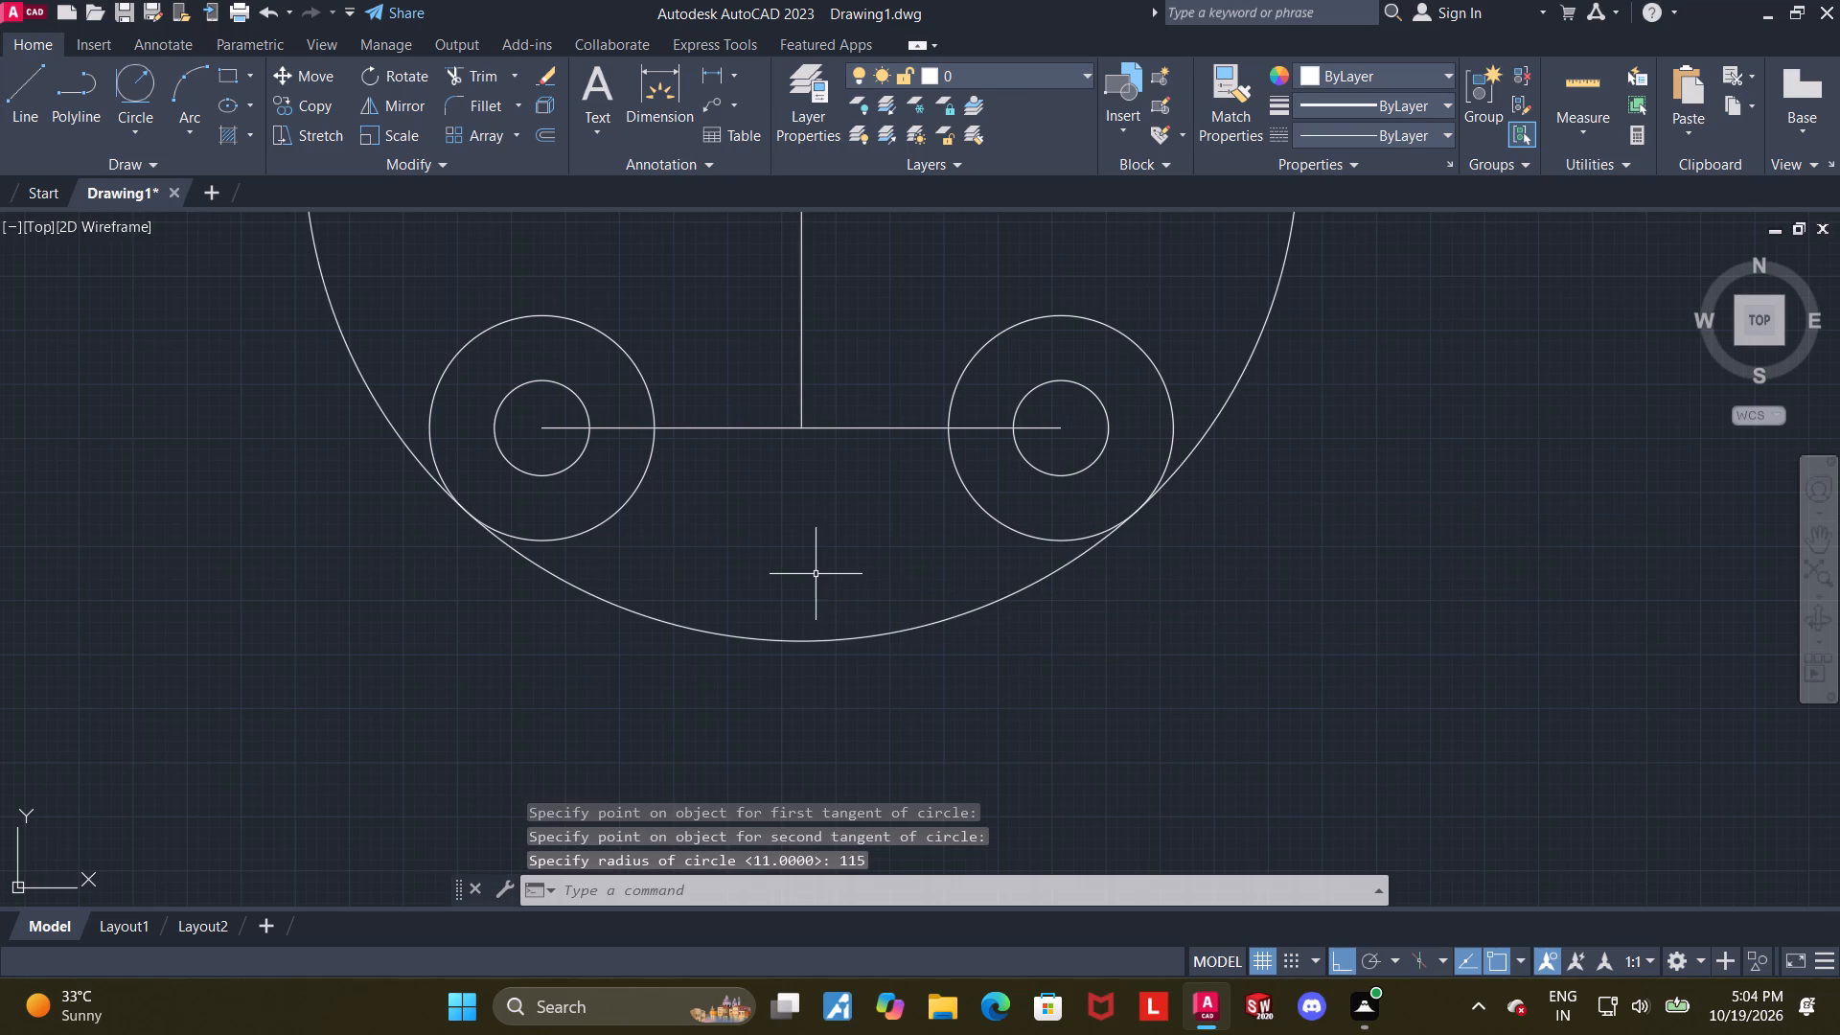
key(Escape)
Trim away the upper part of the radius 115 circle, leaving only the bottom arc between the two lower outer circles.
scroll(766, 579, down, 1)
middle_drag(834, 583, 654, 834)
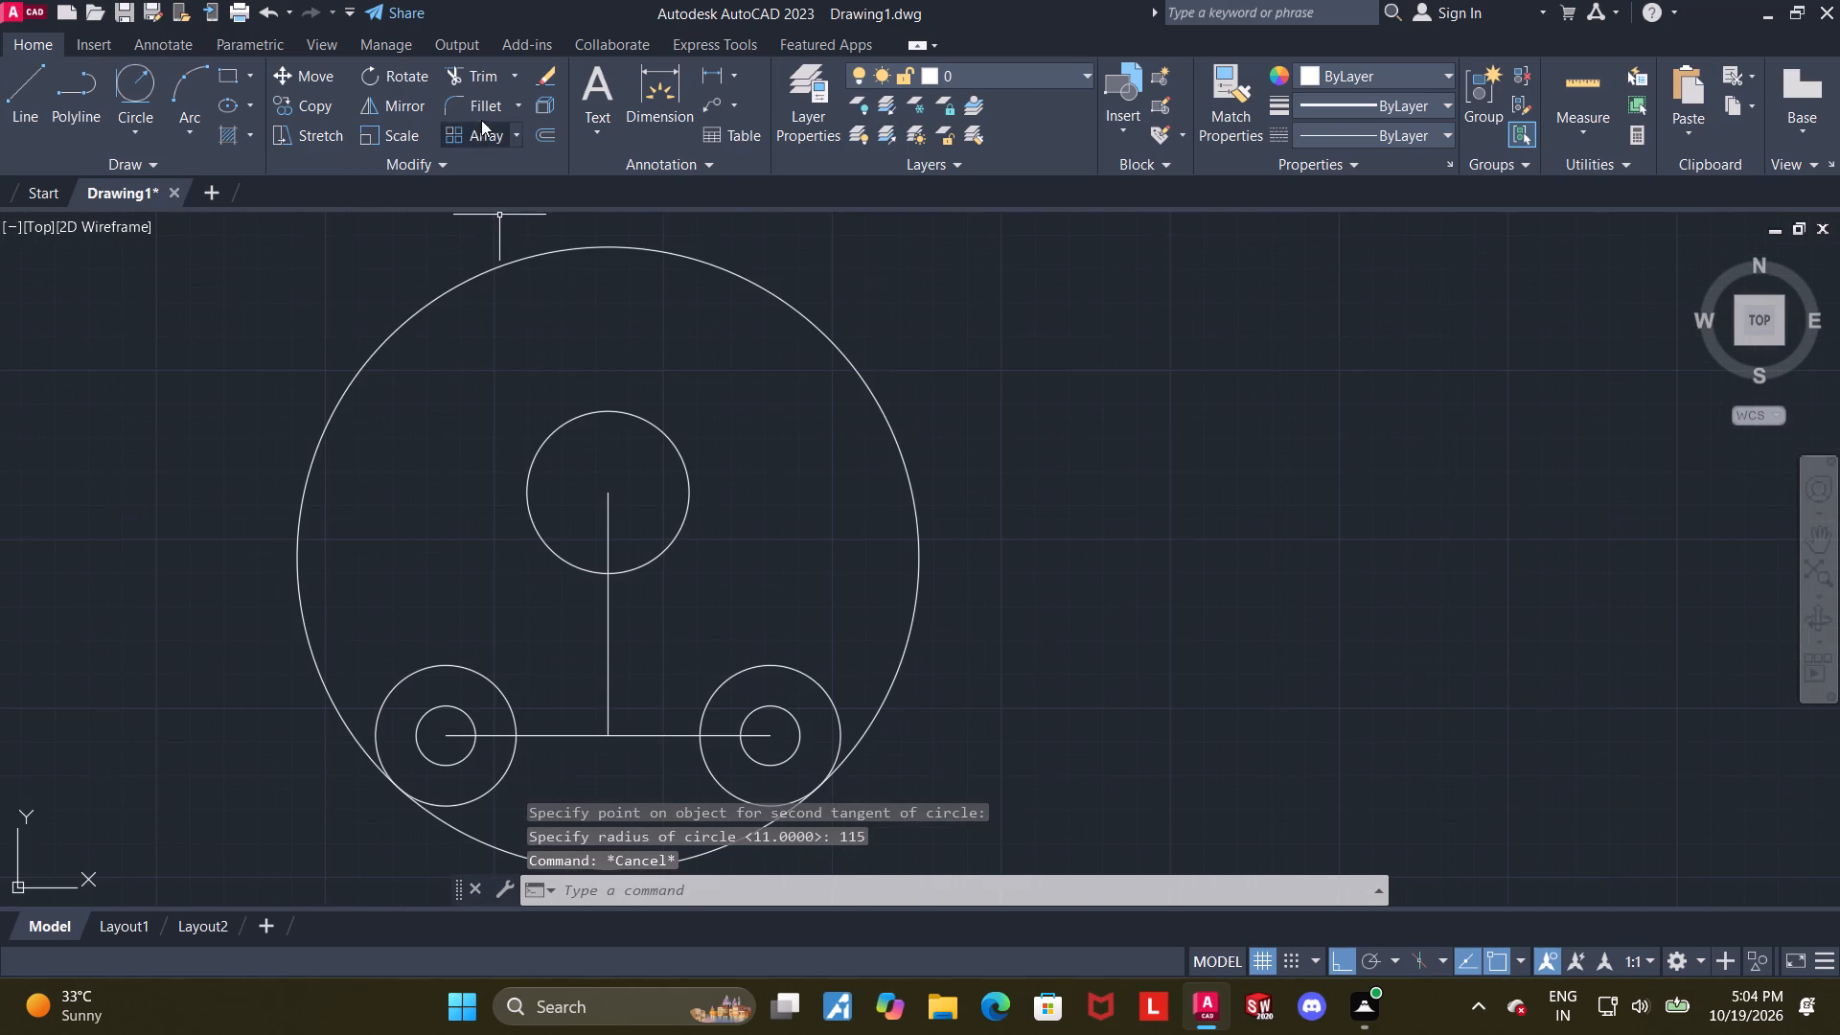
click(474, 64)
drag(403, 382, 123, 391)
middle_drag(780, 509, 806, 469)
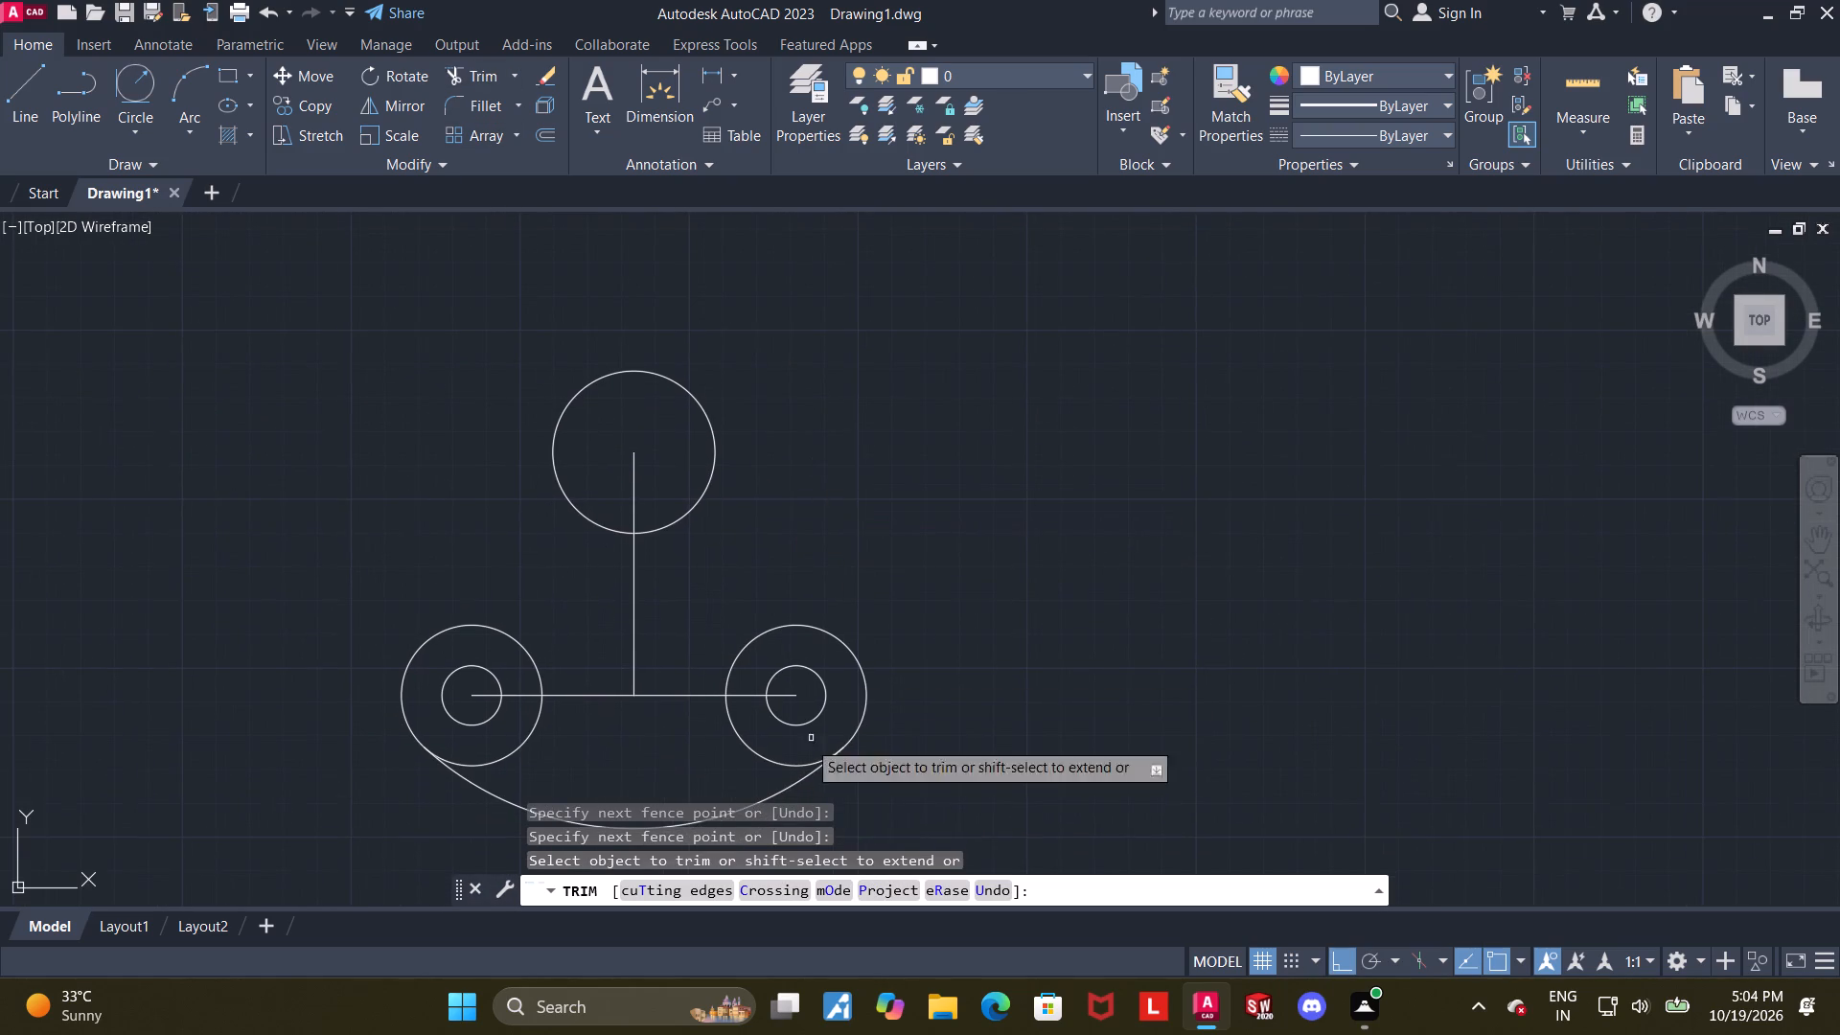
key(Escape)
Draw a Tan, Tan, Radius circle of radius 63 tangent to the upper inner sides of both 52-diameter circles.
middle_drag(888, 616, 924, 506)
scroll(911, 649, up, 4)
scroll(790, 642, down, 4)
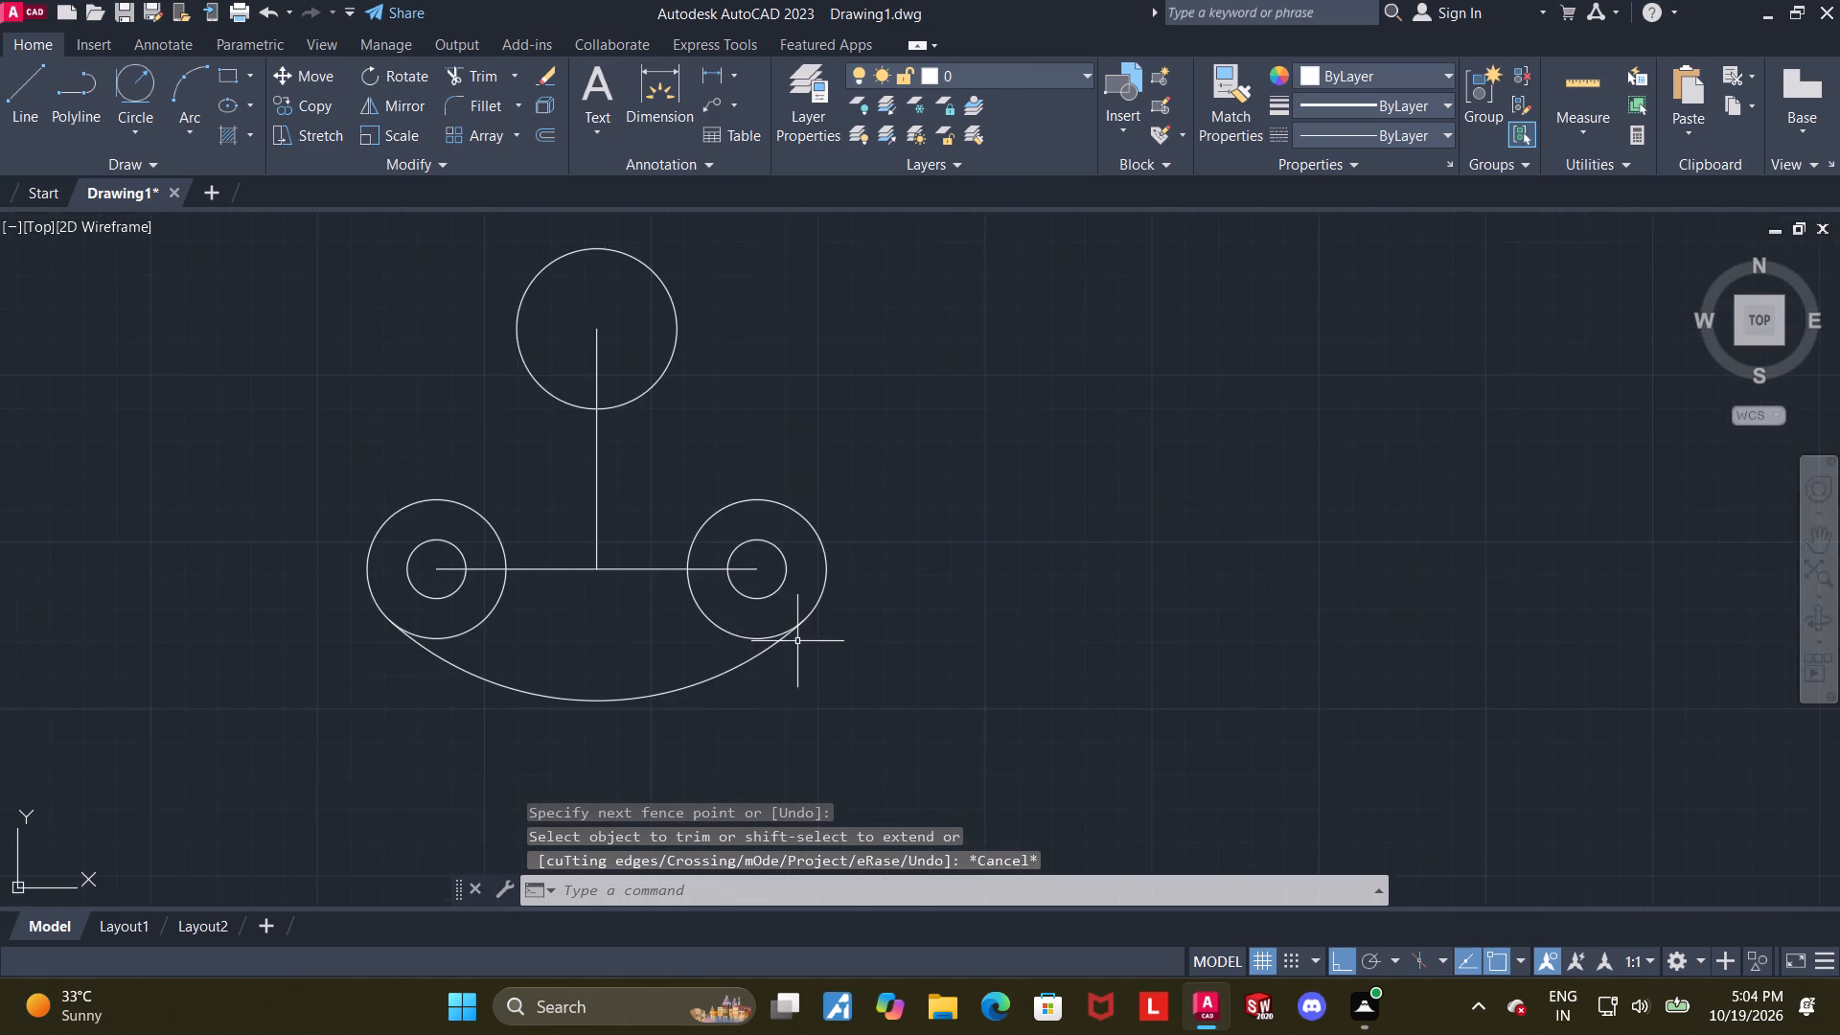
middle_drag(800, 641, 904, 649)
scroll(819, 609, up, 1)
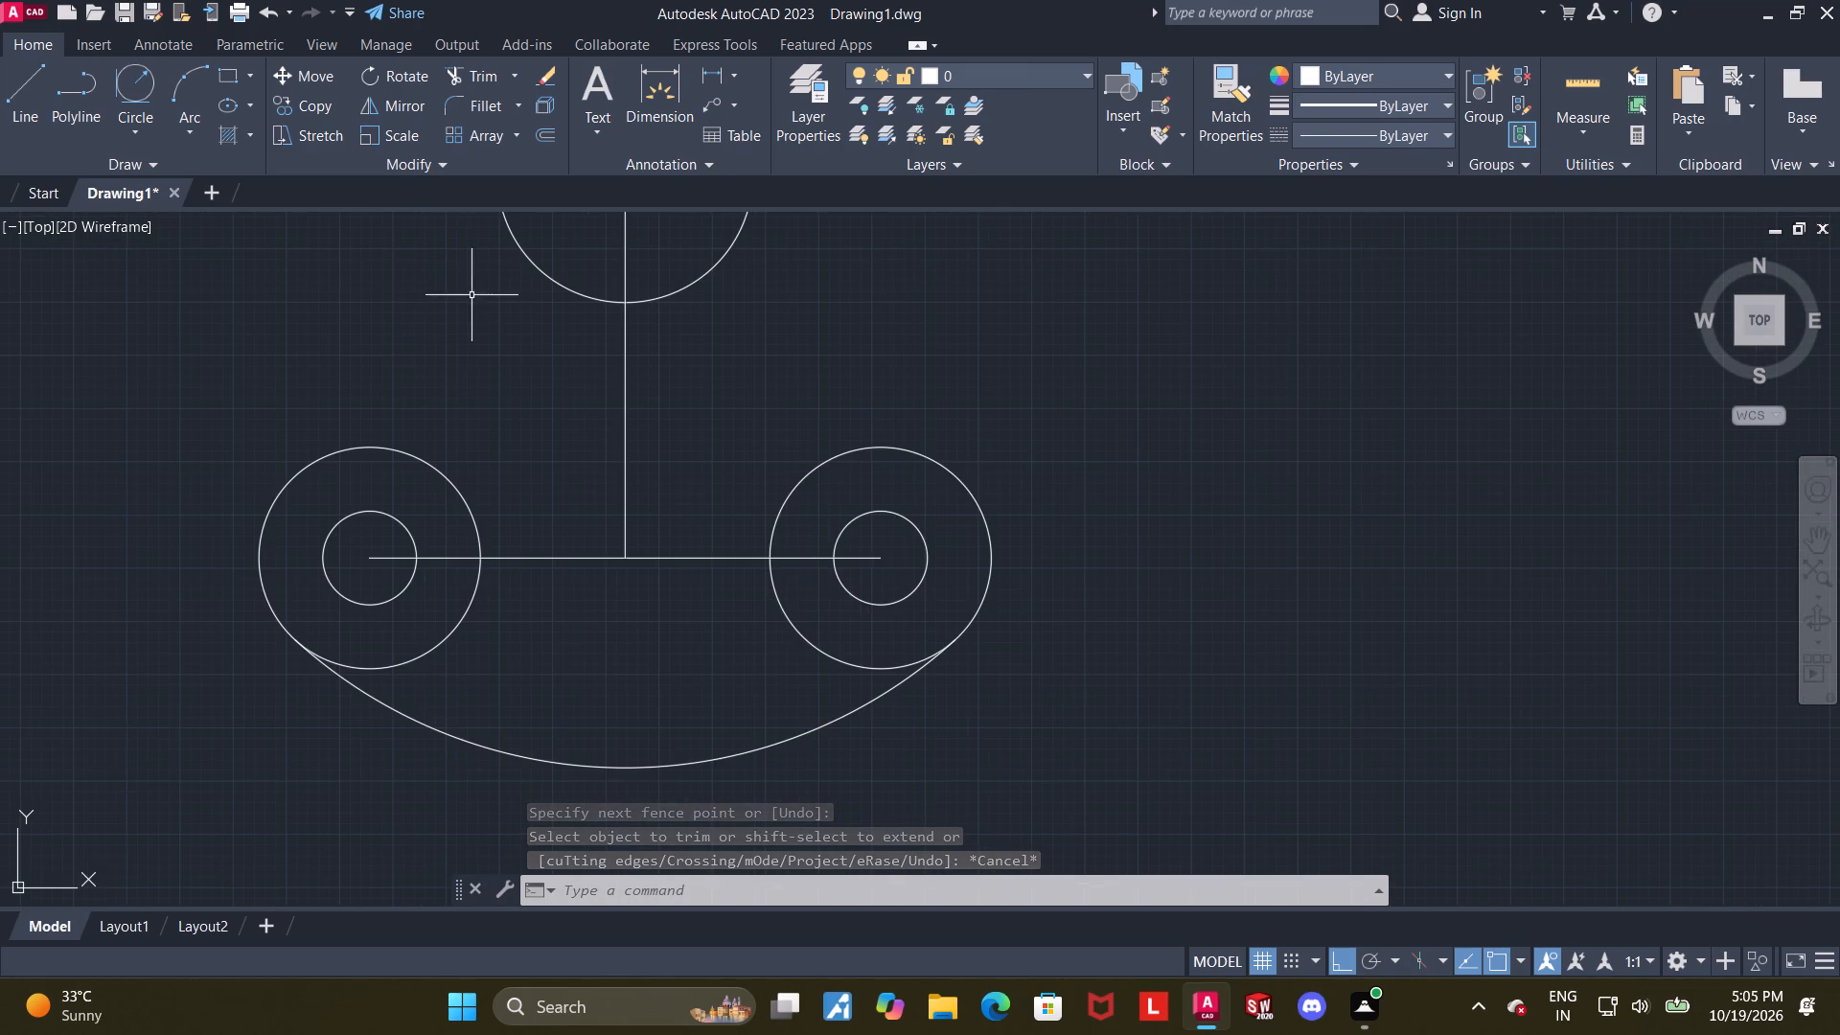
click(133, 79)
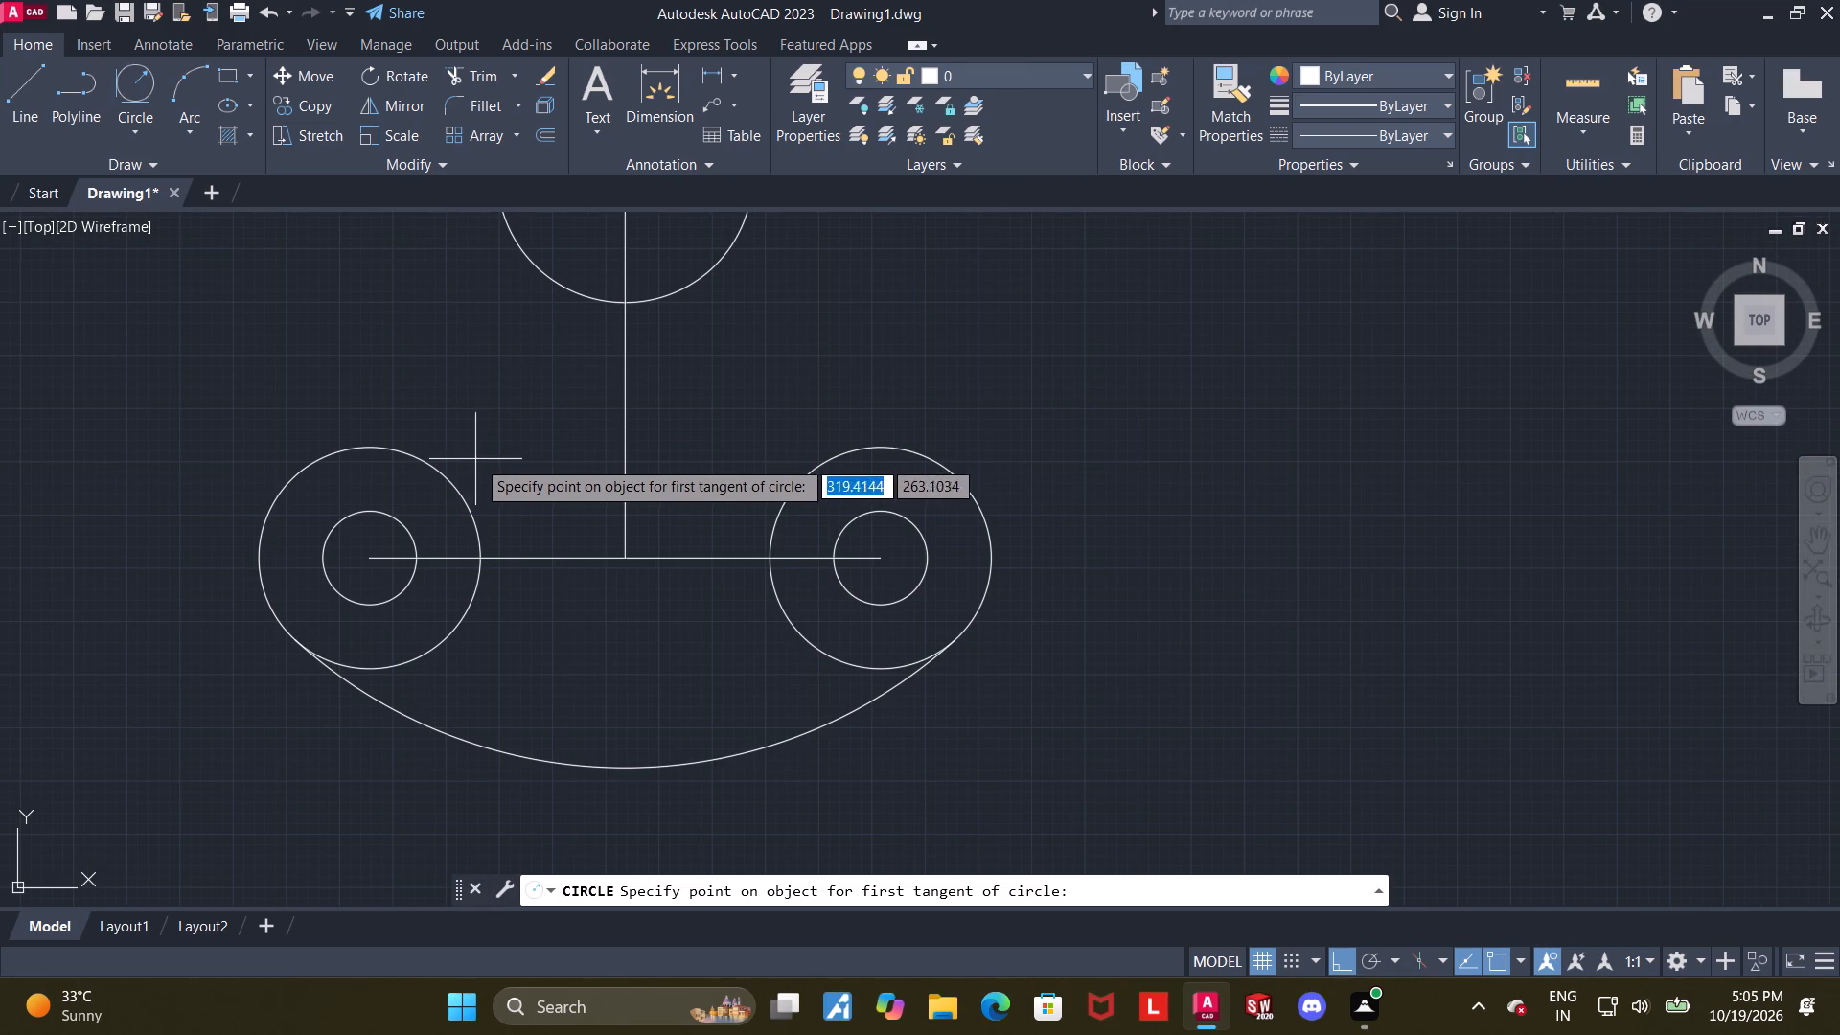
click(455, 466)
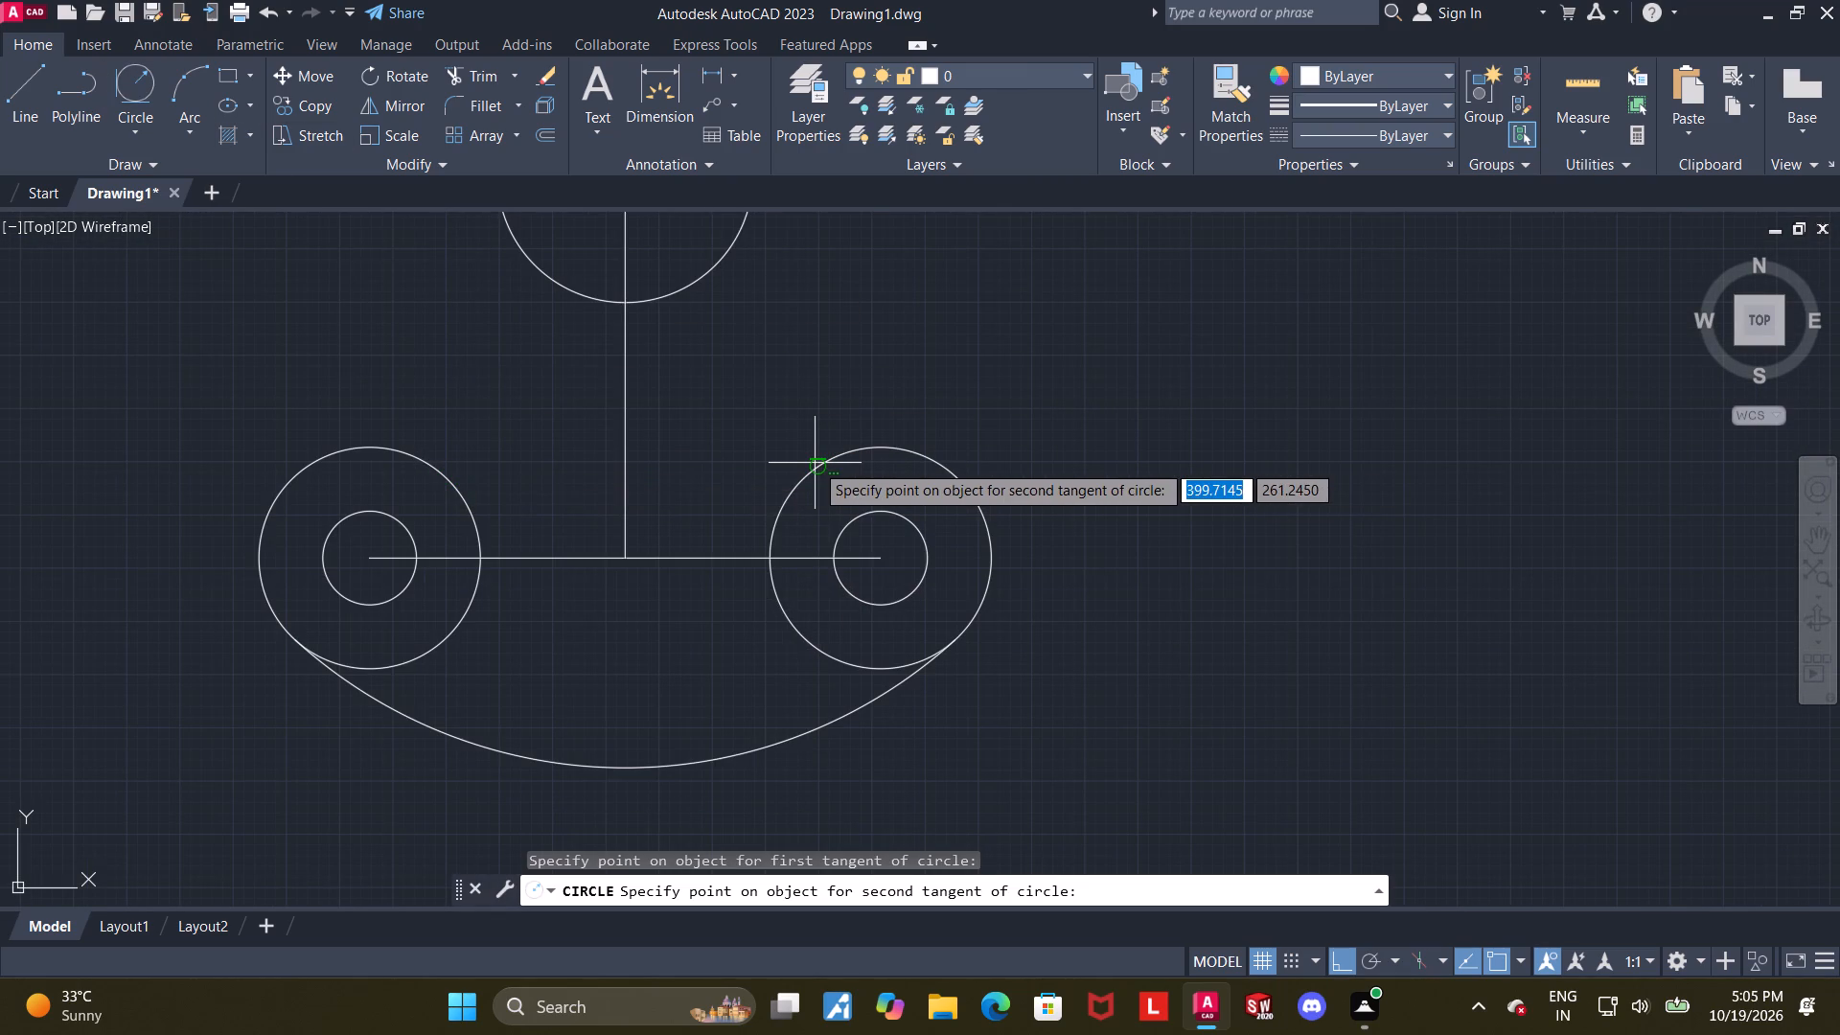
click(815, 463)
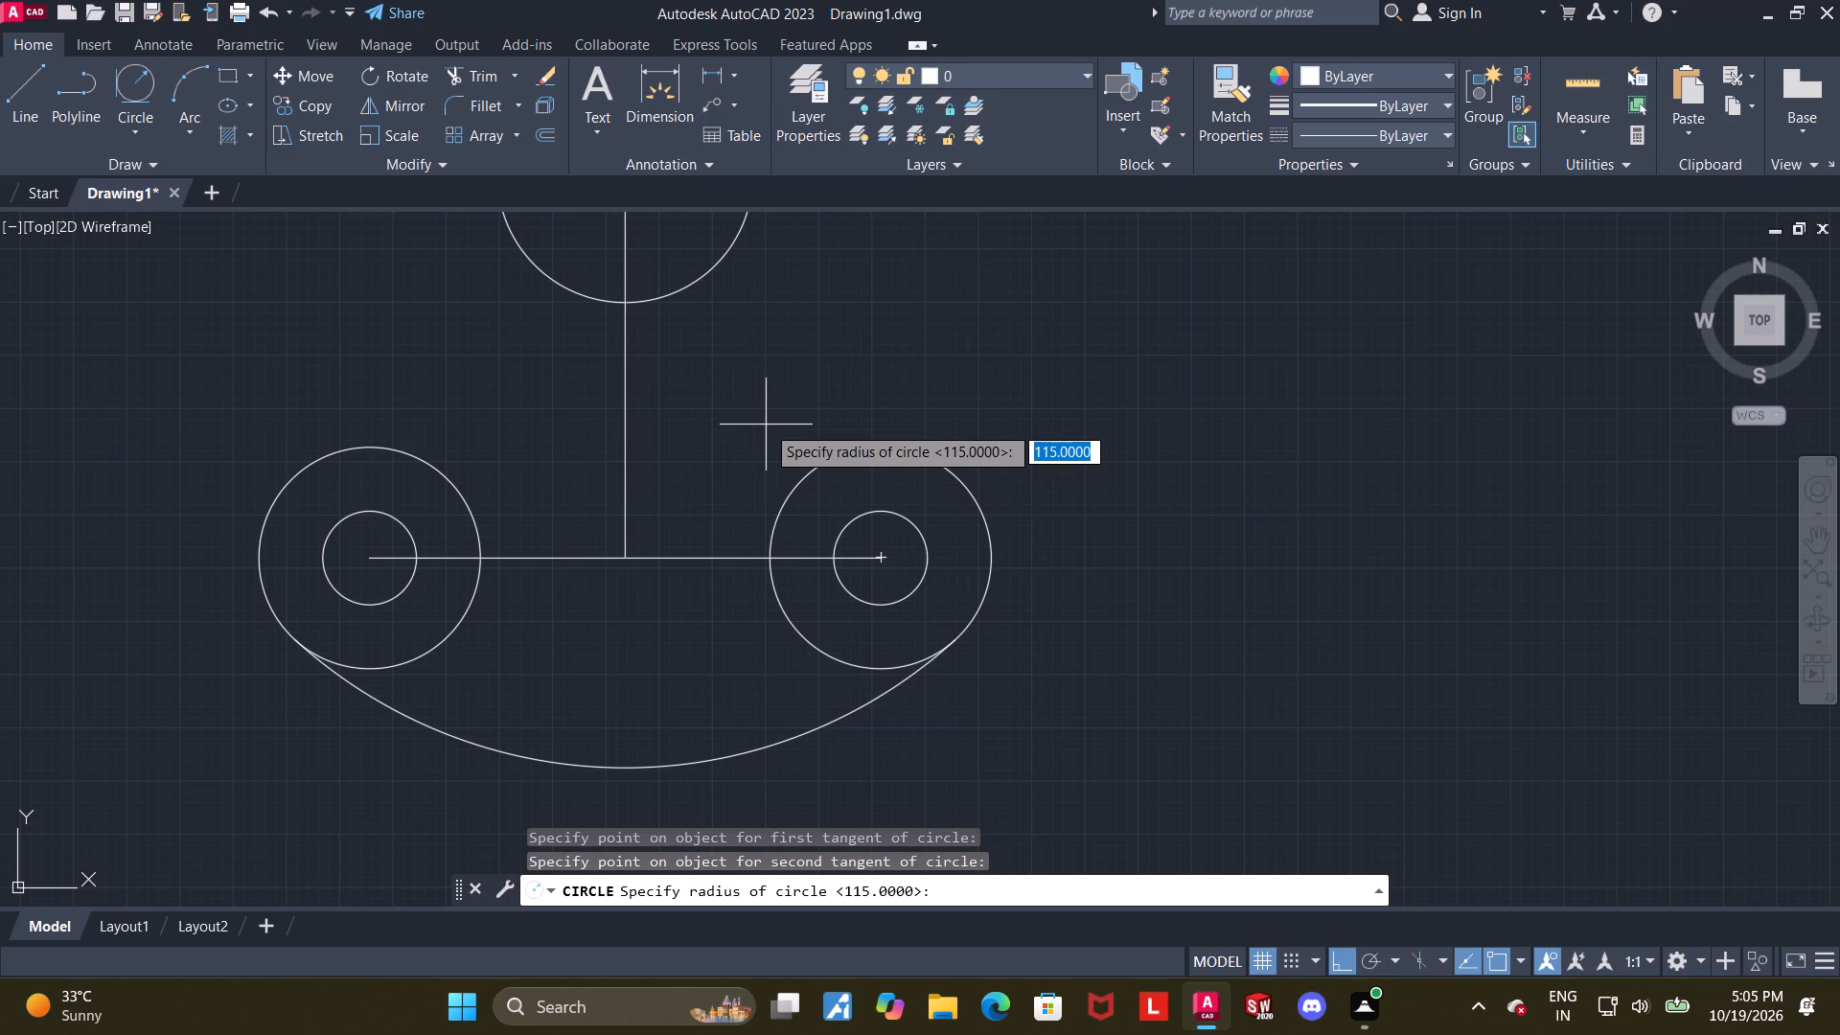
text(63)
key(Return)
key(Escape)
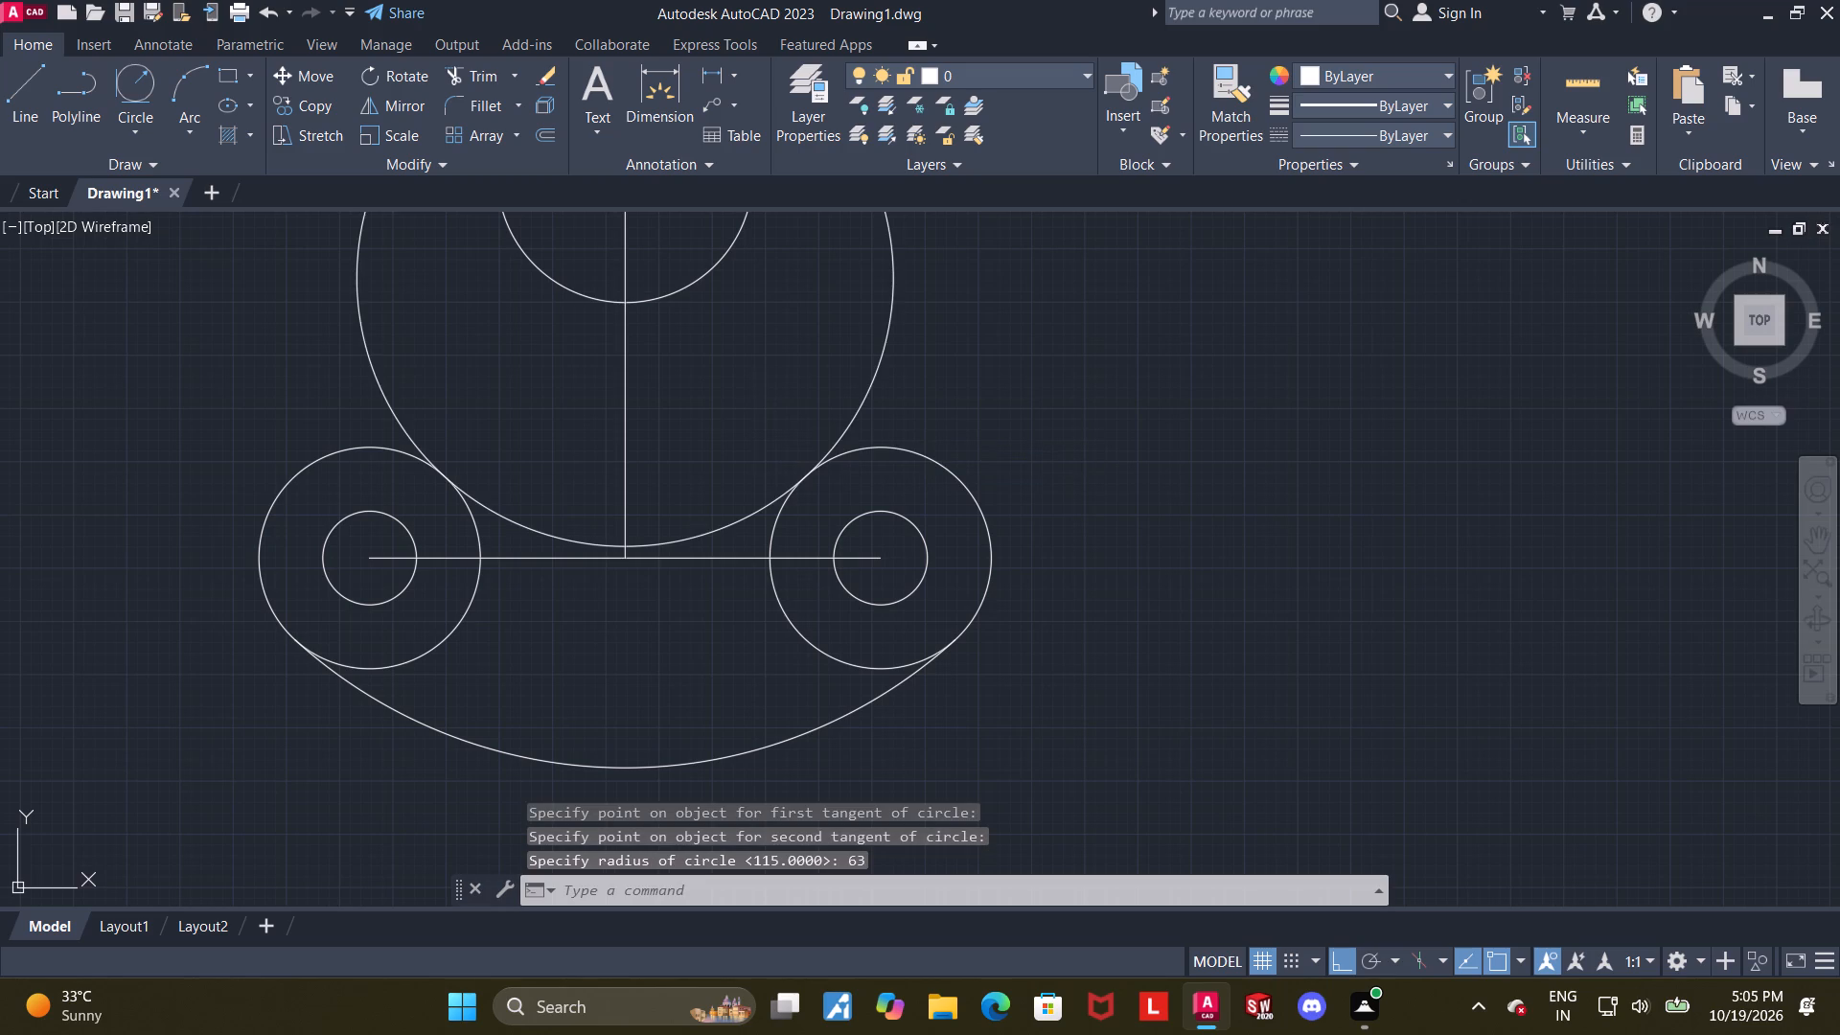
Trim away the upper part of the radius 63 circle, leaving only the concave arc between the two lower outer circles.
scroll(765, 425, down, 1)
click(466, 77)
drag(820, 336, 884, 327)
key(Escape)
key(Escape)
Trim both halves of the horizontal base line between the two 52-diameter circles.
middle_drag(693, 389, 733, 265)
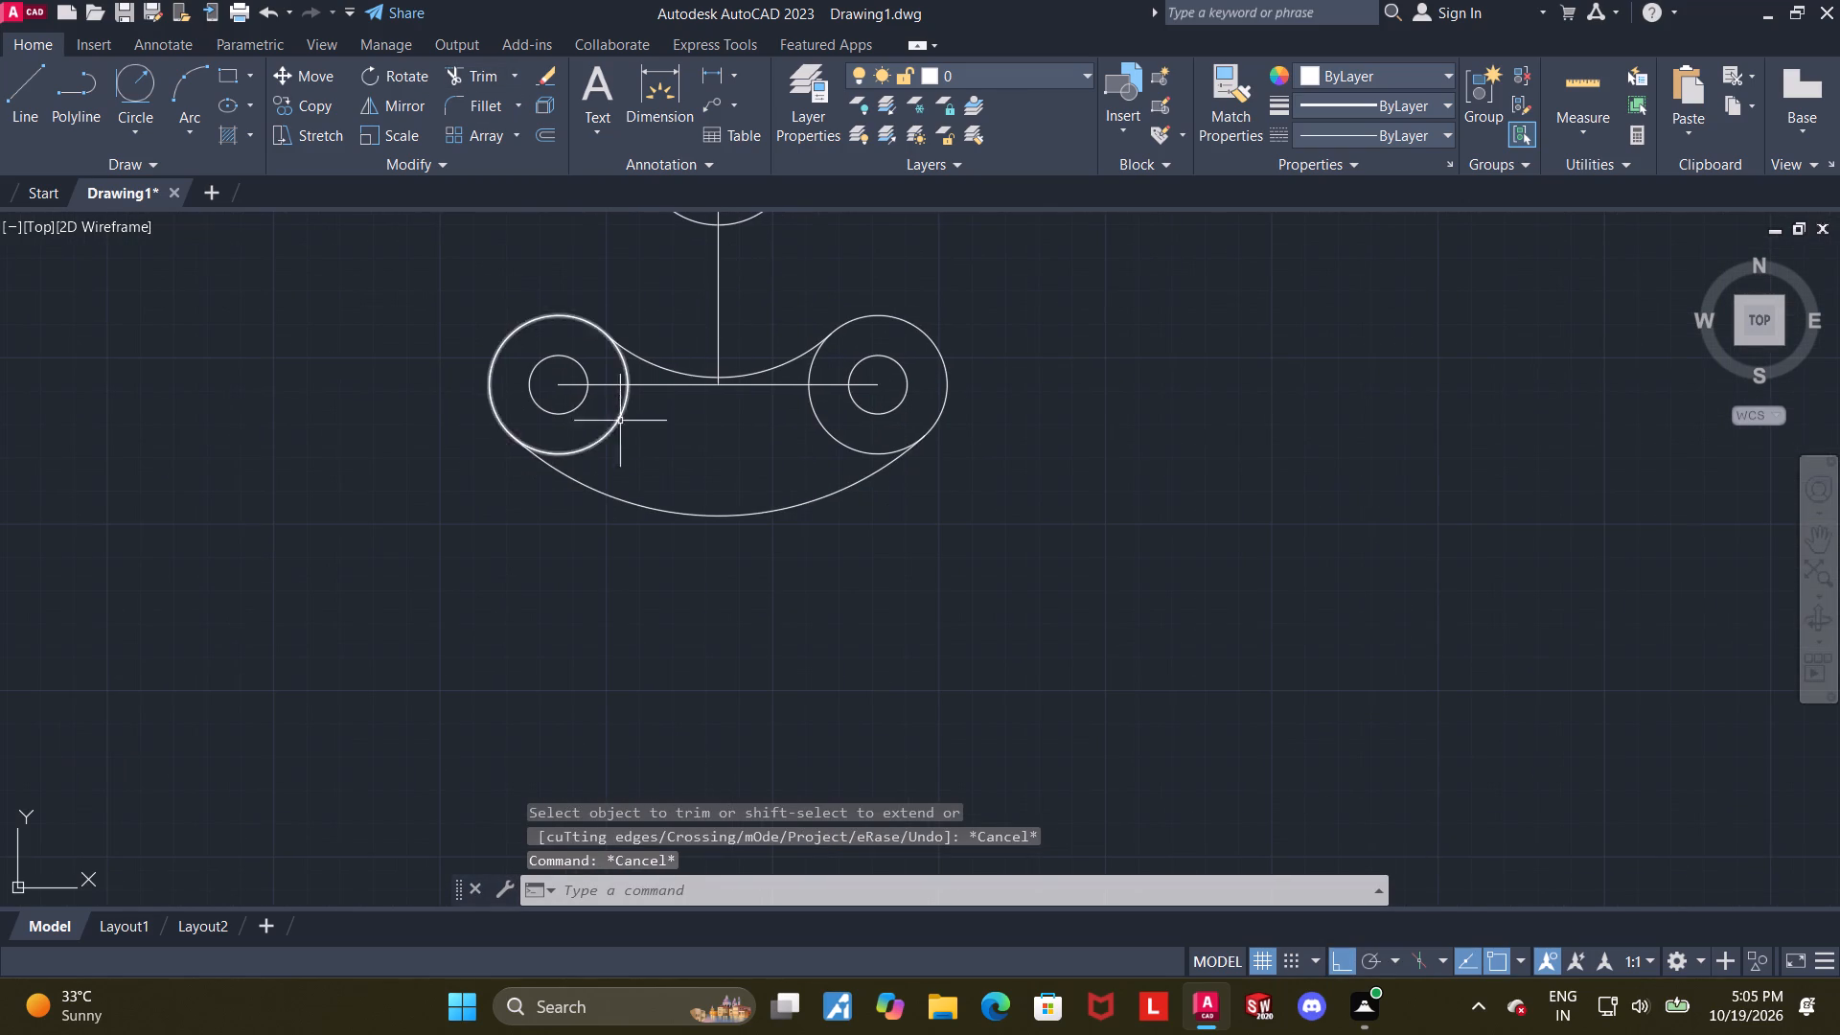
scroll(694, 385, up, 2)
scroll(770, 368, up, 1)
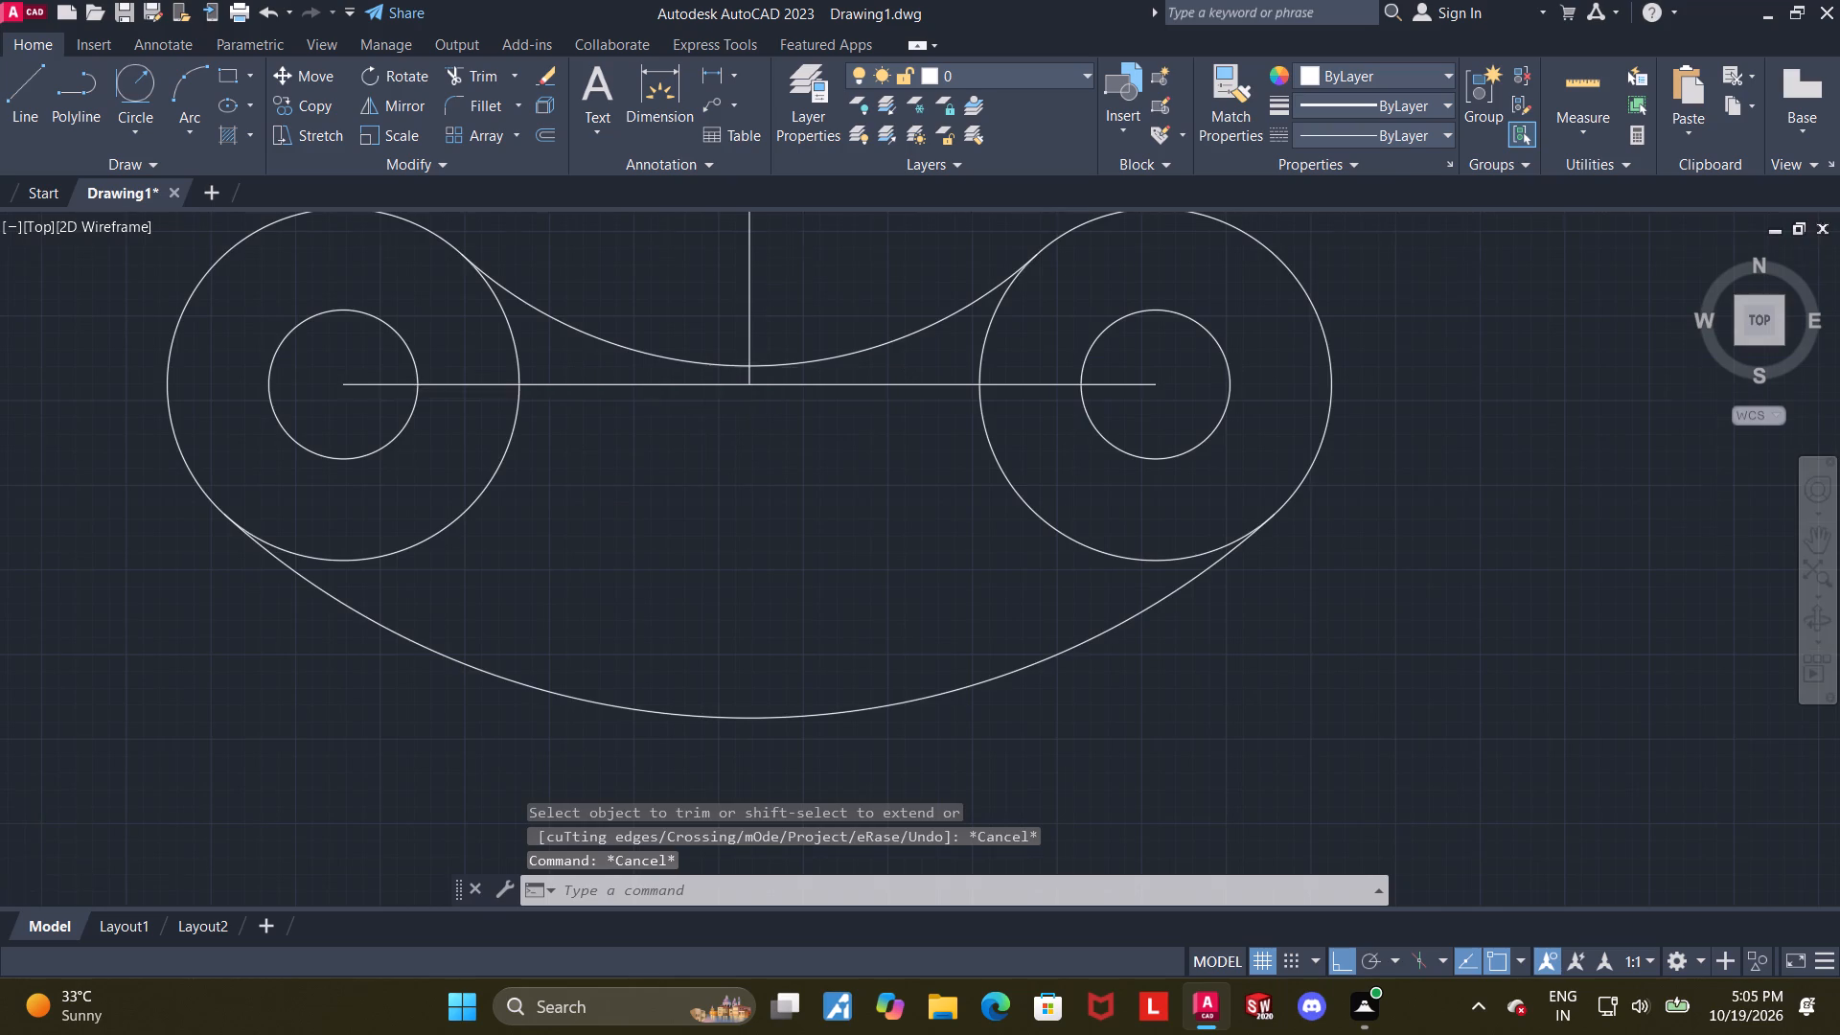
key(Escape)
click(454, 78)
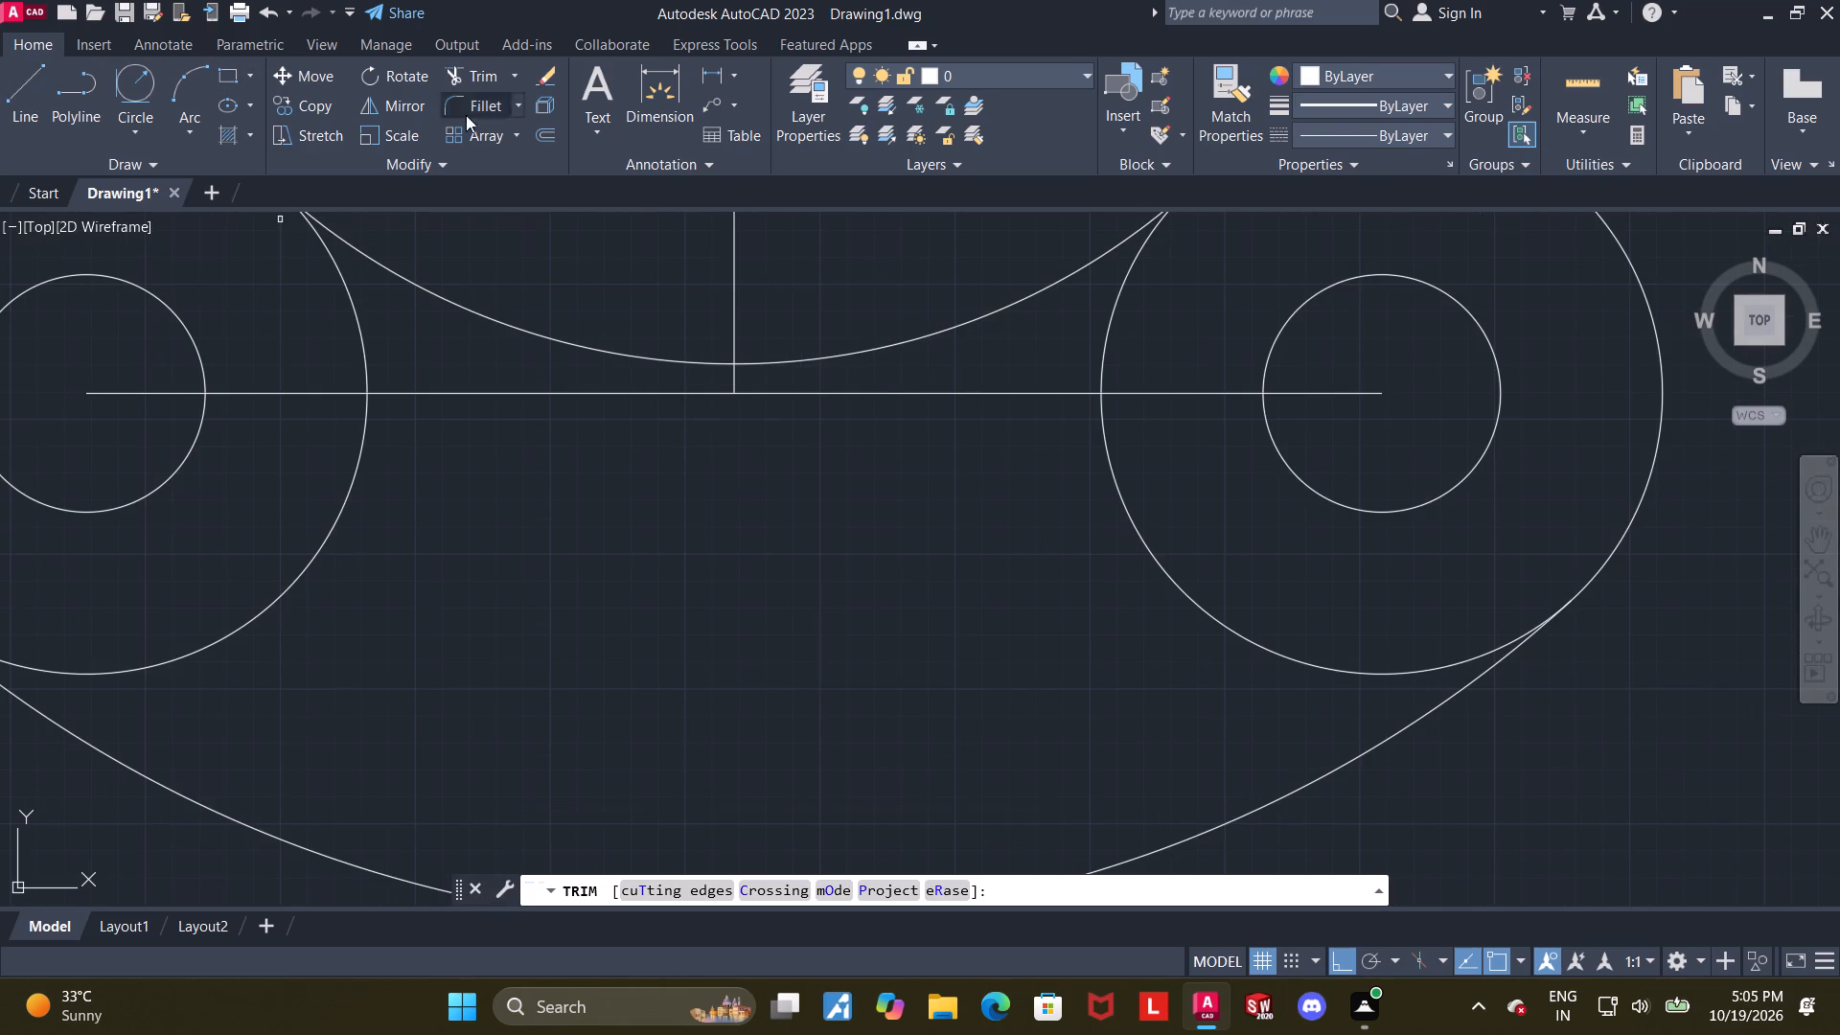
click(551, 390)
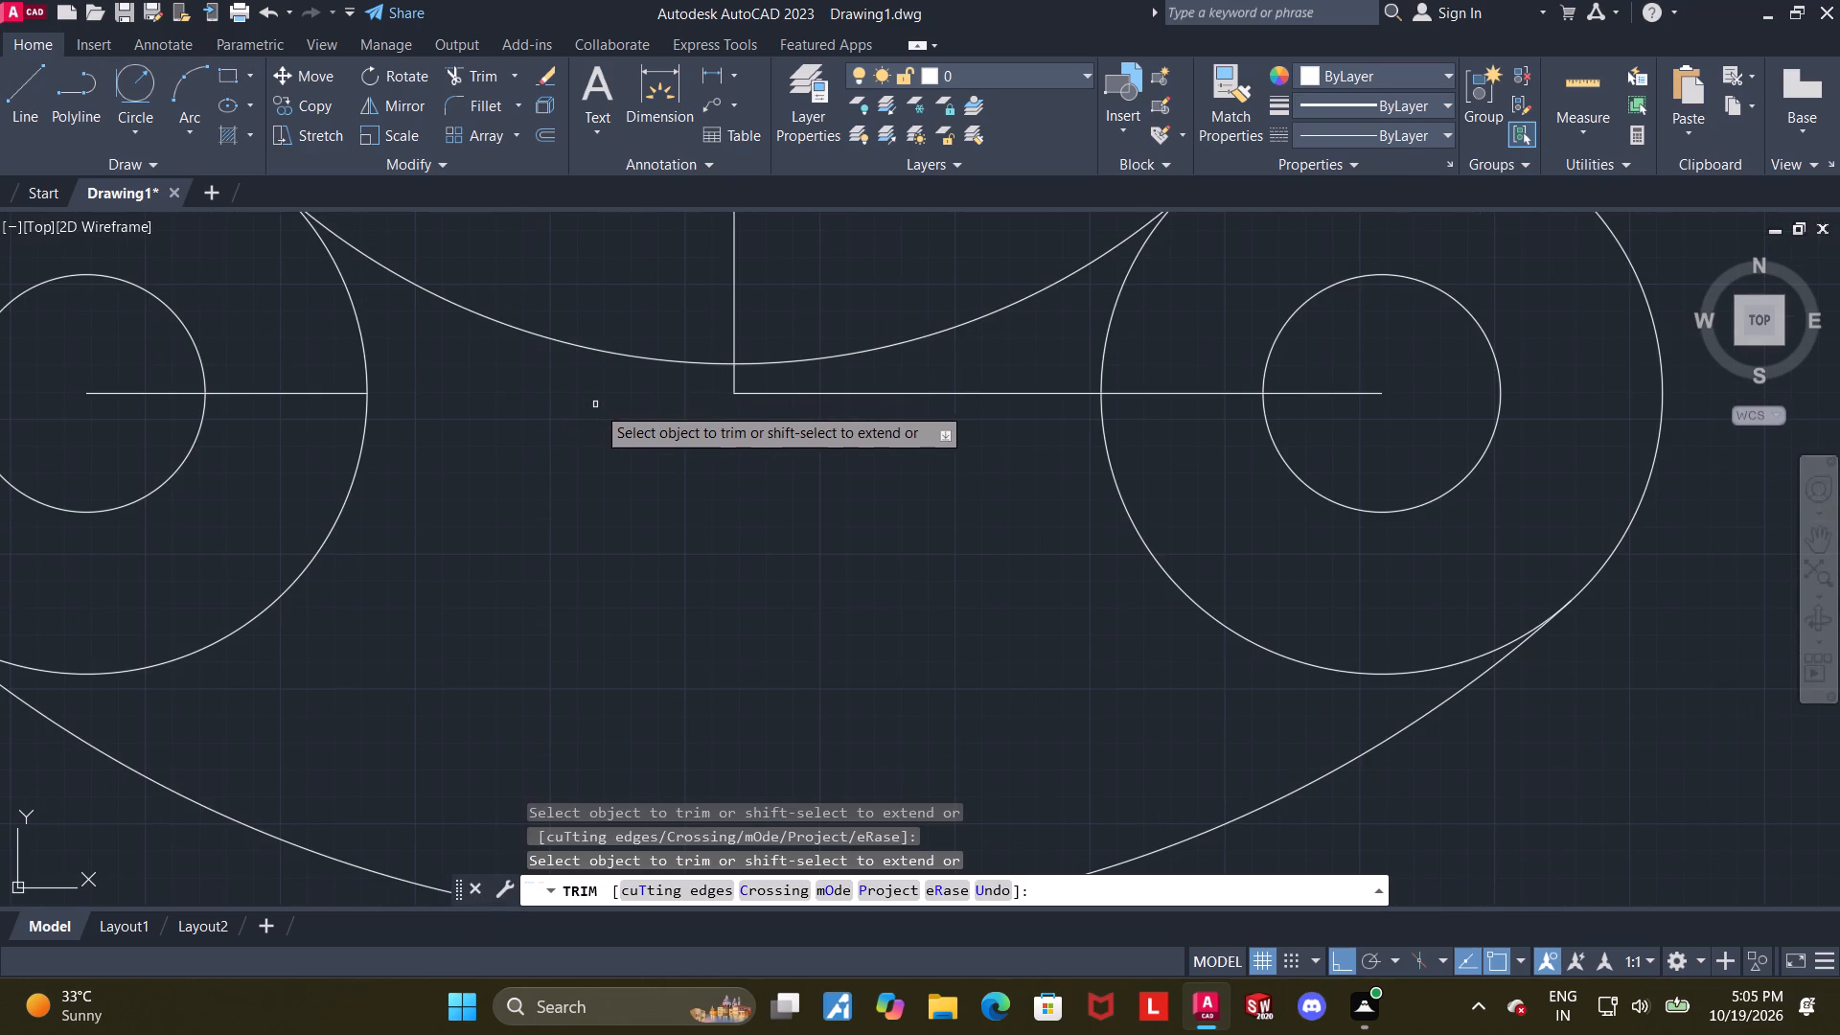
click(817, 394)
scroll(818, 396, down, 1)
middle_drag(868, 419, 887, 410)
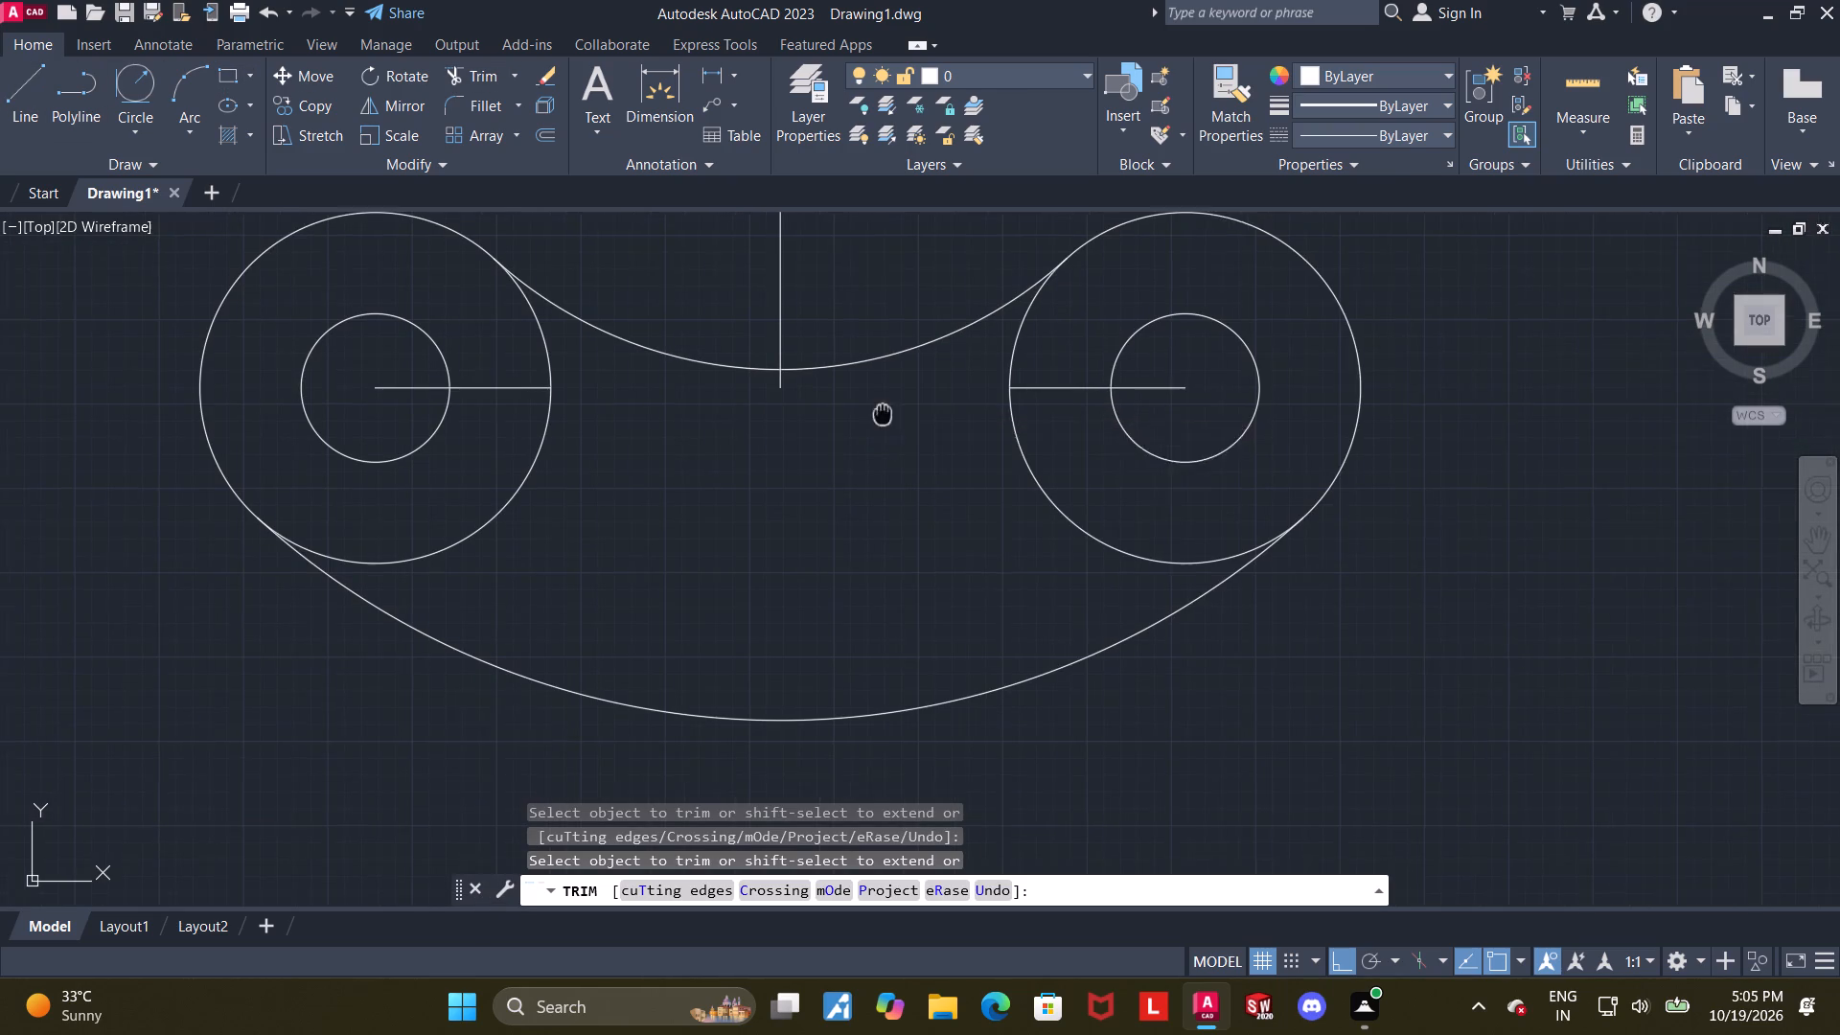
middle_drag(887, 410, 910, 399)
key(Escape)
Draw a horizontal line from the left concentric circles' centre leftward to just beyond the outer circle.
middle_drag(766, 424, 860, 317)
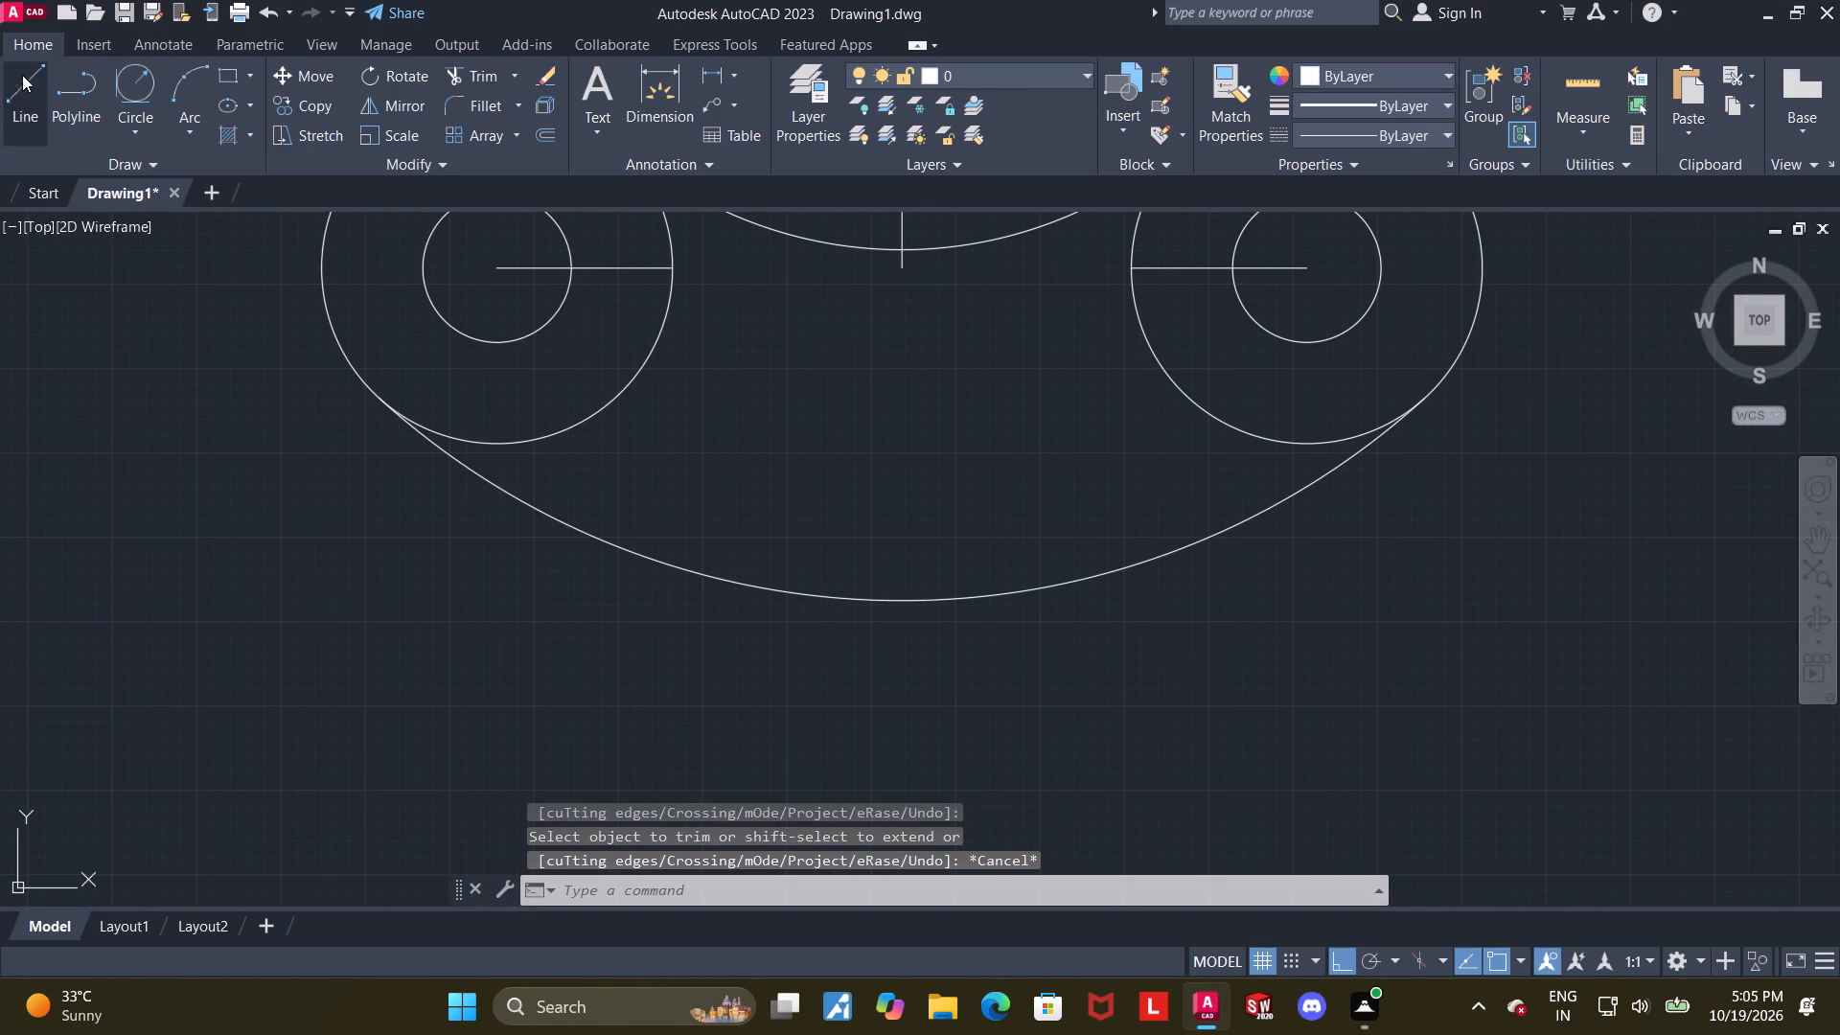
click(26, 77)
scroll(481, 262, up, 3)
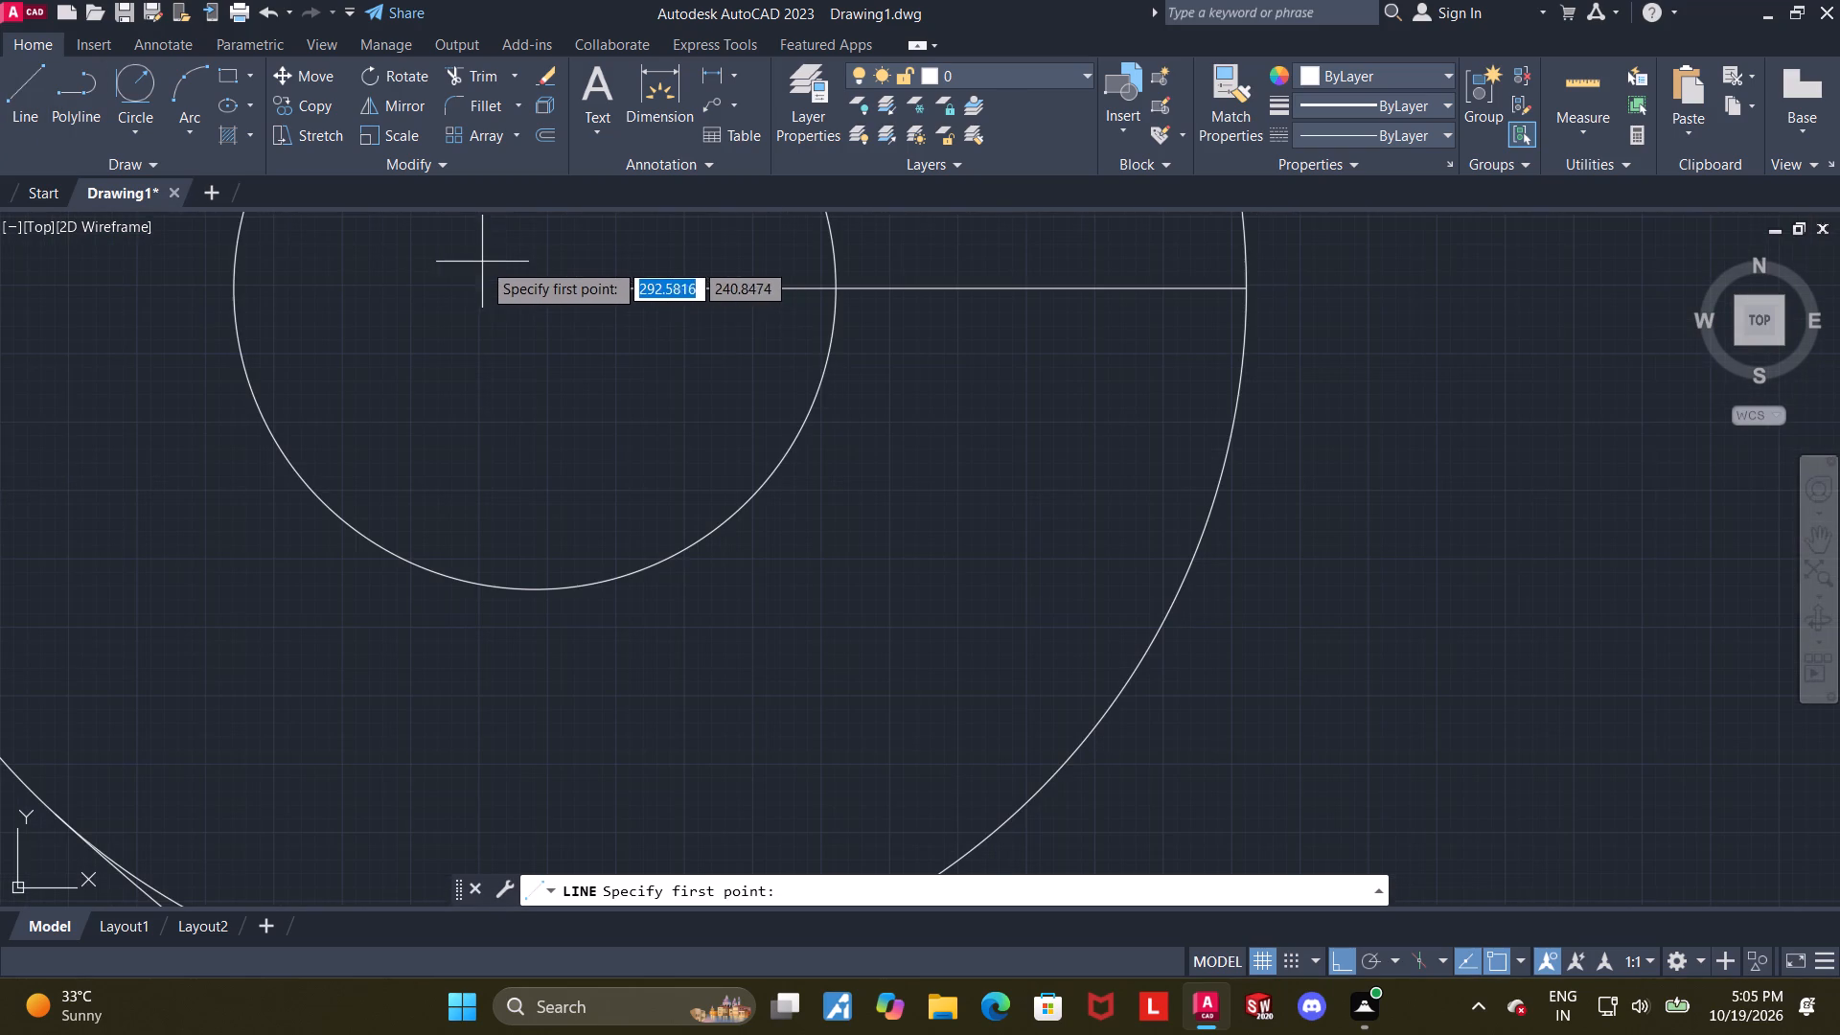
click(533, 285)
scroll(532, 290, down, 4)
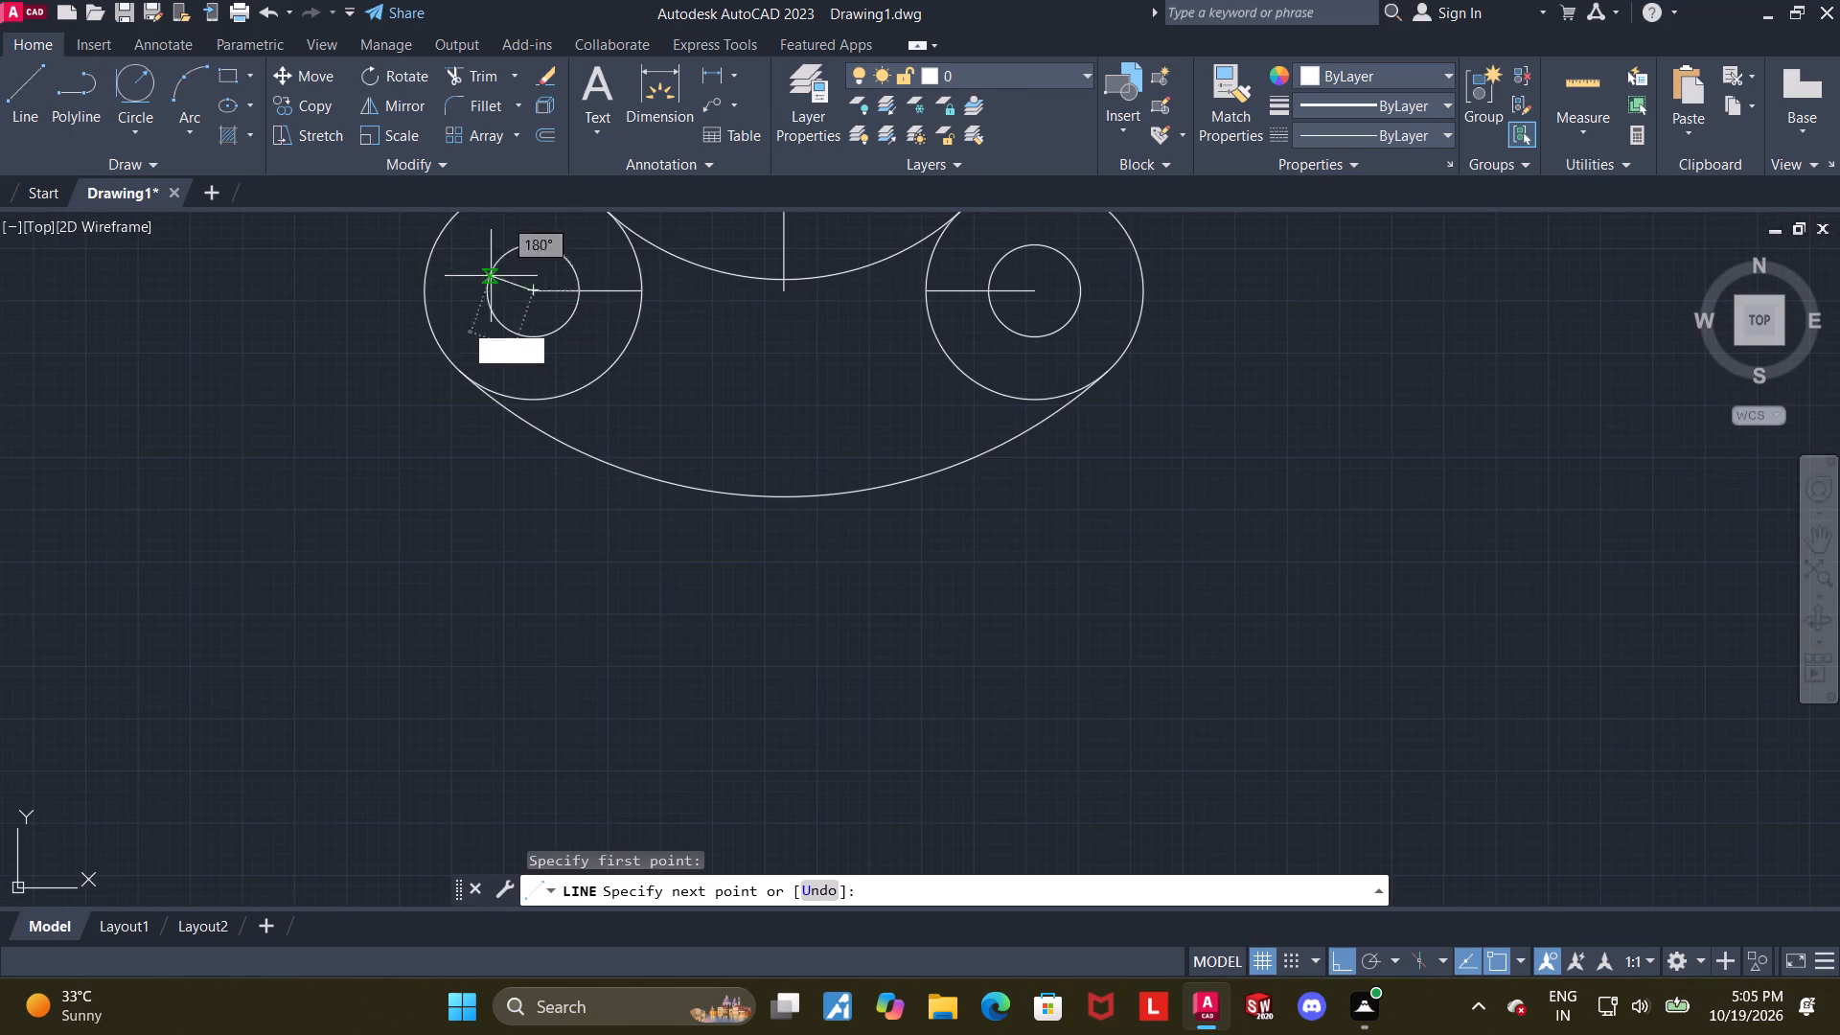
click(392, 299)
key(Escape)
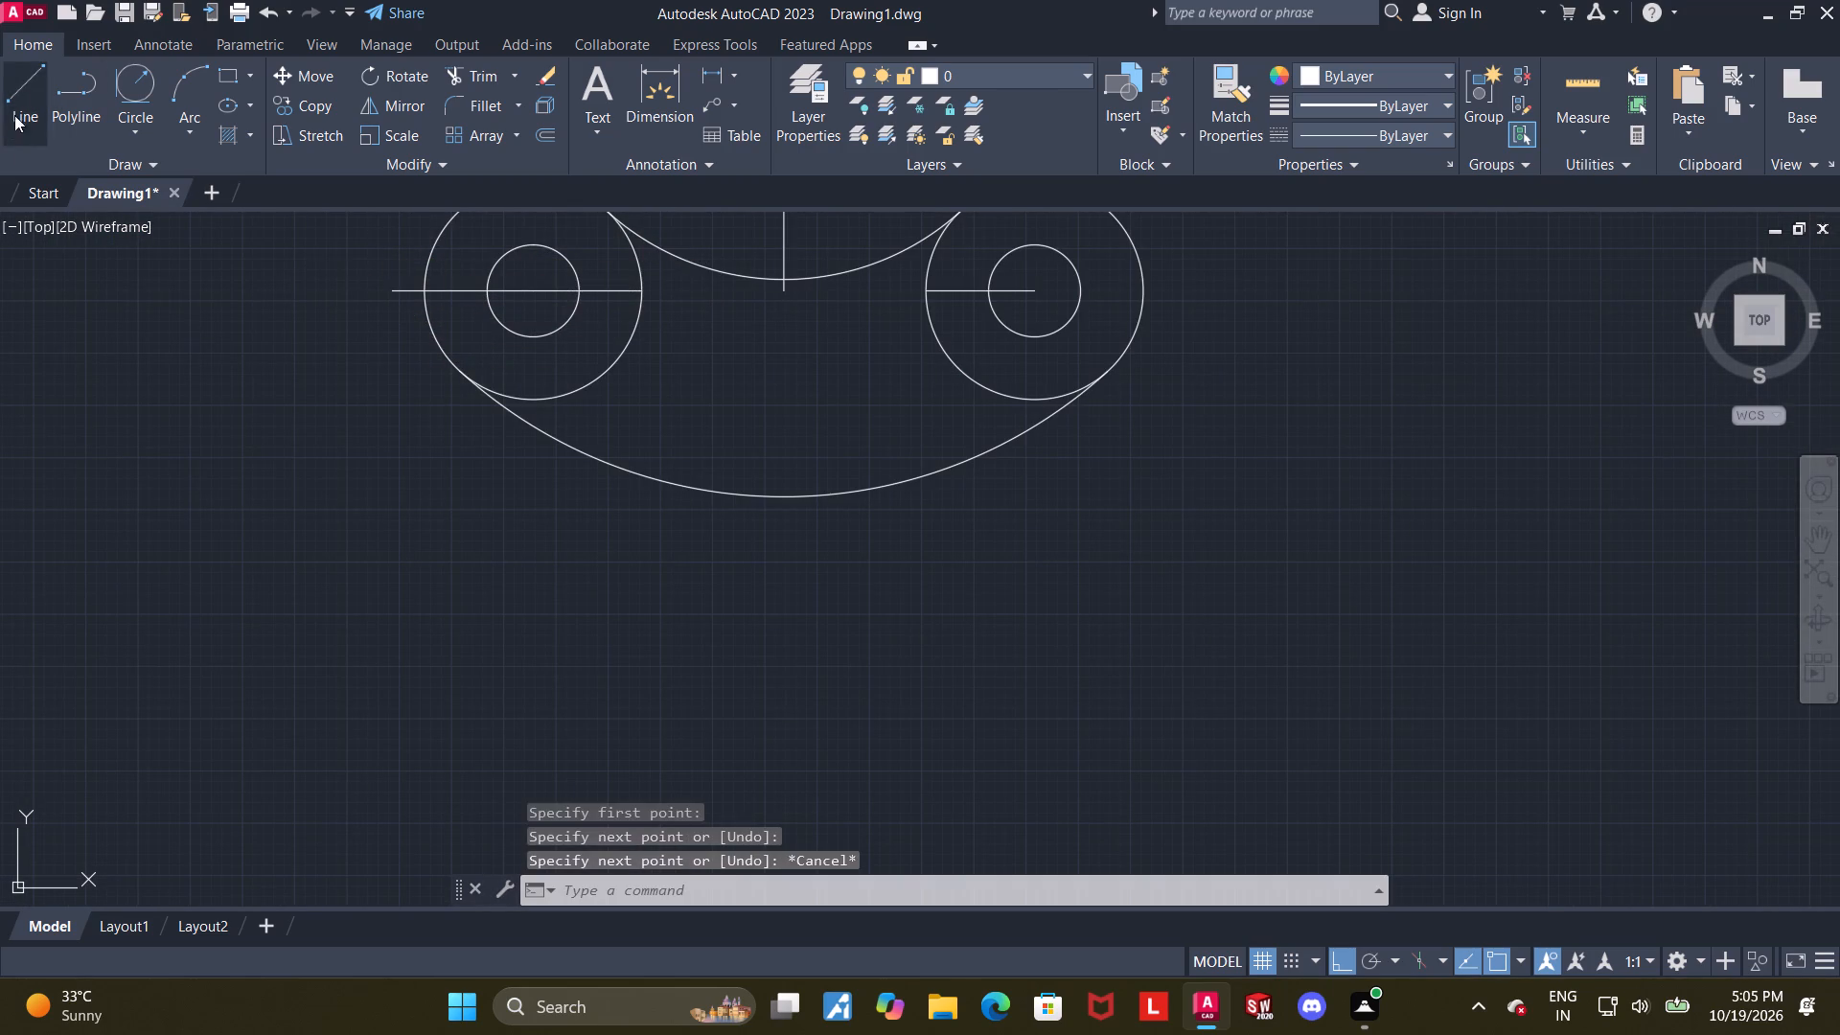
Draw a horizontal line from the right concentric circles' centre rightward to just beyond the 52-diameter circle.
click(14, 97)
scroll(1019, 291, up, 2)
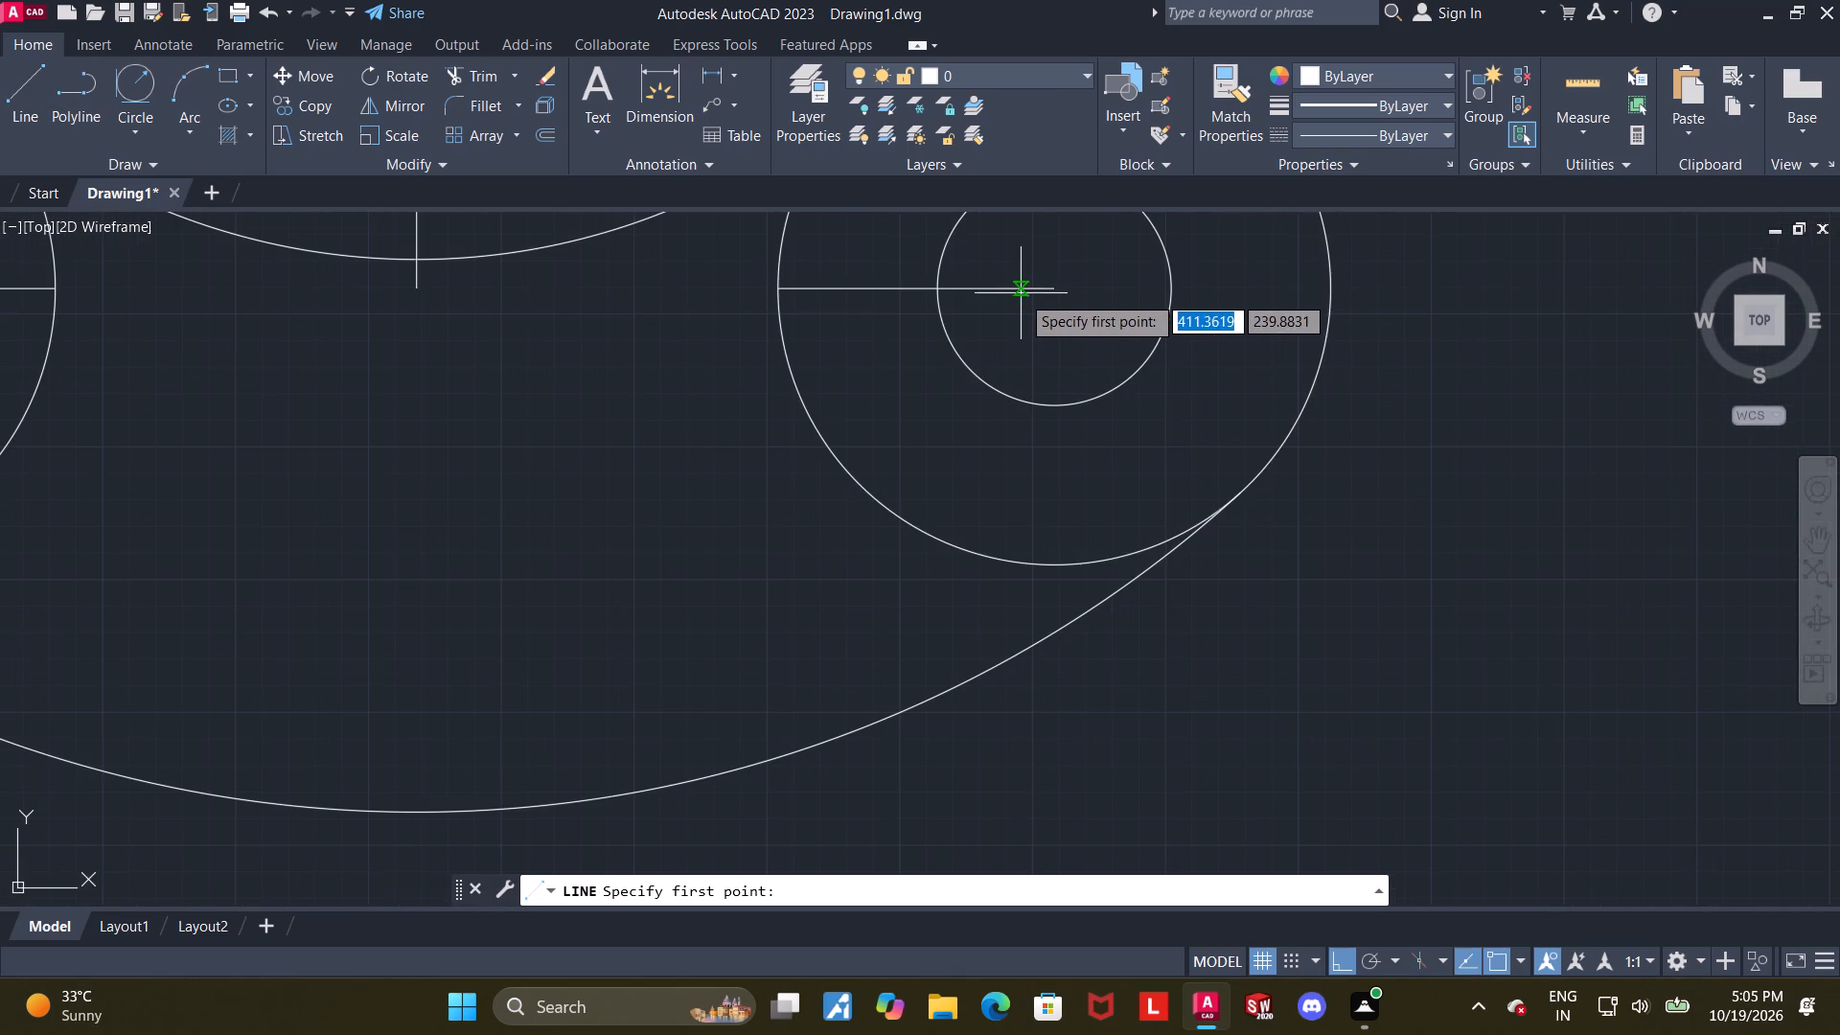
click(1051, 294)
scroll(1051, 294, down, 1)
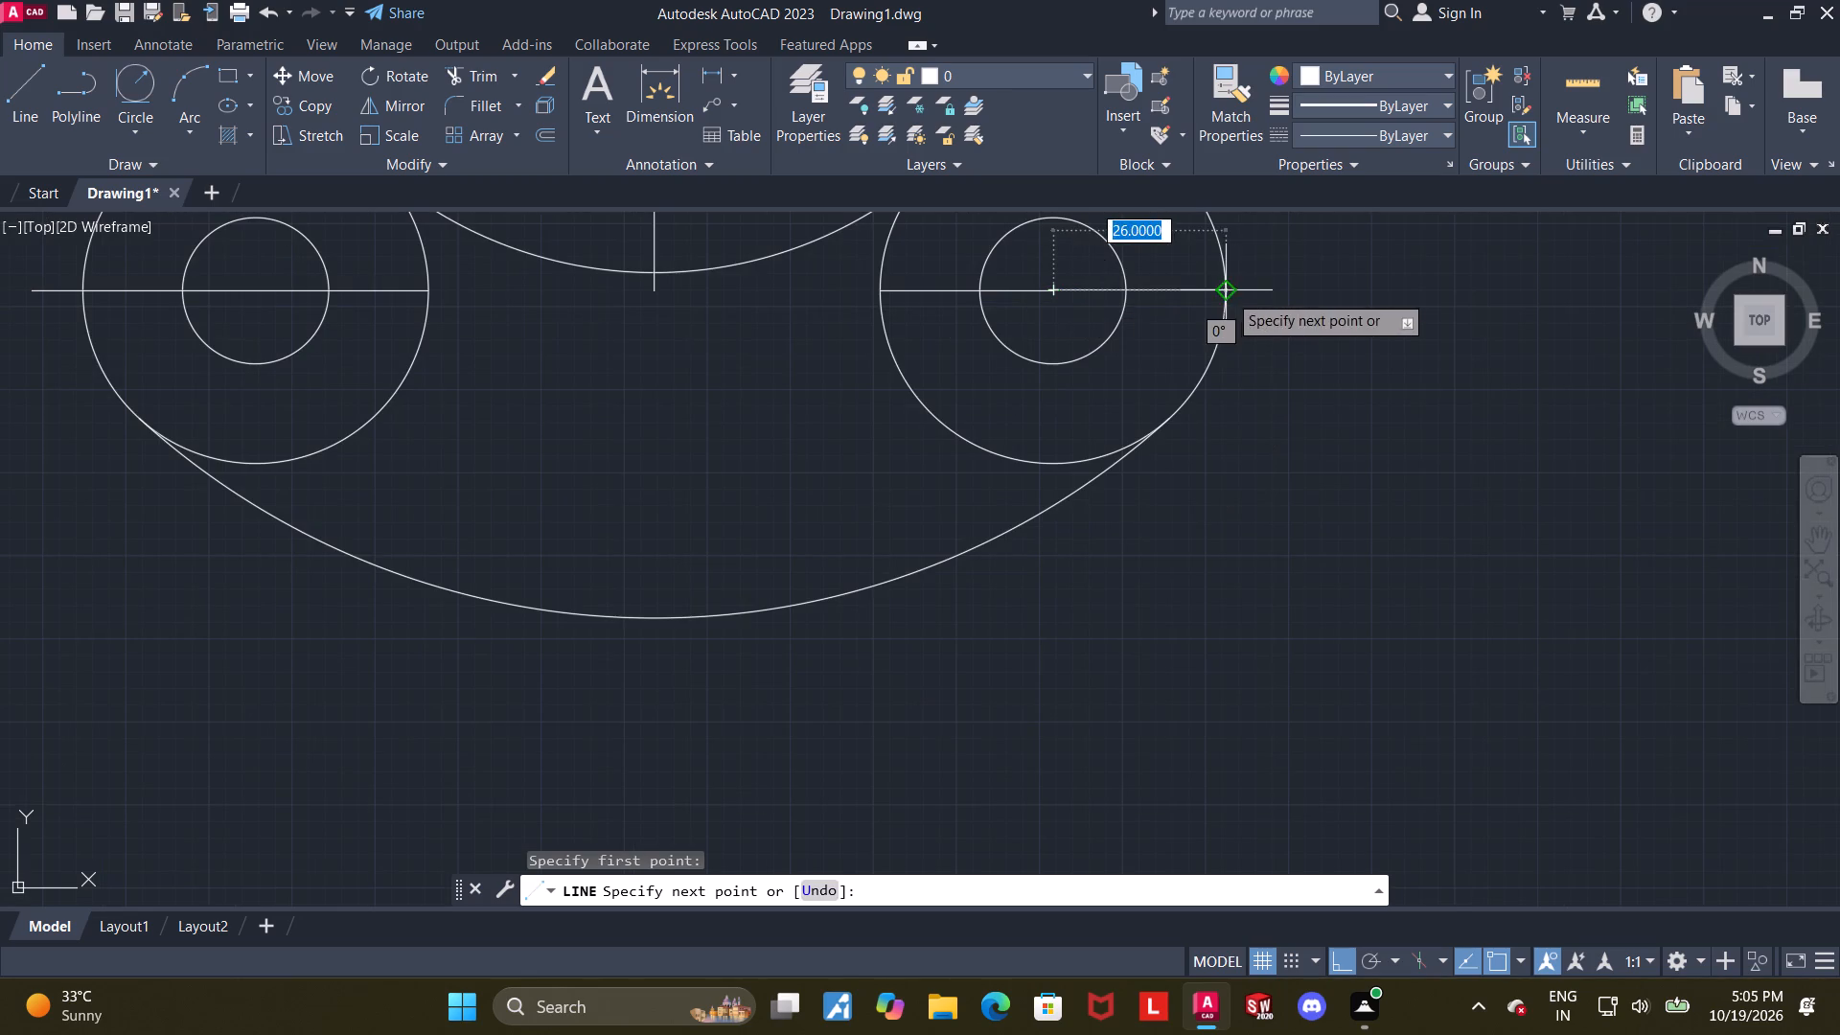
click(1276, 285)
key(Escape)
middle_drag(1028, 312, 1047, 396)
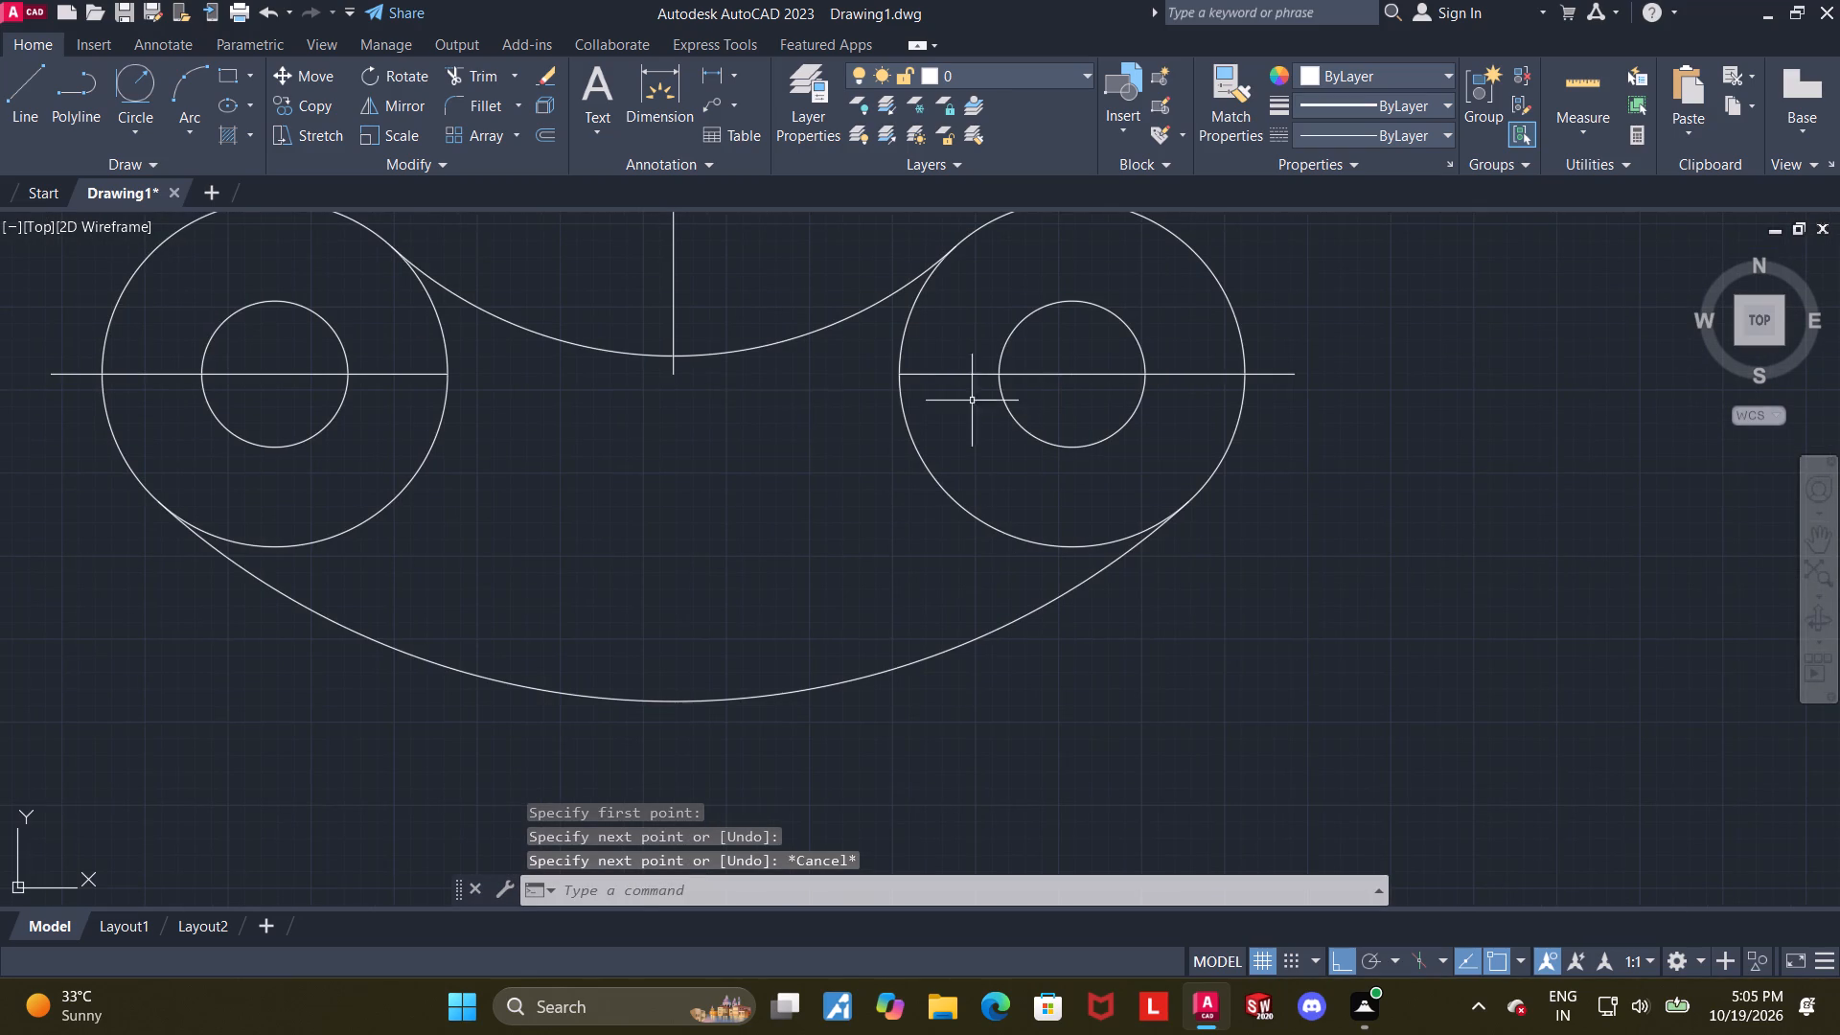
scroll(696, 378, down, 1)
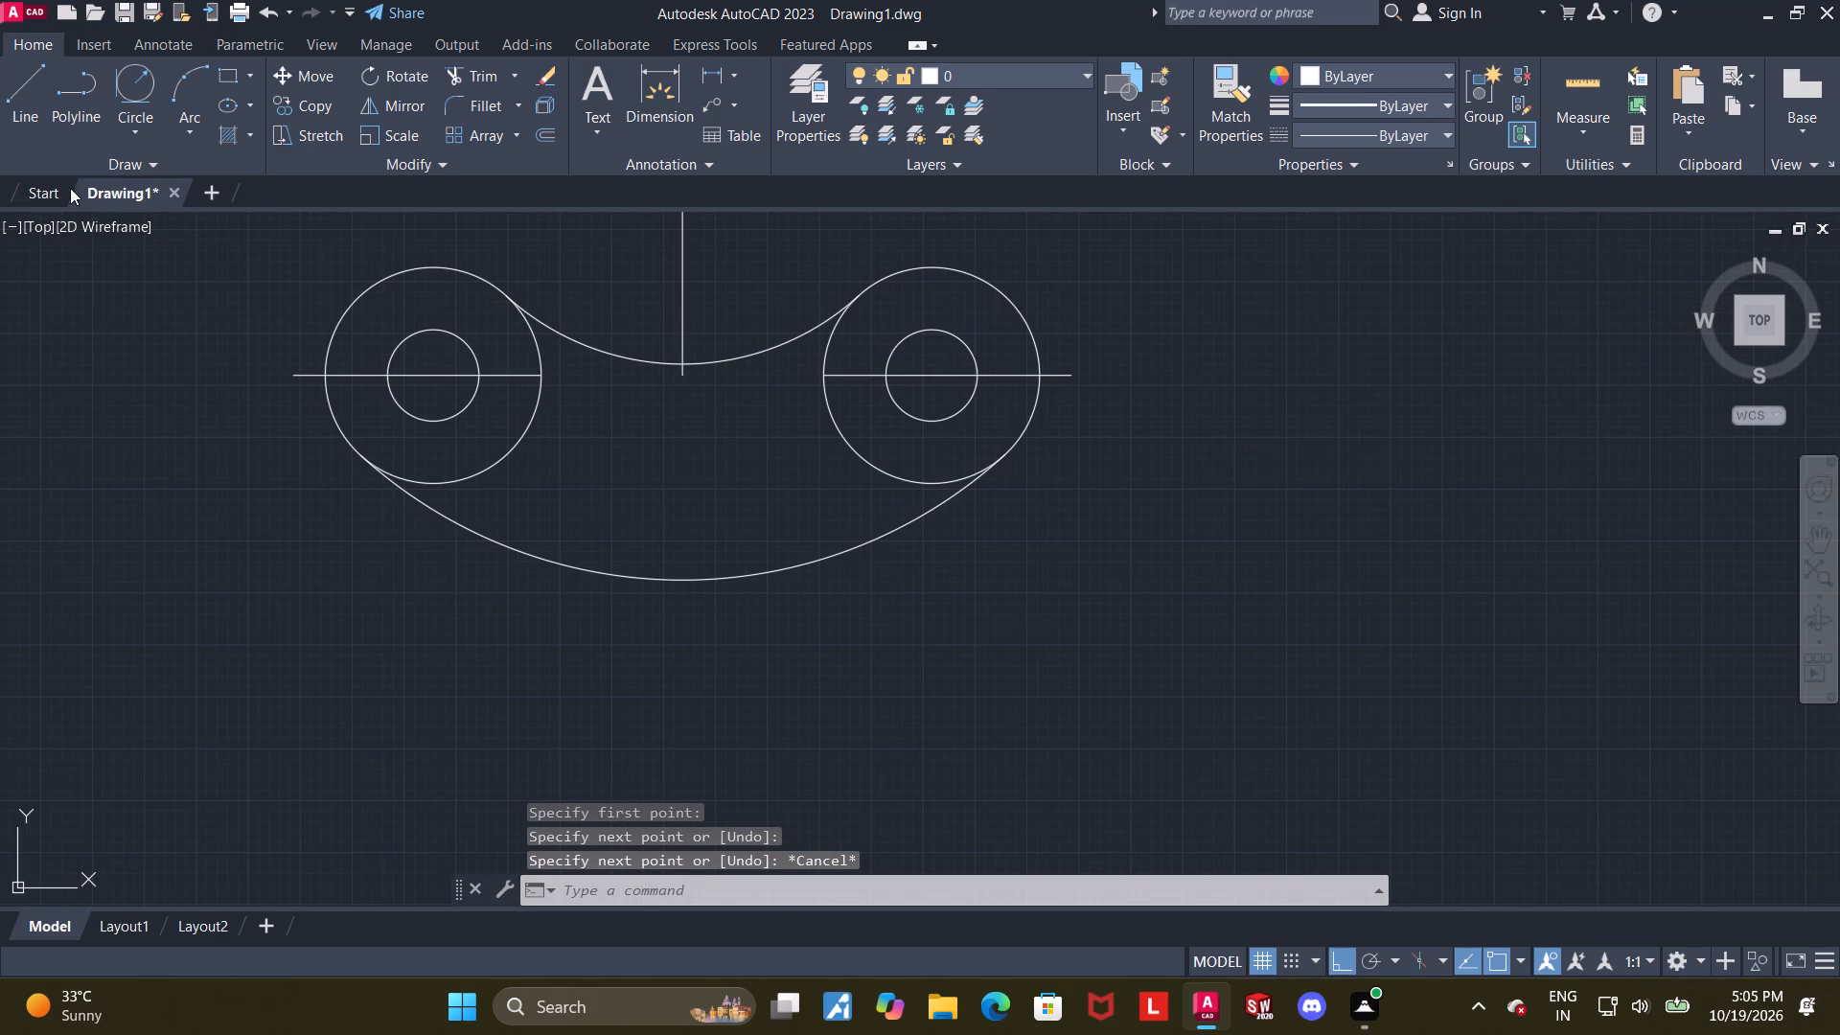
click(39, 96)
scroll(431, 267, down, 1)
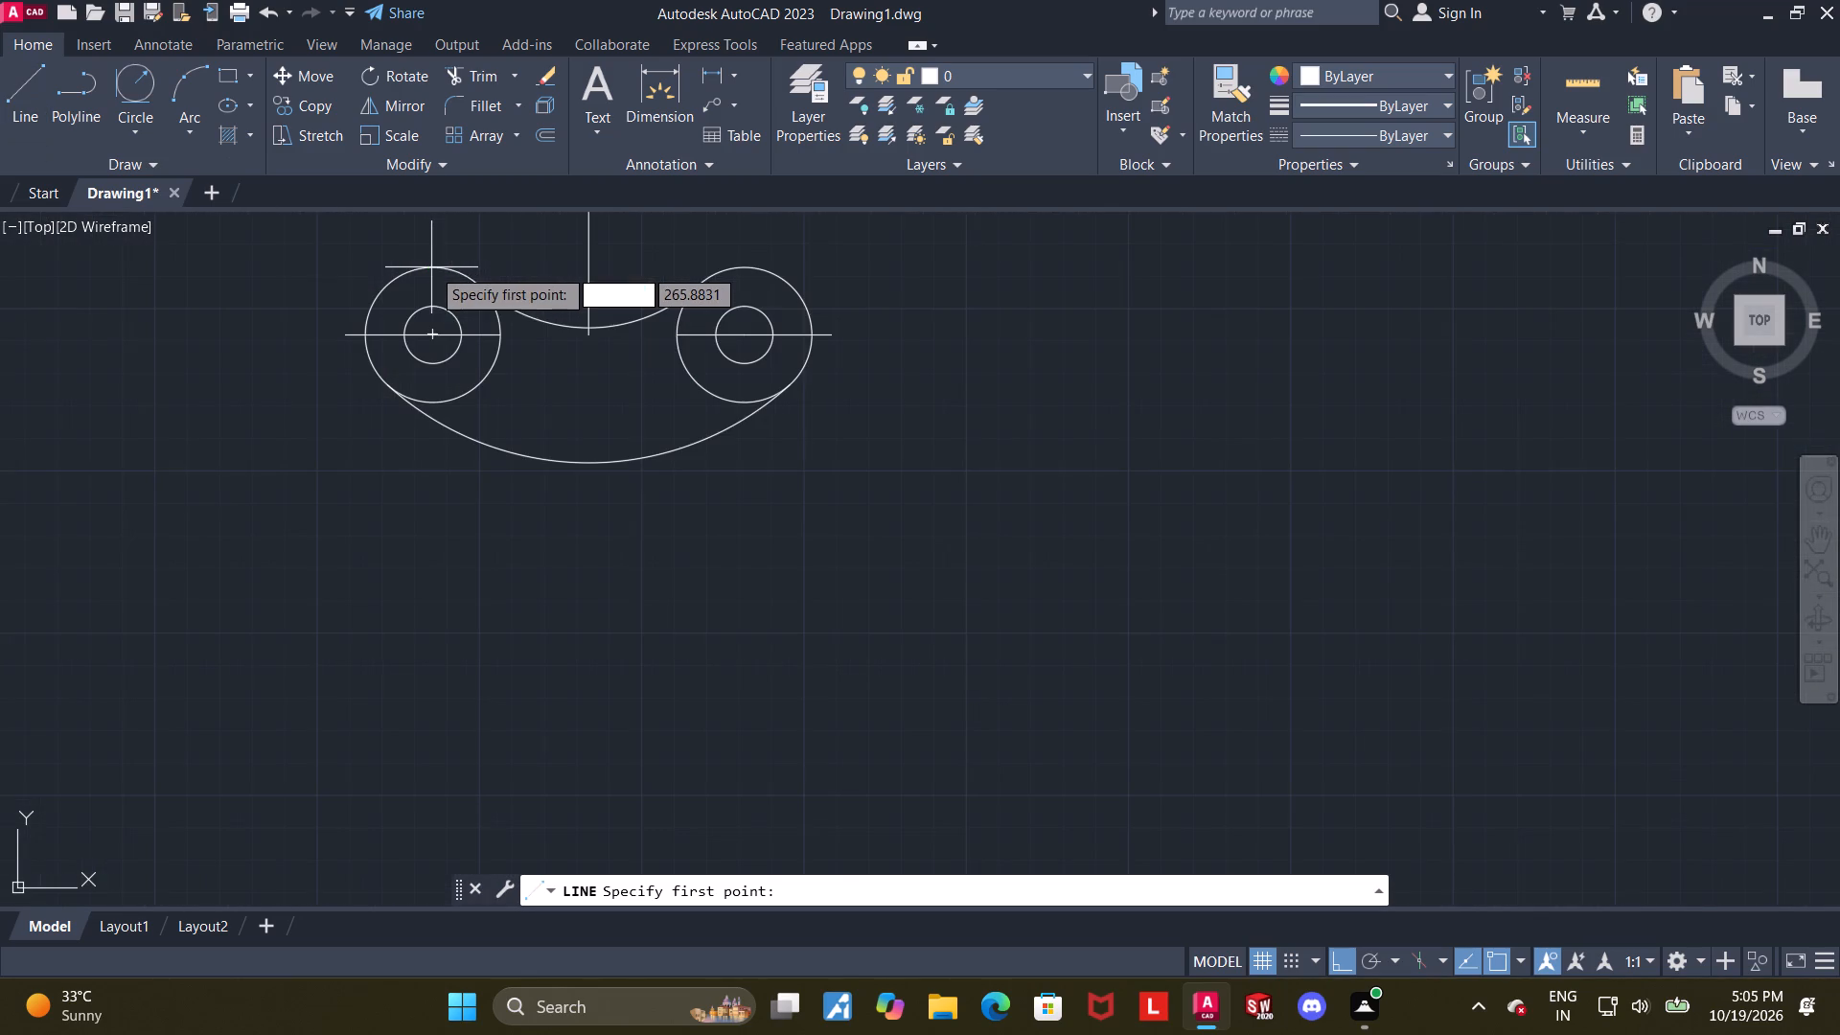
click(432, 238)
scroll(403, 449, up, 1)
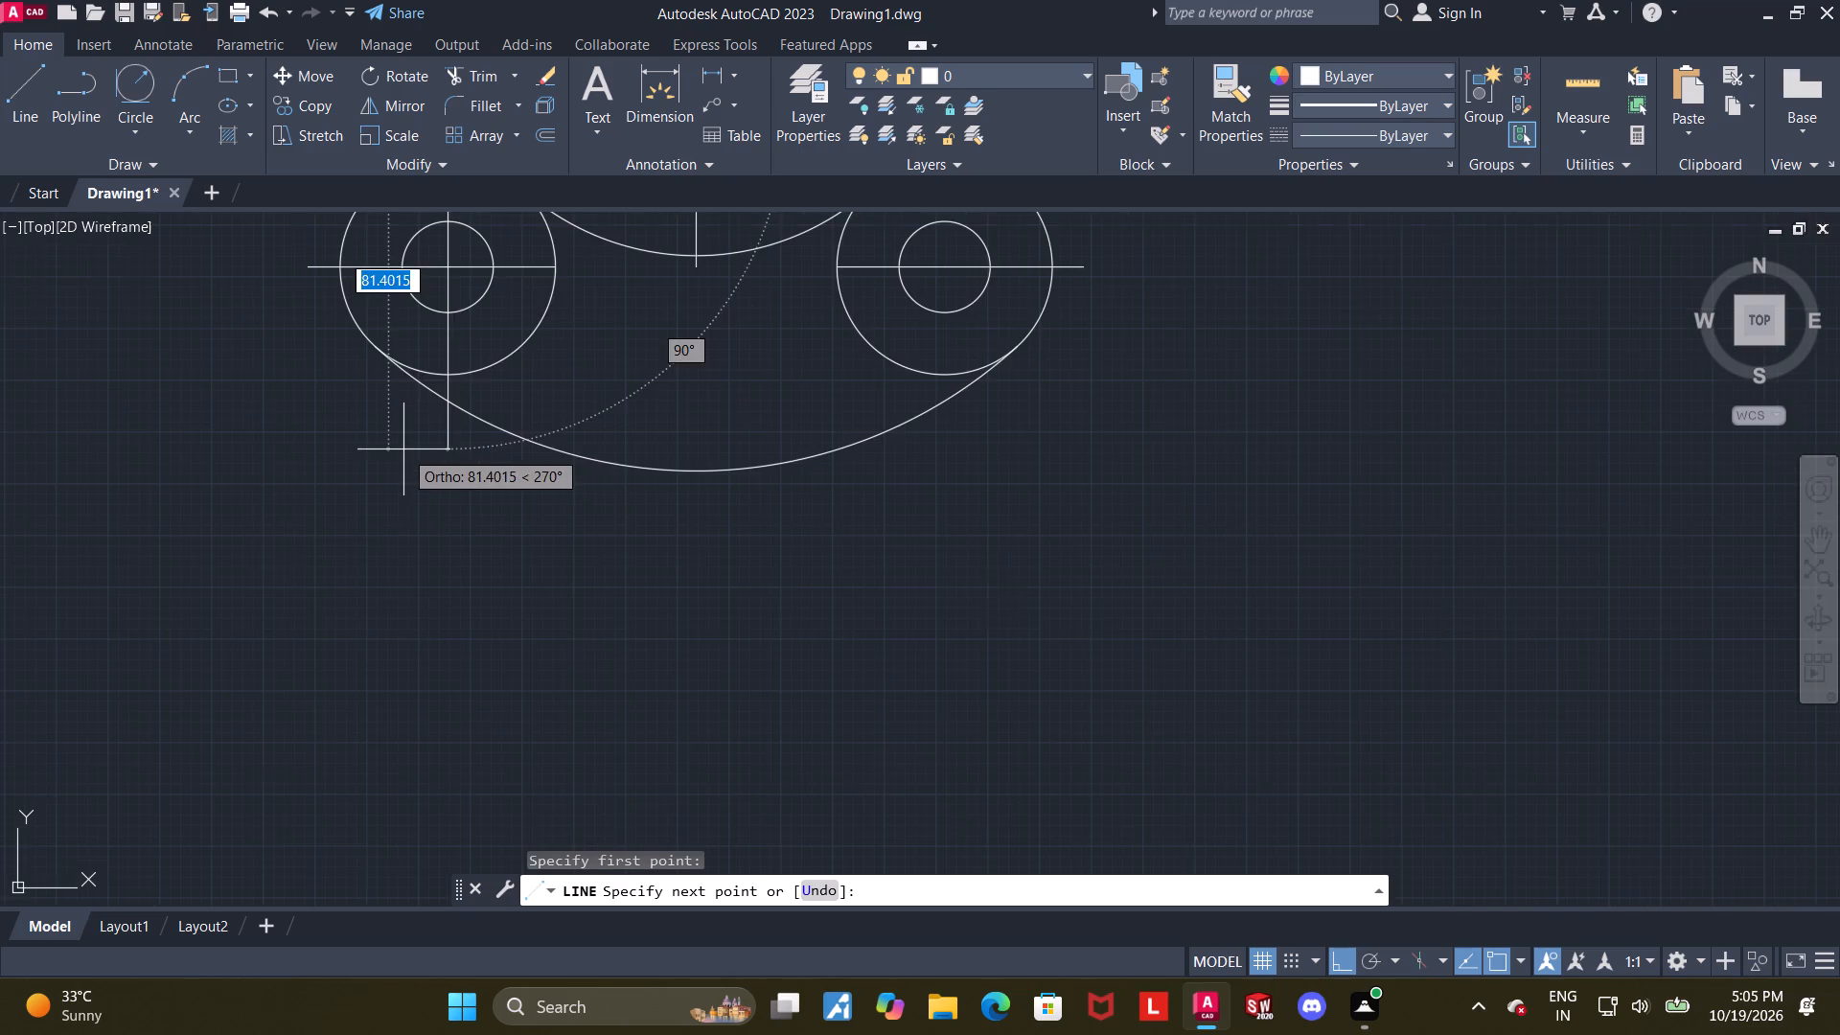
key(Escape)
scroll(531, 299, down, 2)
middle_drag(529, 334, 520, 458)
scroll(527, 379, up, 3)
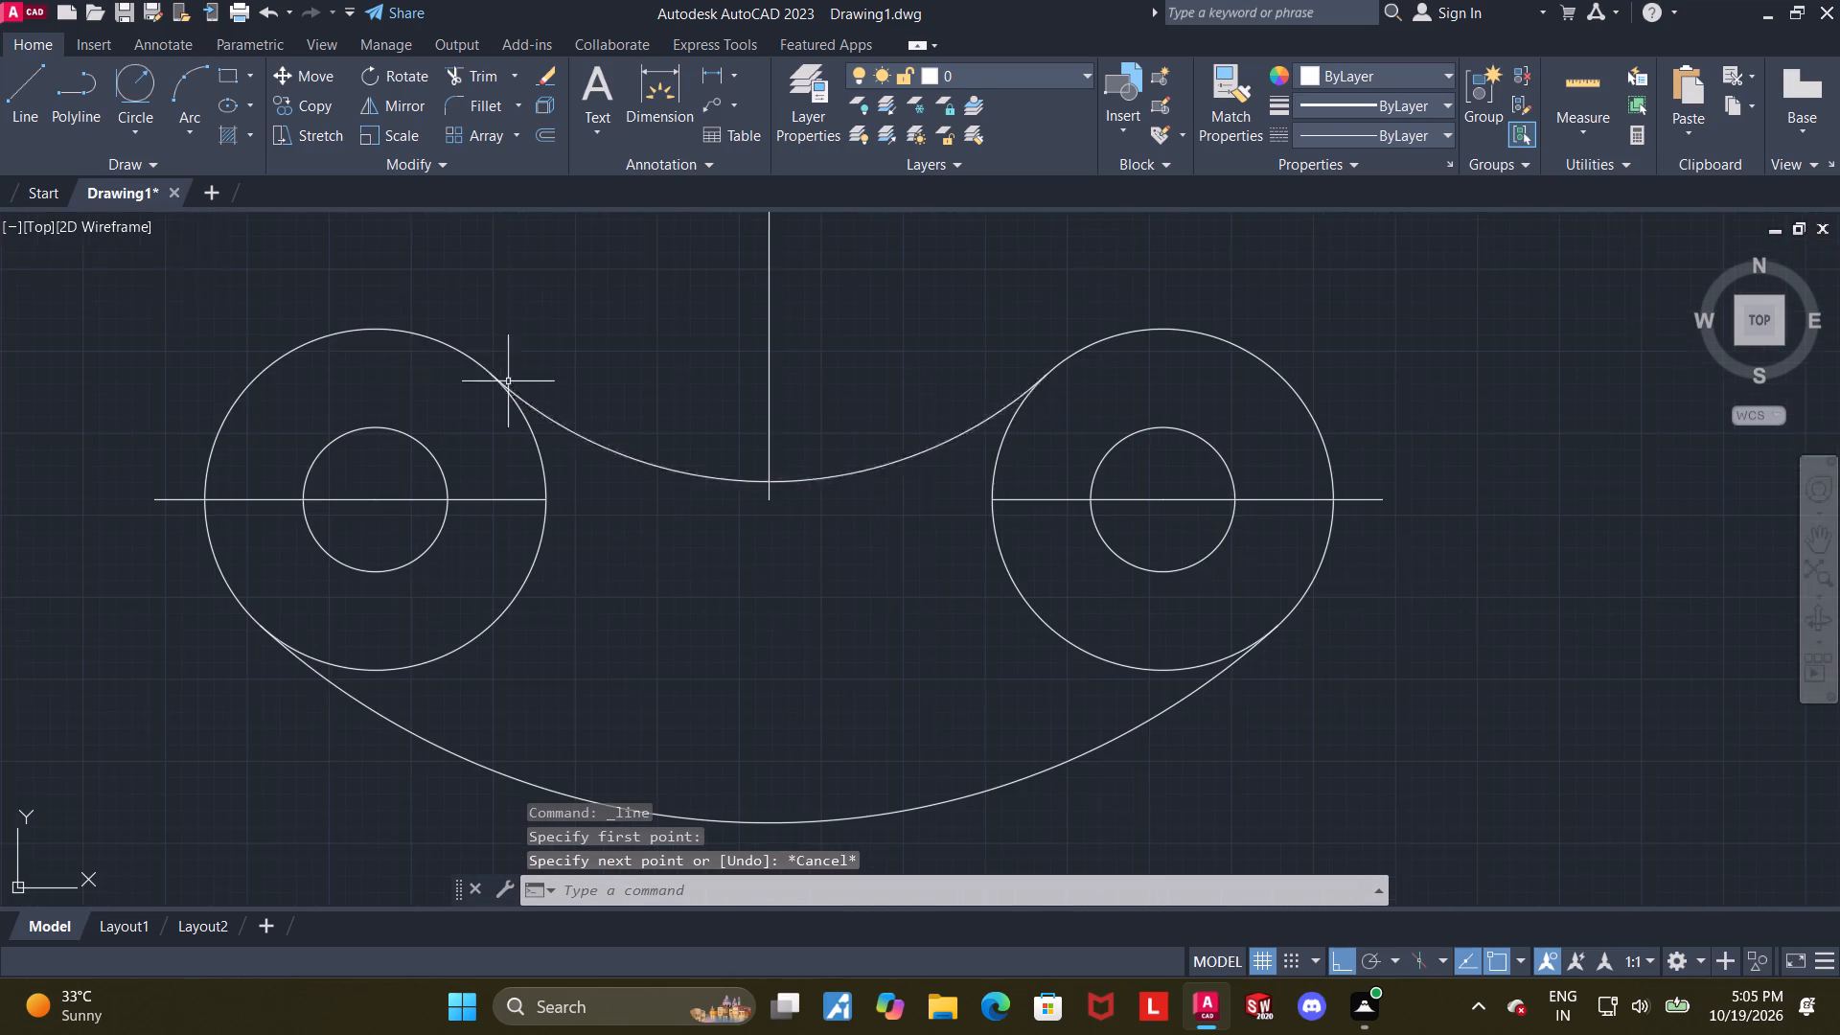
Draw vertical lines through the left and right concentric circles, from each outer circle's bottom to just above it, about 57 and 58 long.
click(14, 85)
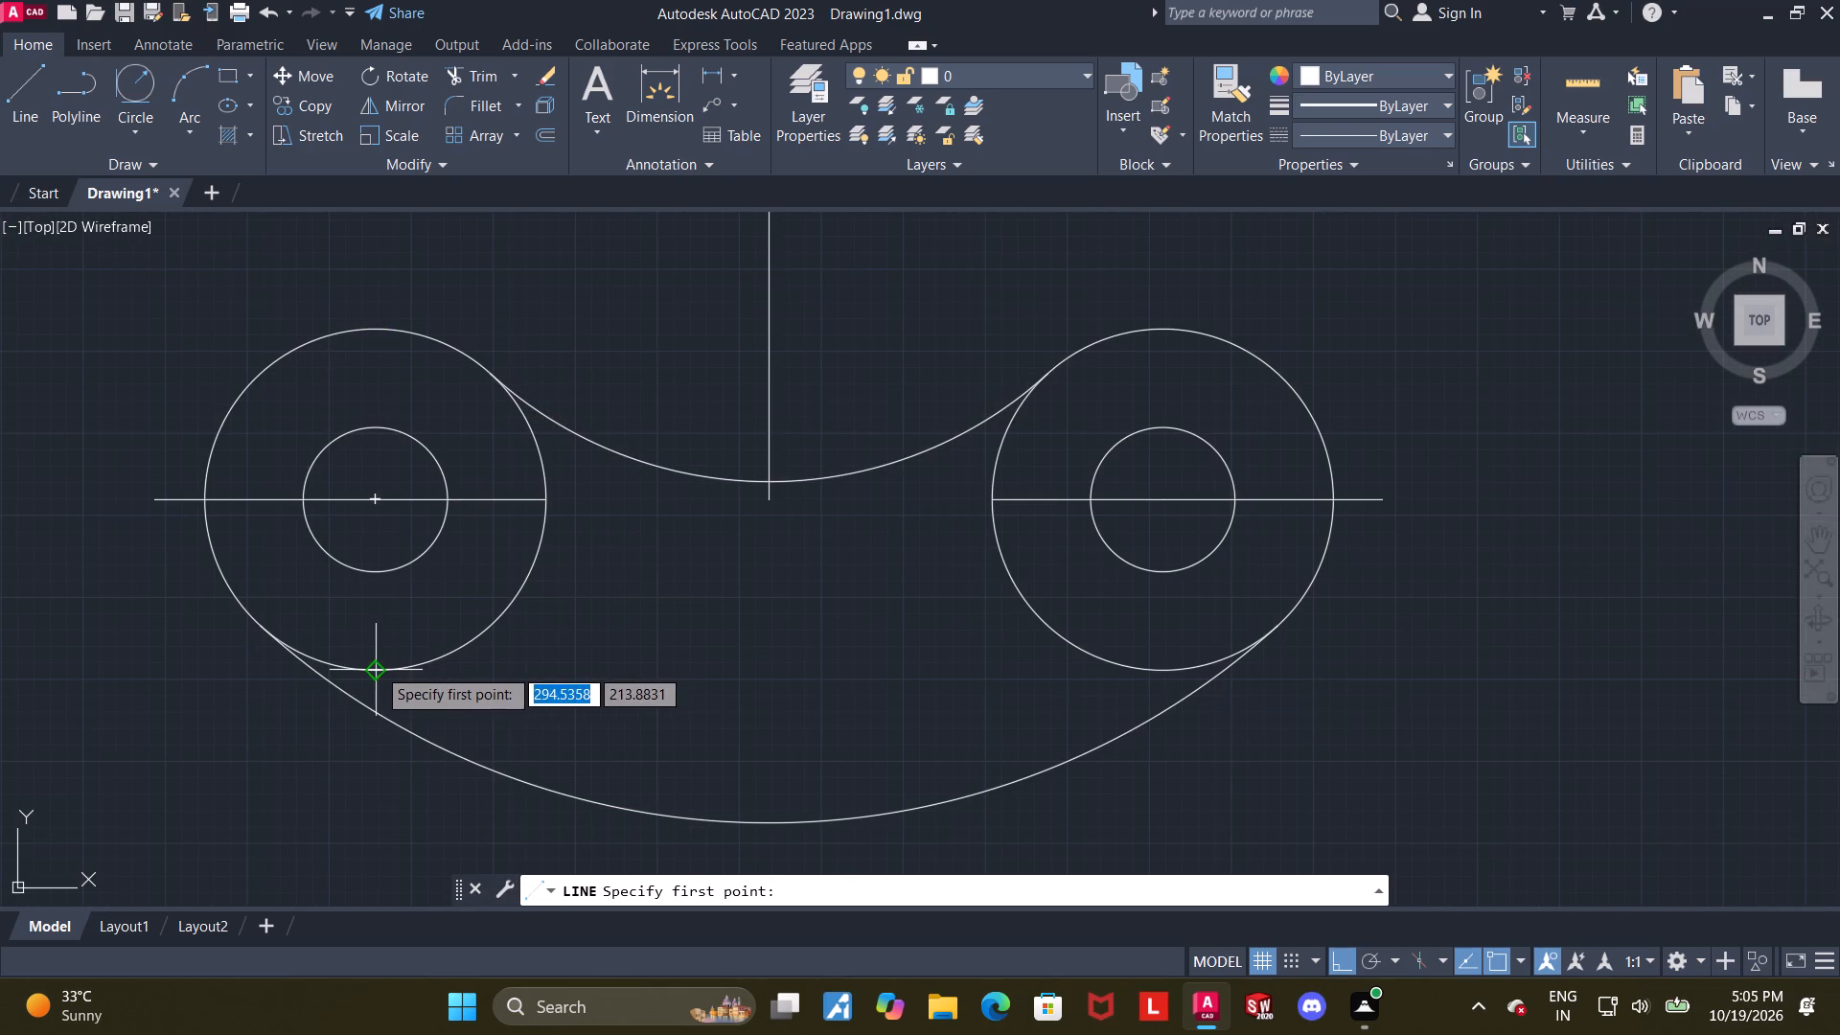
click(377, 667)
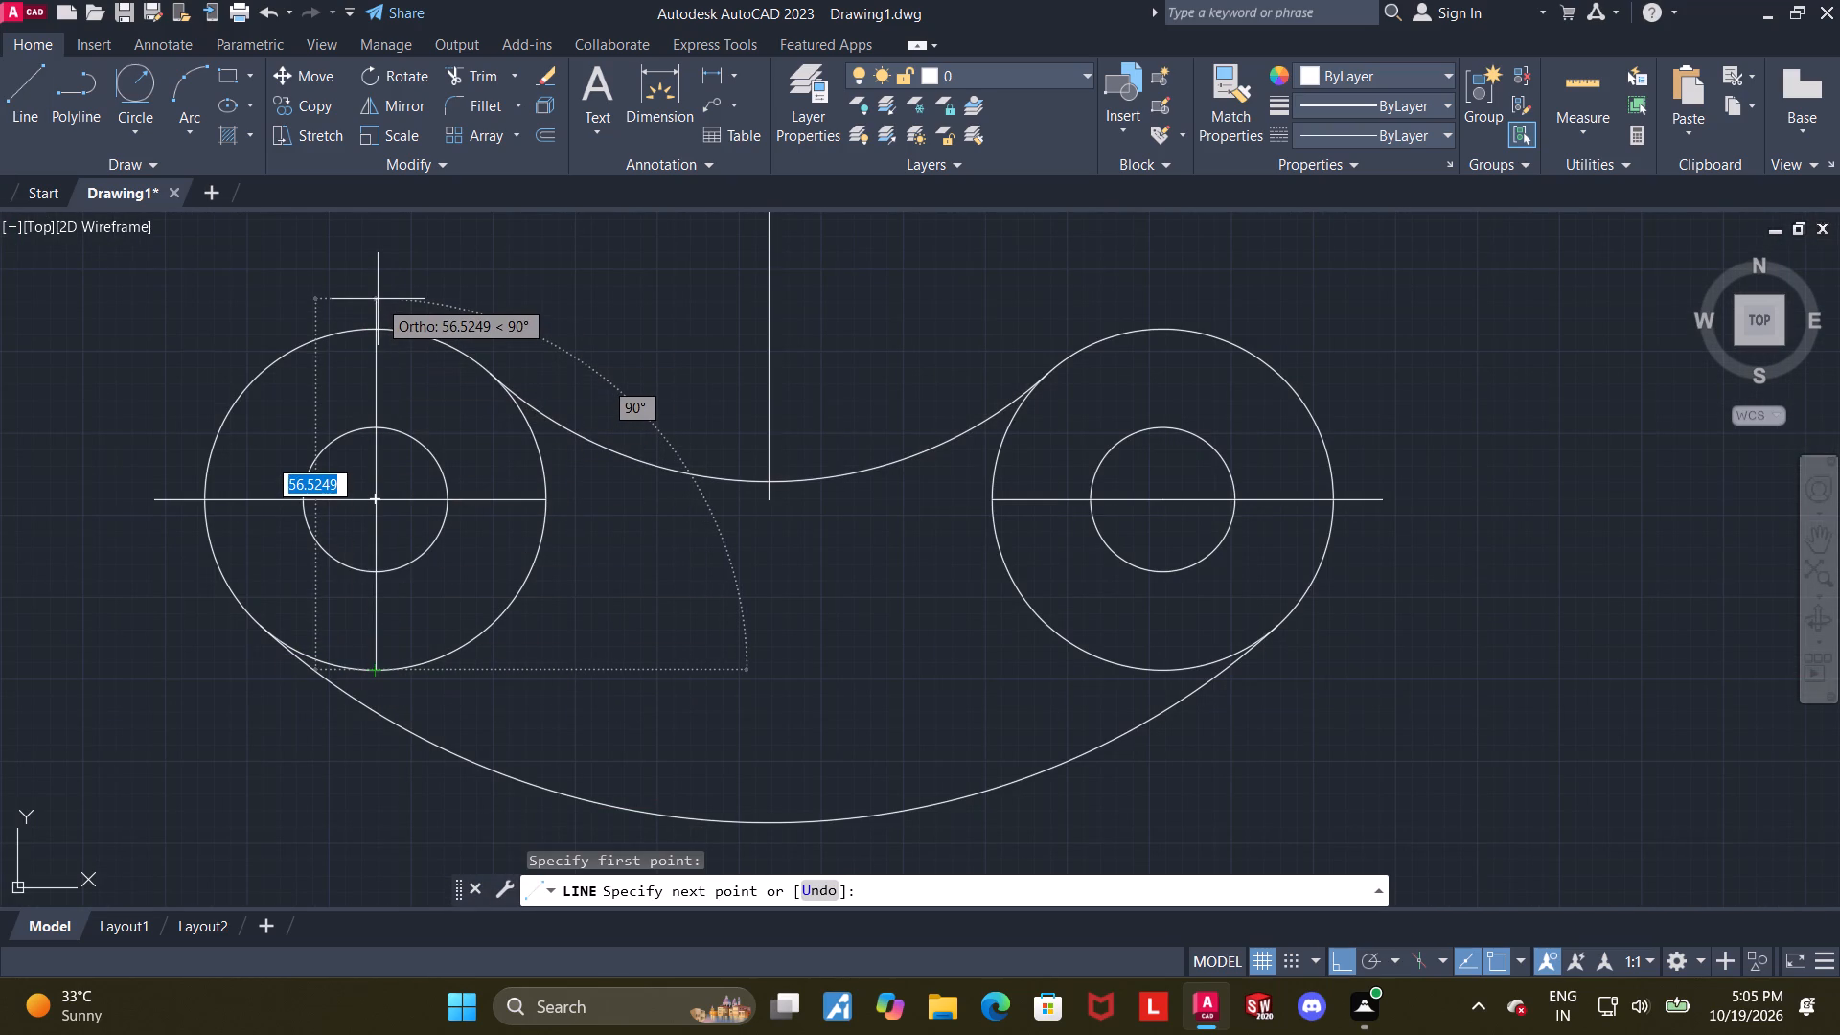
click(378, 299)
key(Escape)
click(17, 89)
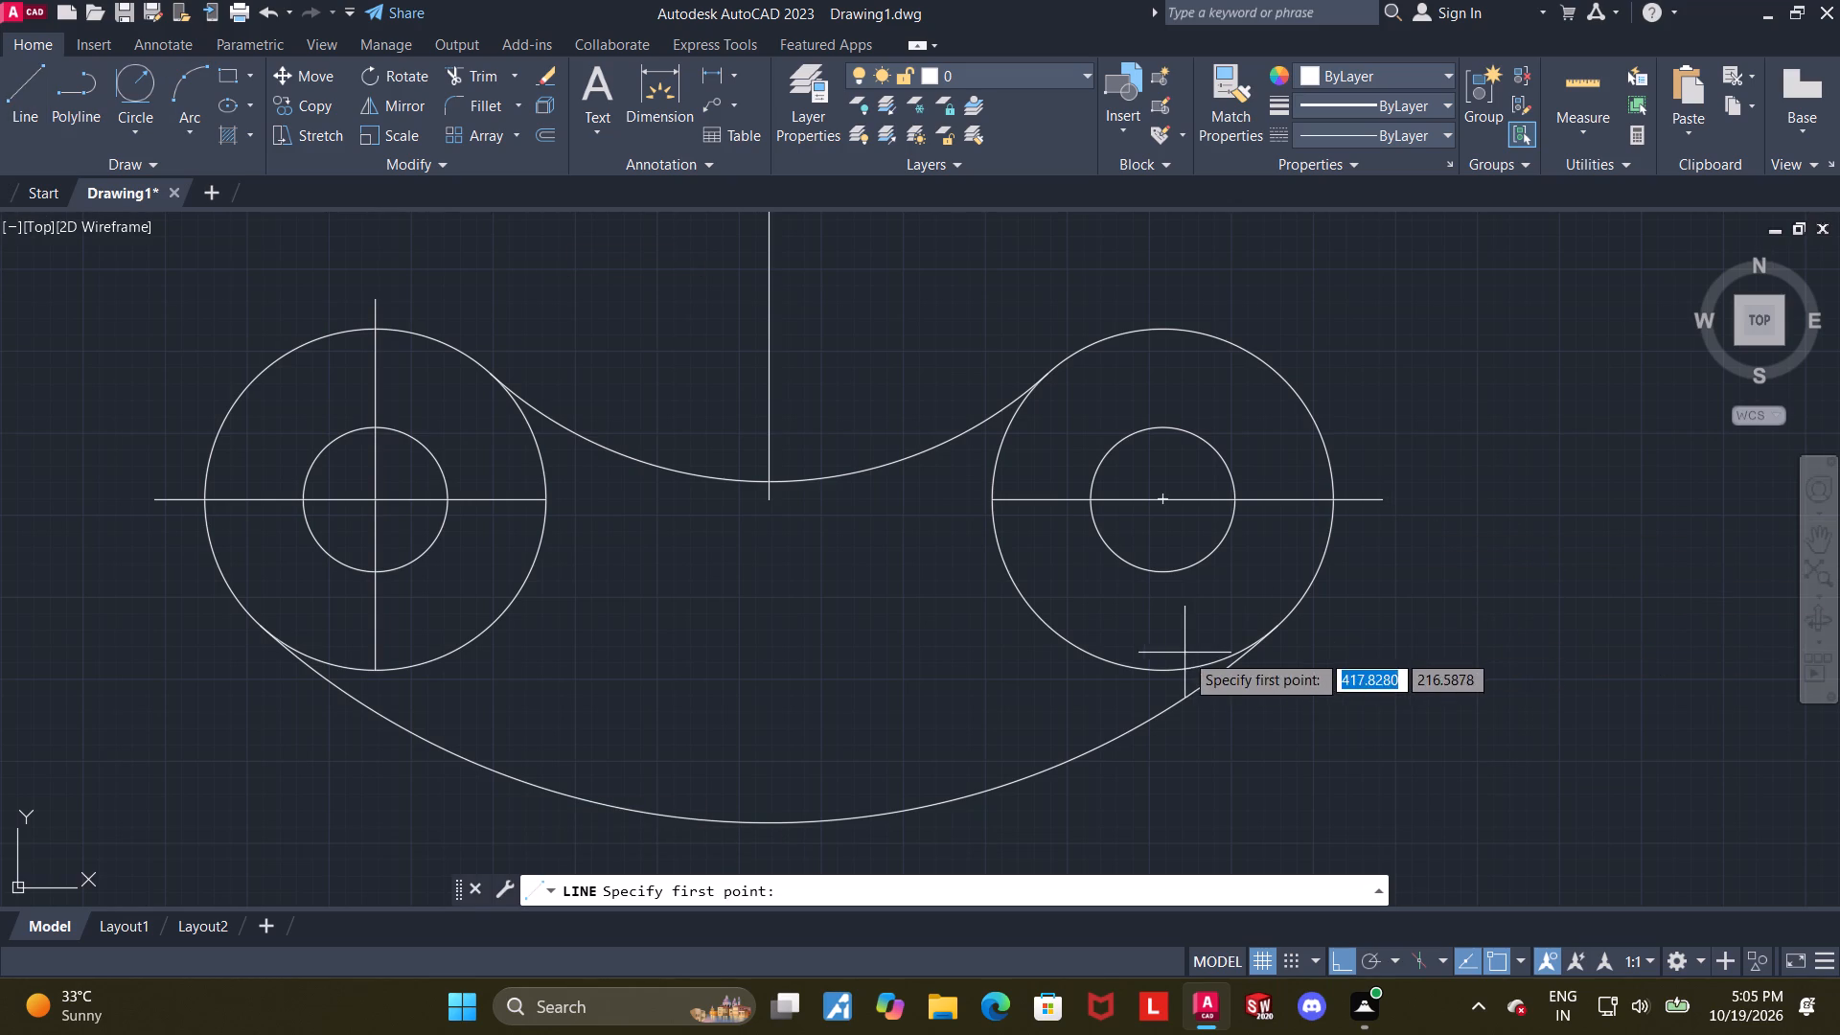
click(1164, 669)
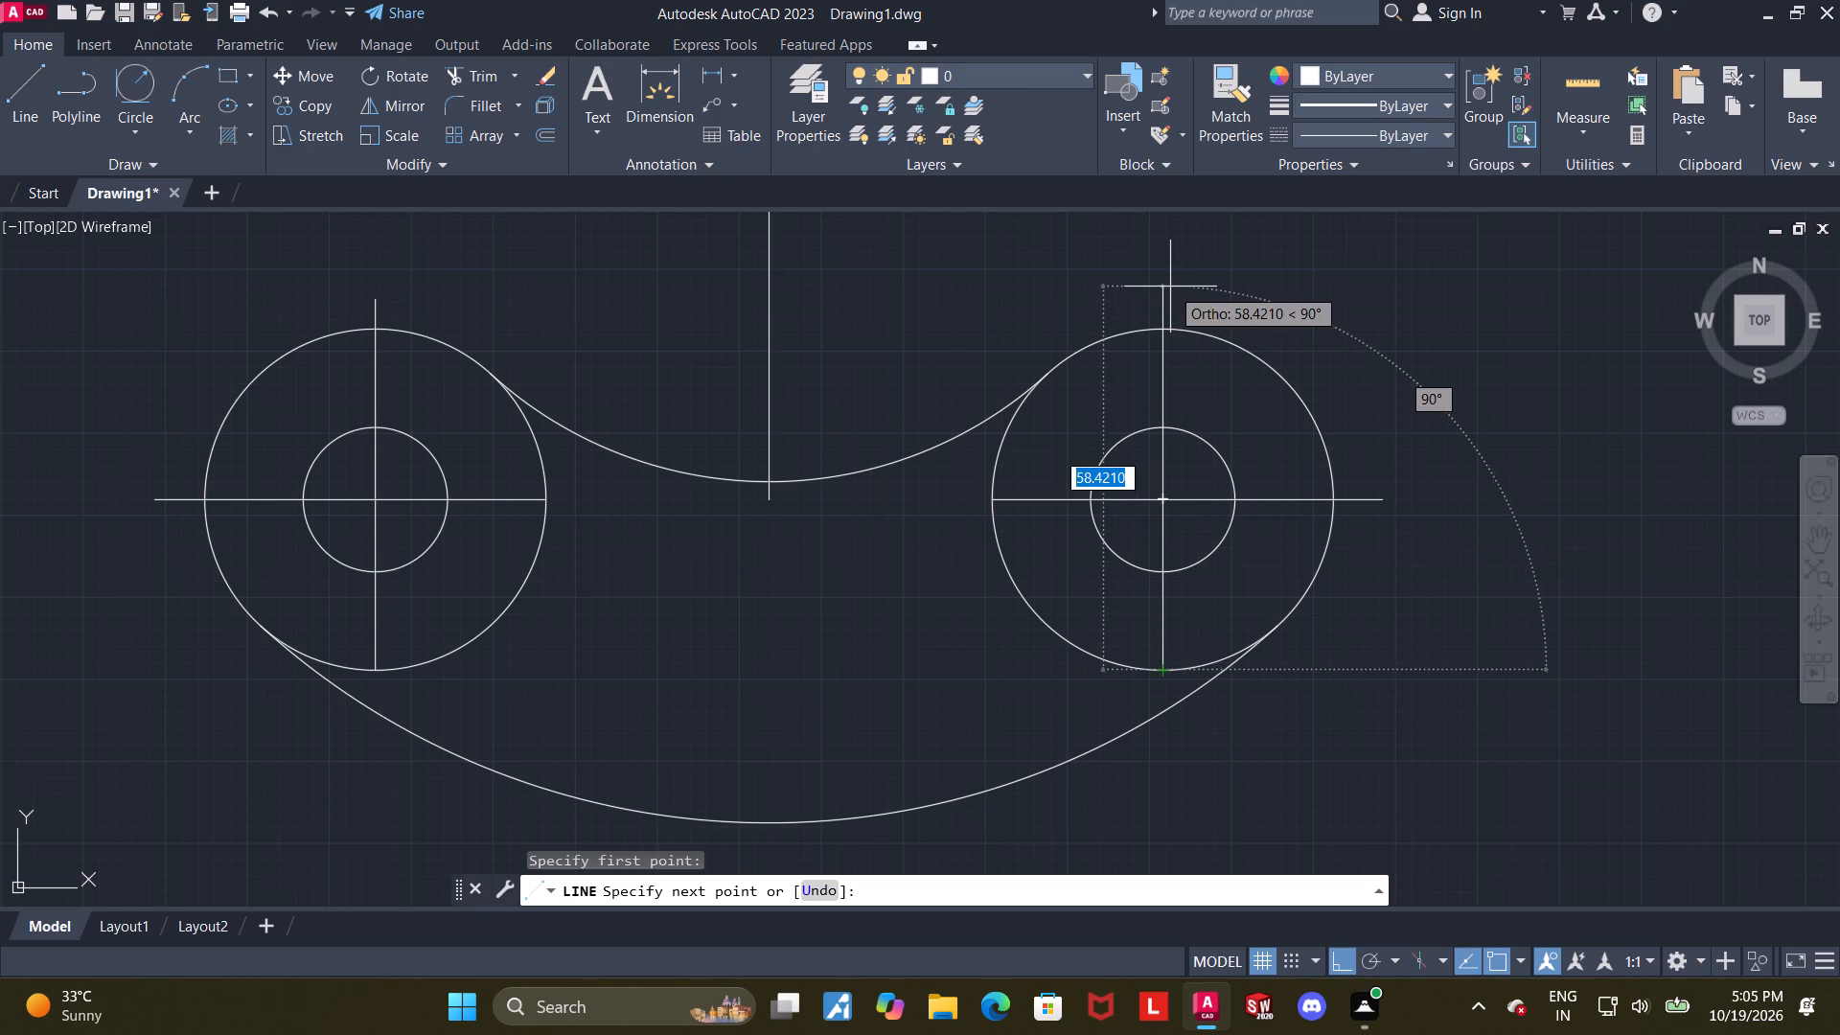
click(1170, 287)
key(Escape)
Join the horizontal and vertical lines crossing at the right concentric circles' centre.
click(1182, 528)
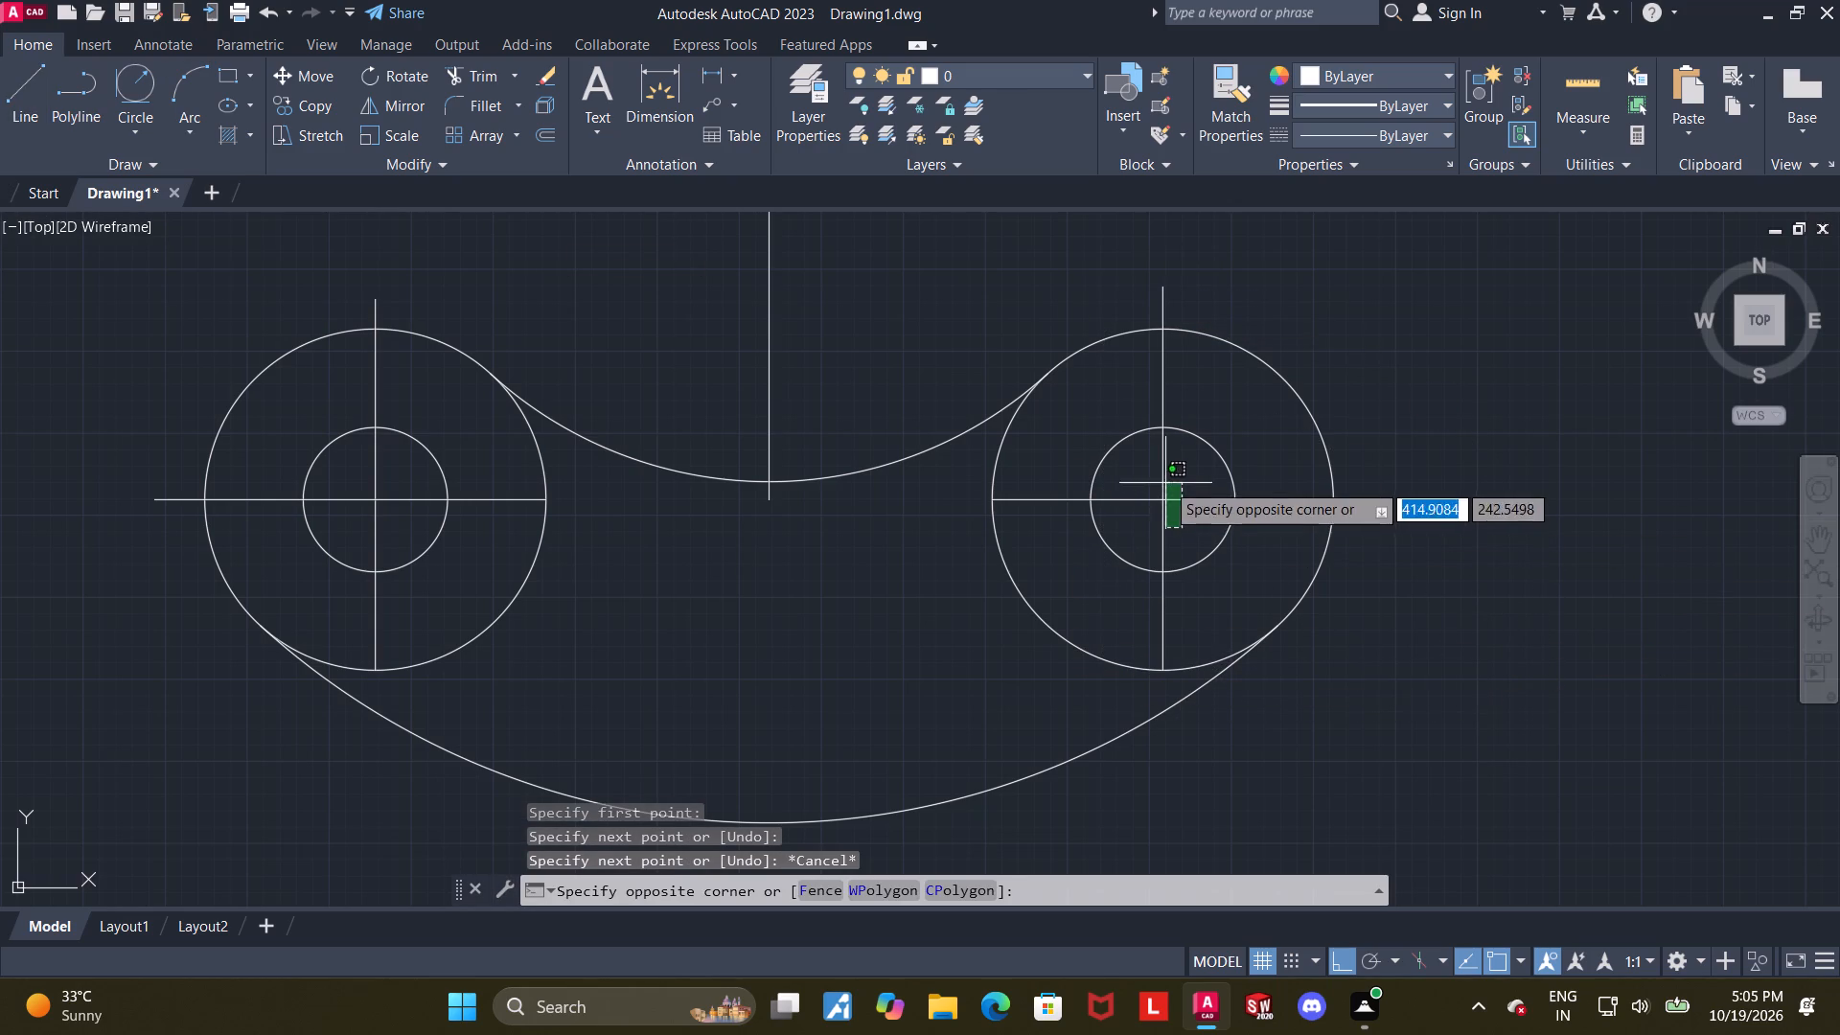
click(1163, 480)
key(Escape)
click(1182, 517)
click(1151, 481)
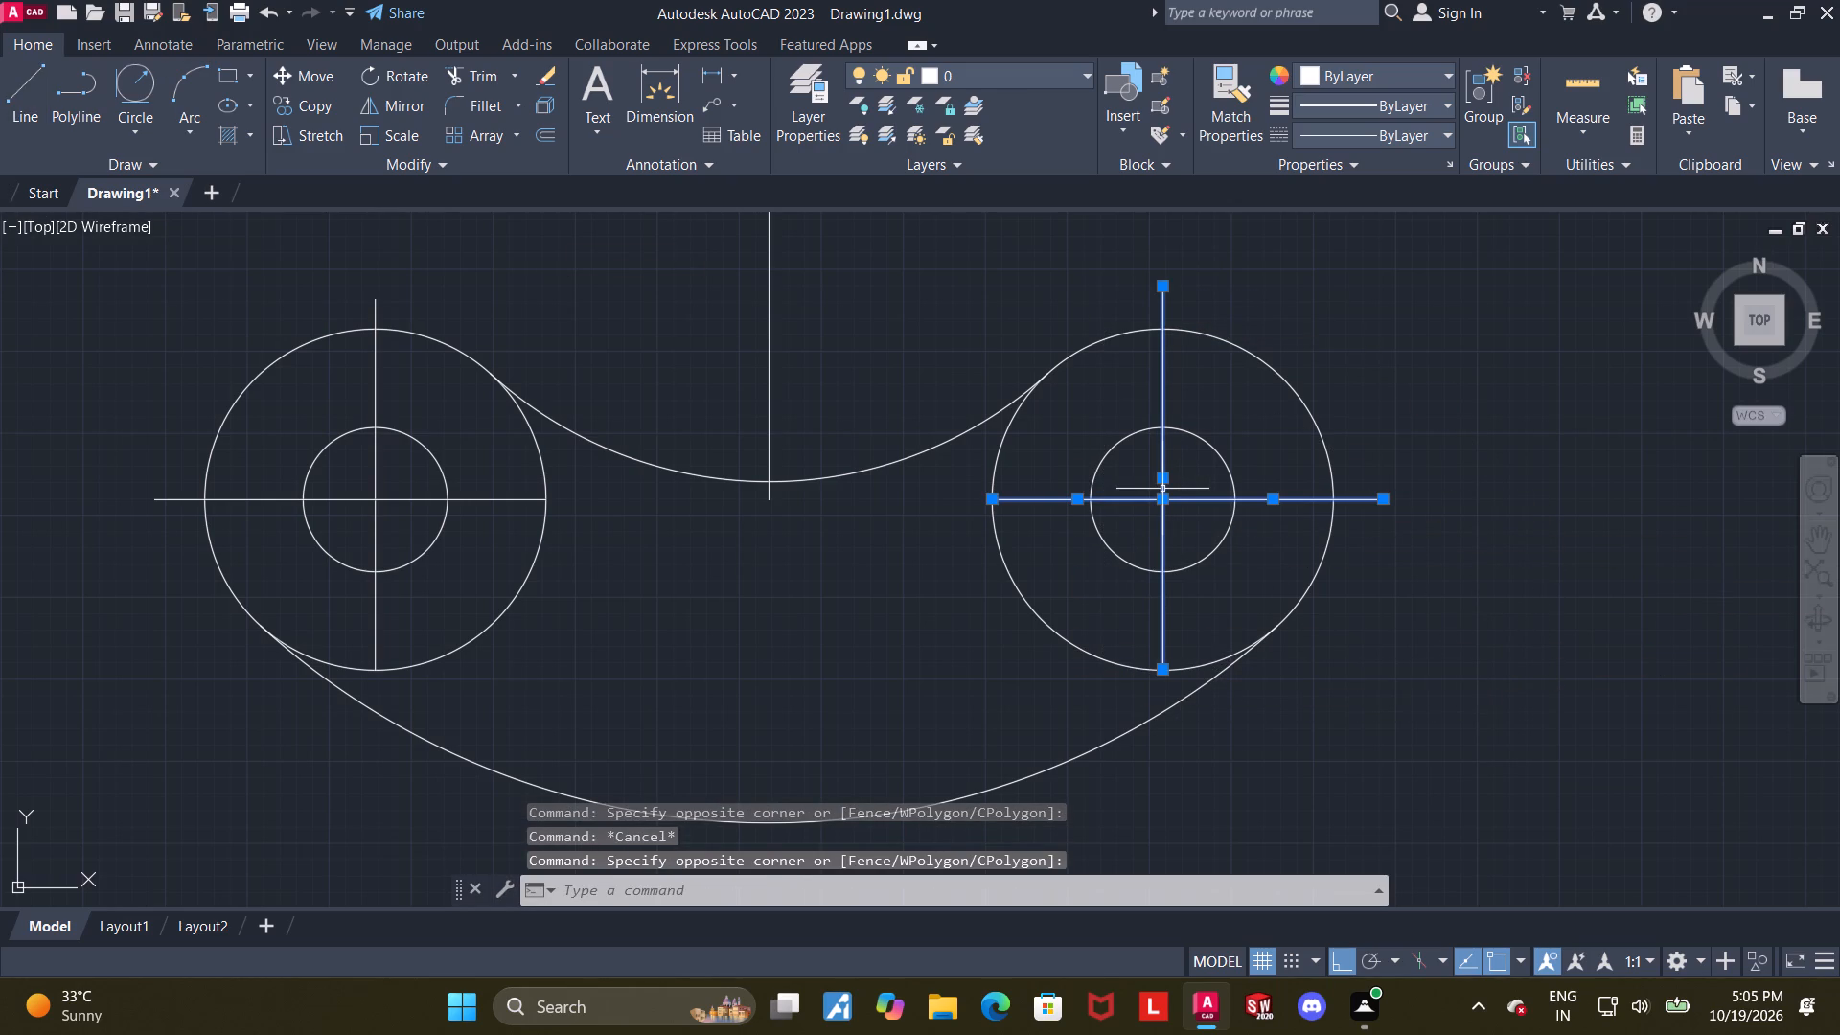
key(j)
key(Return)
key(Escape)
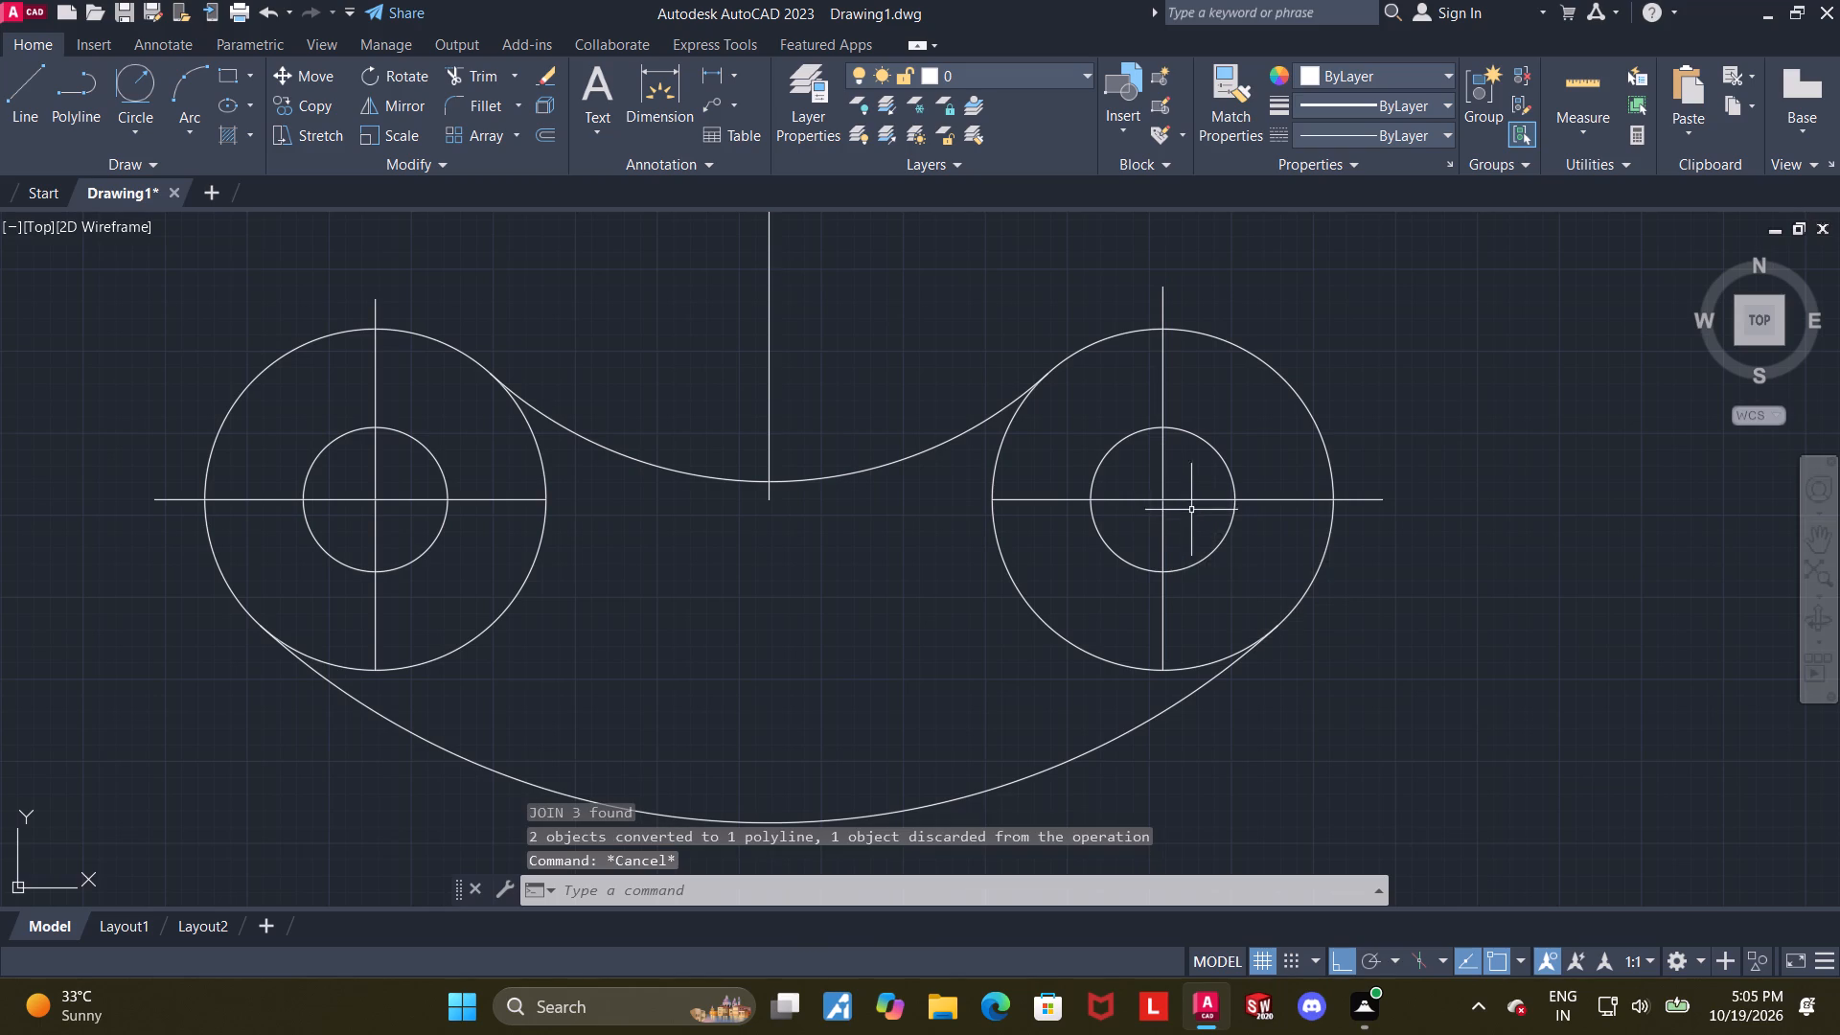
Load the ACAD_ISO04W100 long-dash dot linetype into the drawing.
click(1193, 530)
click(1143, 492)
click(1378, 127)
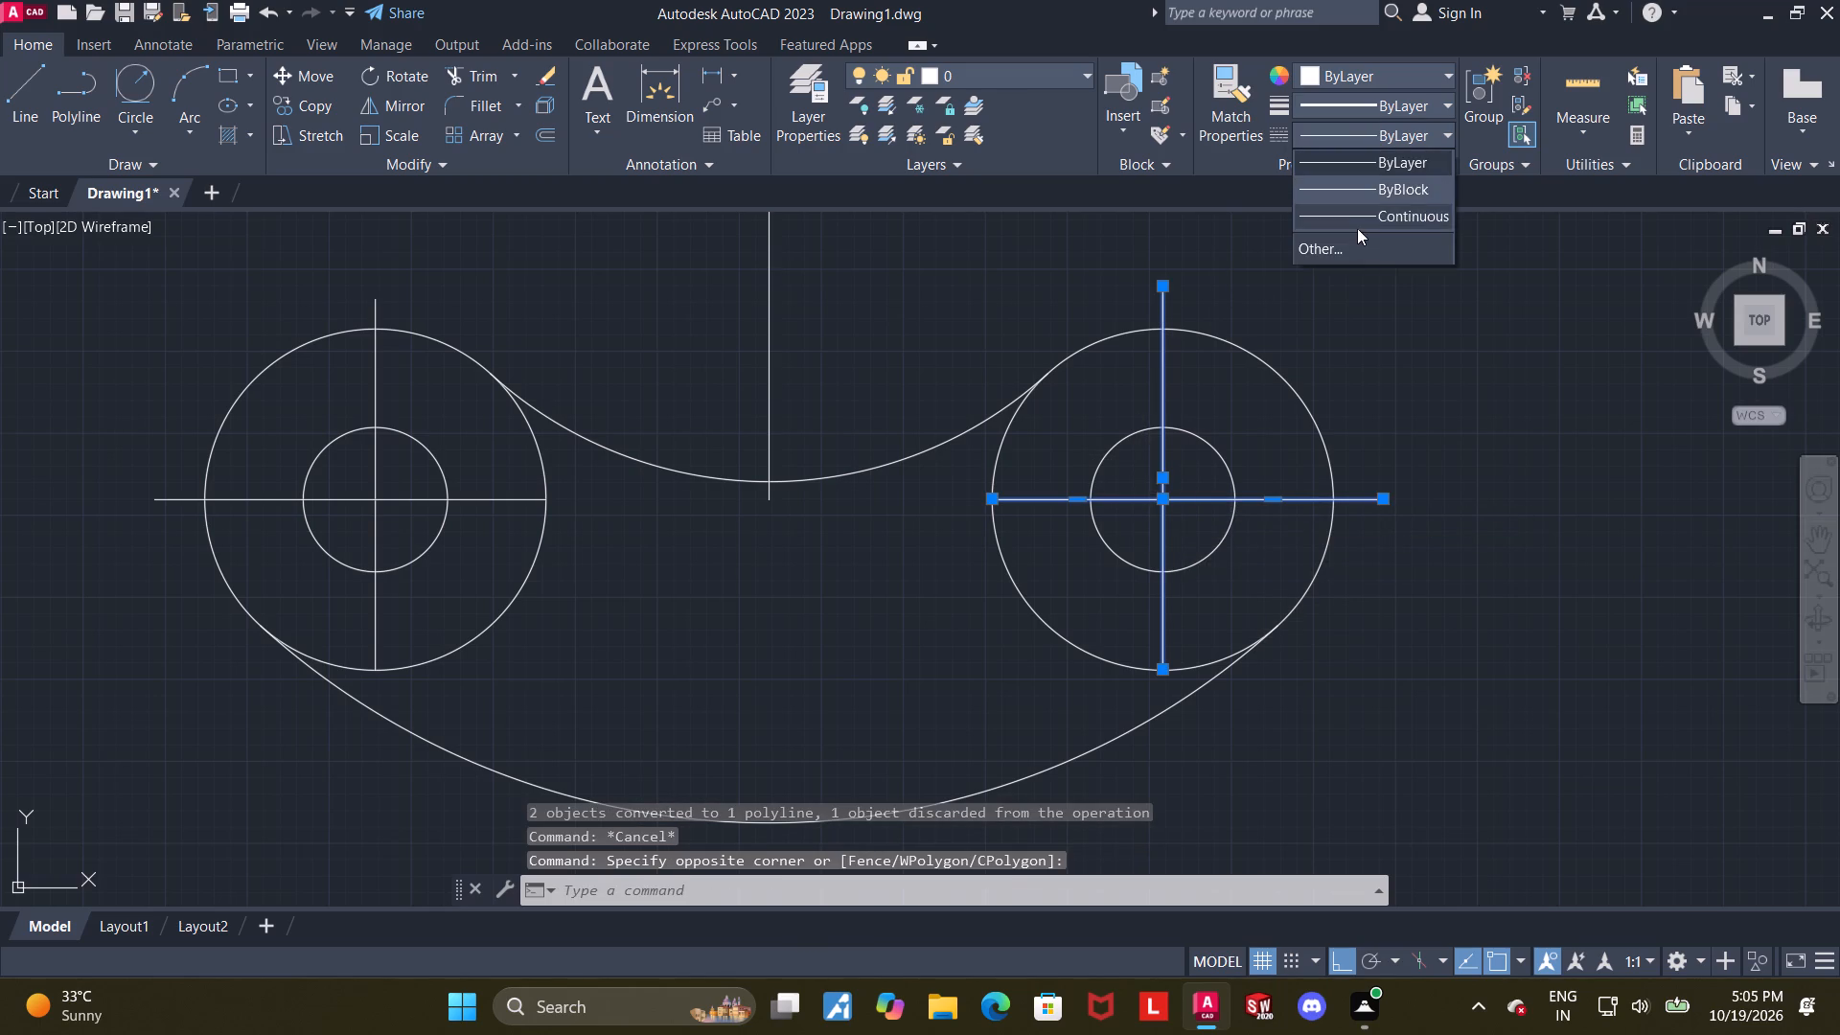
click(1357, 241)
click(1115, 298)
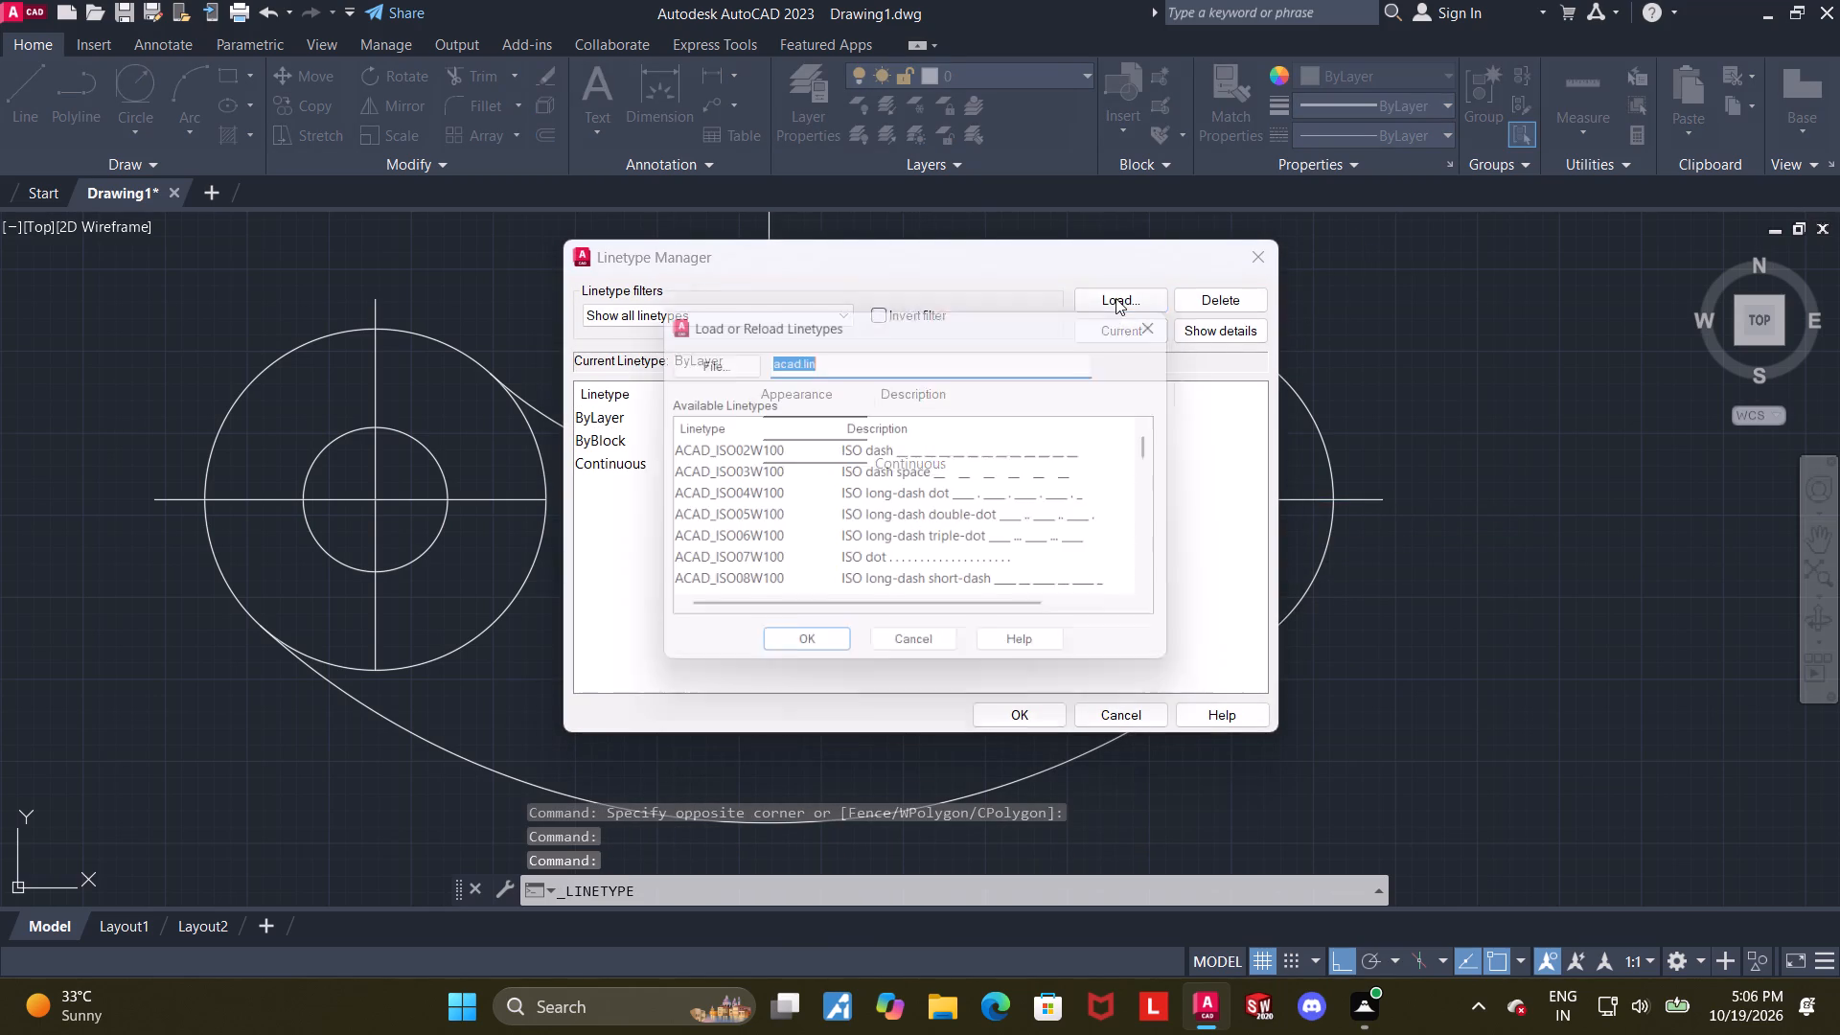
double_click(1010, 493)
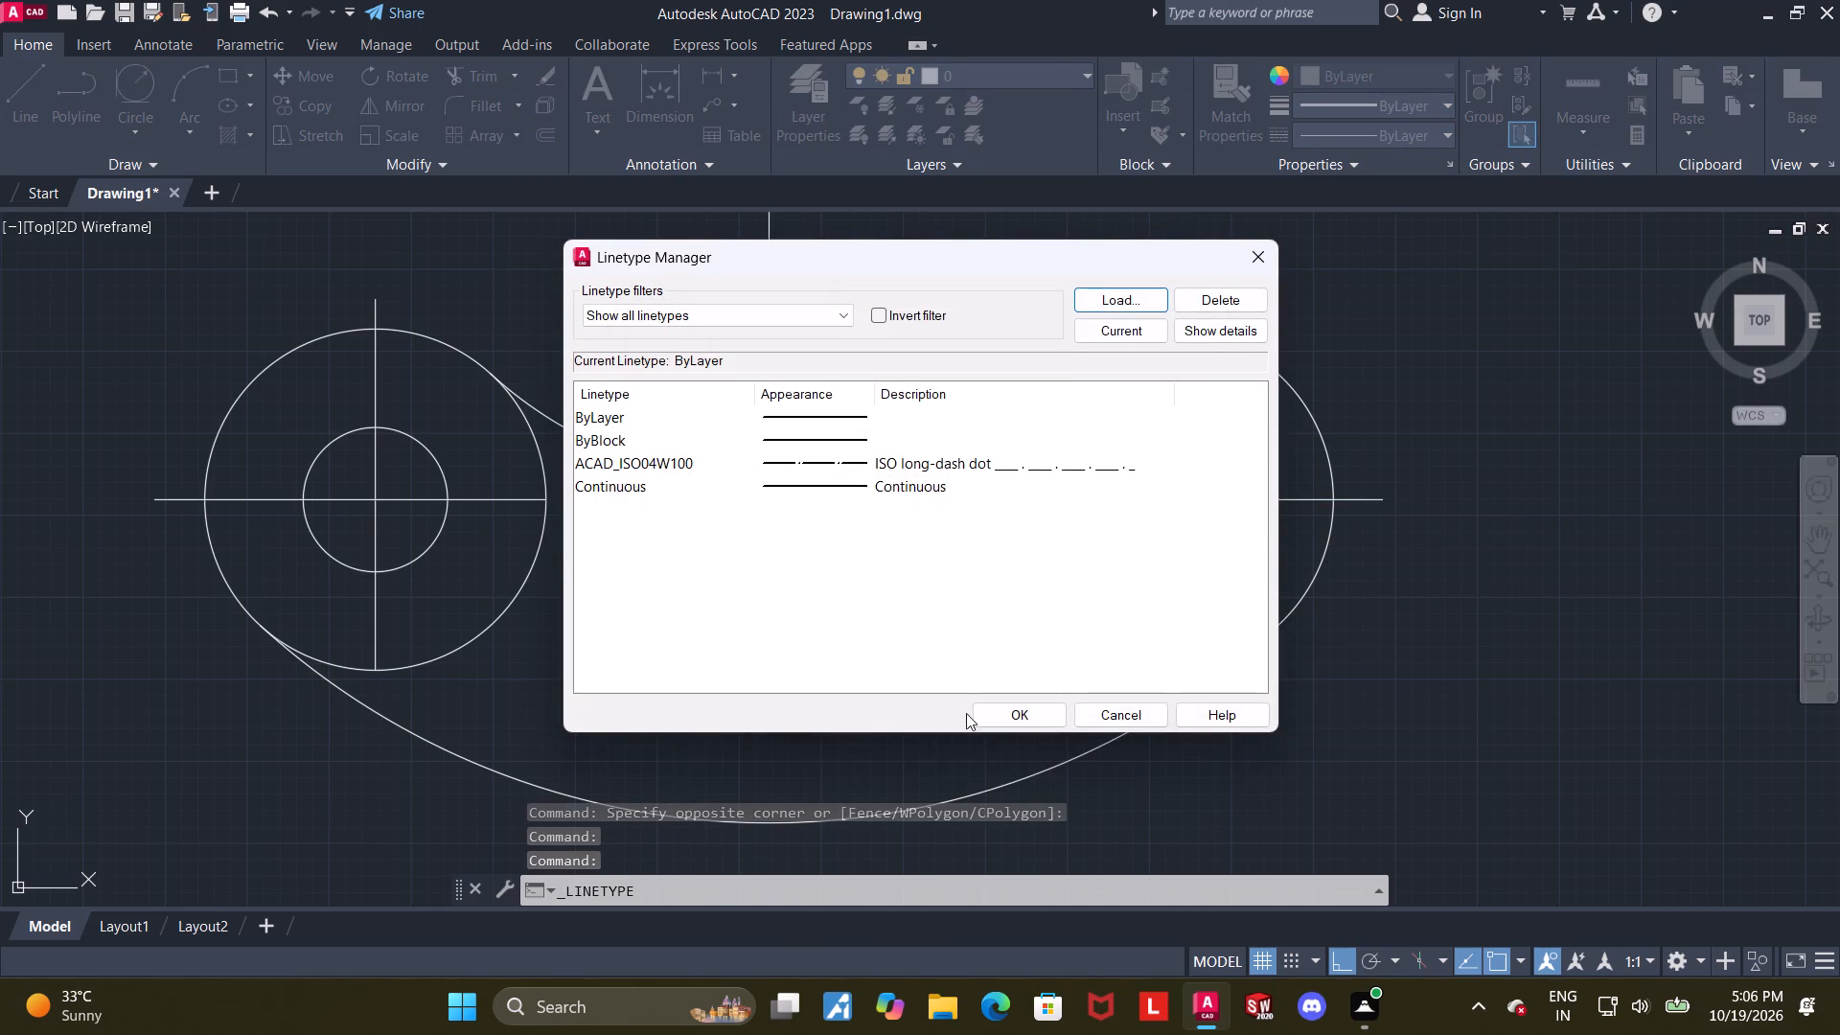
click(1002, 715)
Give the right circles' crossing centre lines the ACAD_ISO04W100 linetype and the colour cyan.
click(1176, 539)
click(1135, 497)
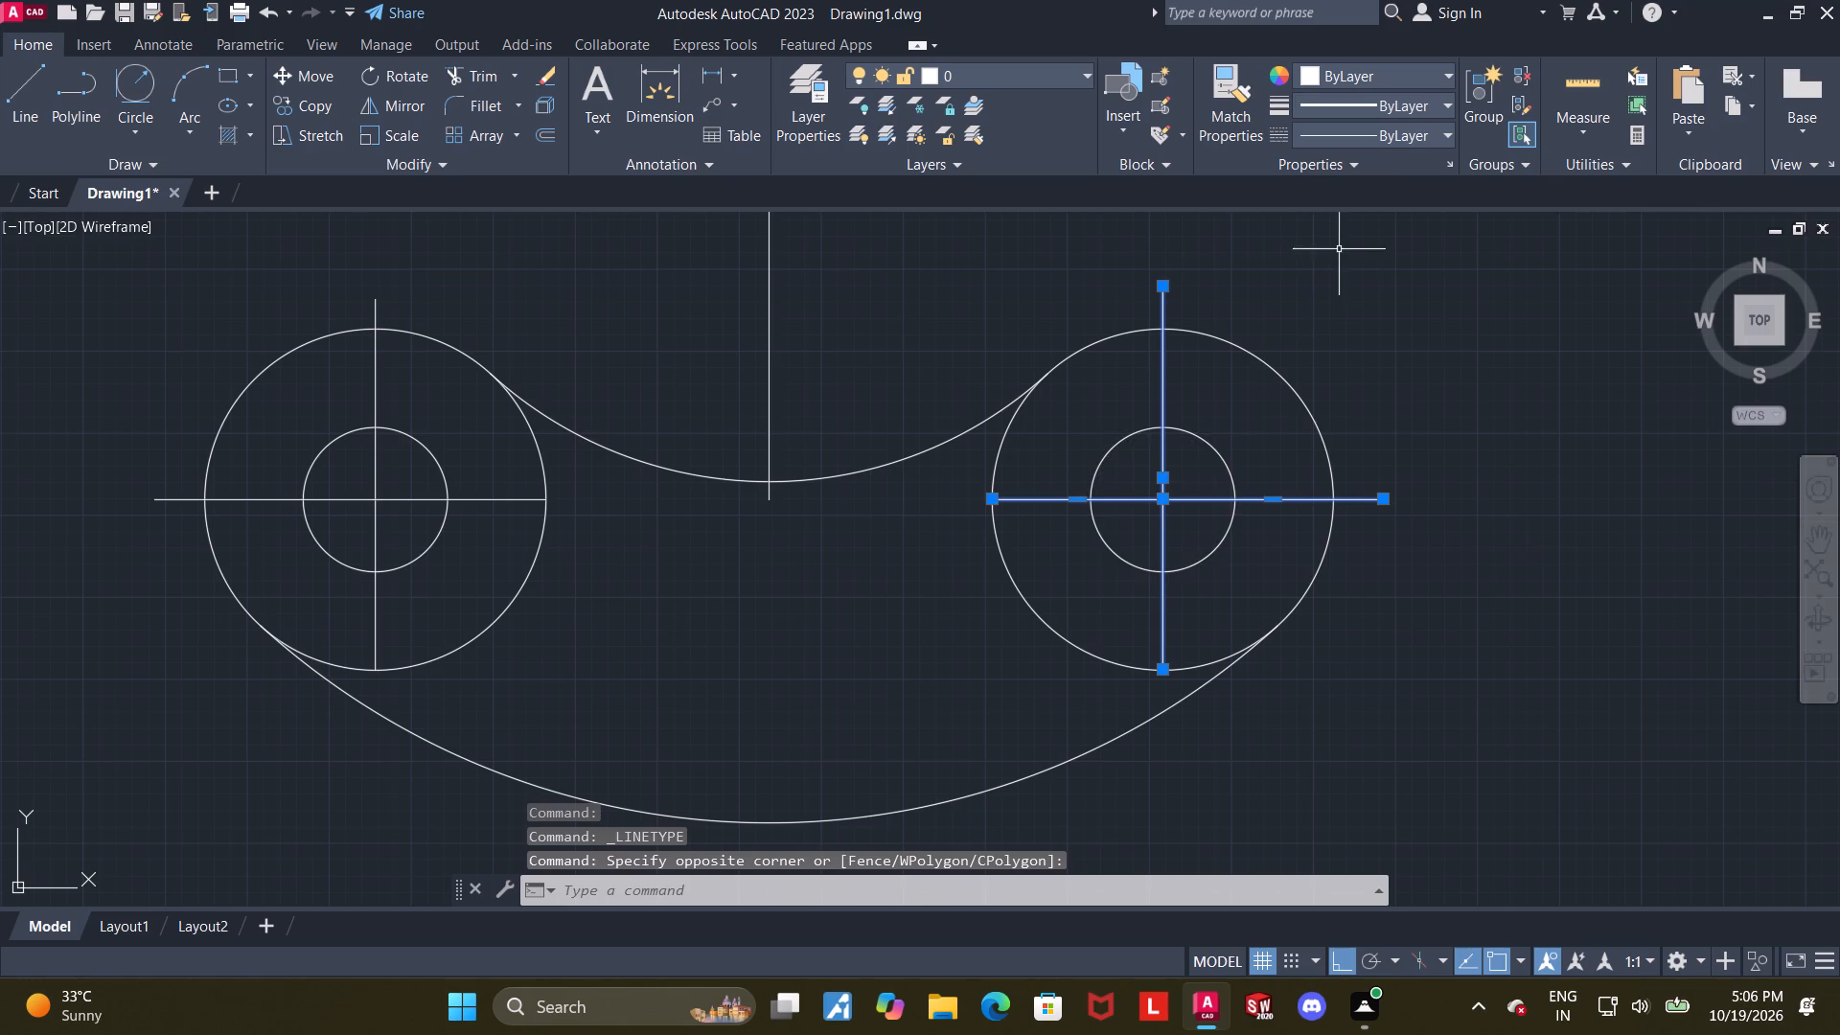
click(1366, 130)
click(1374, 210)
click(1404, 74)
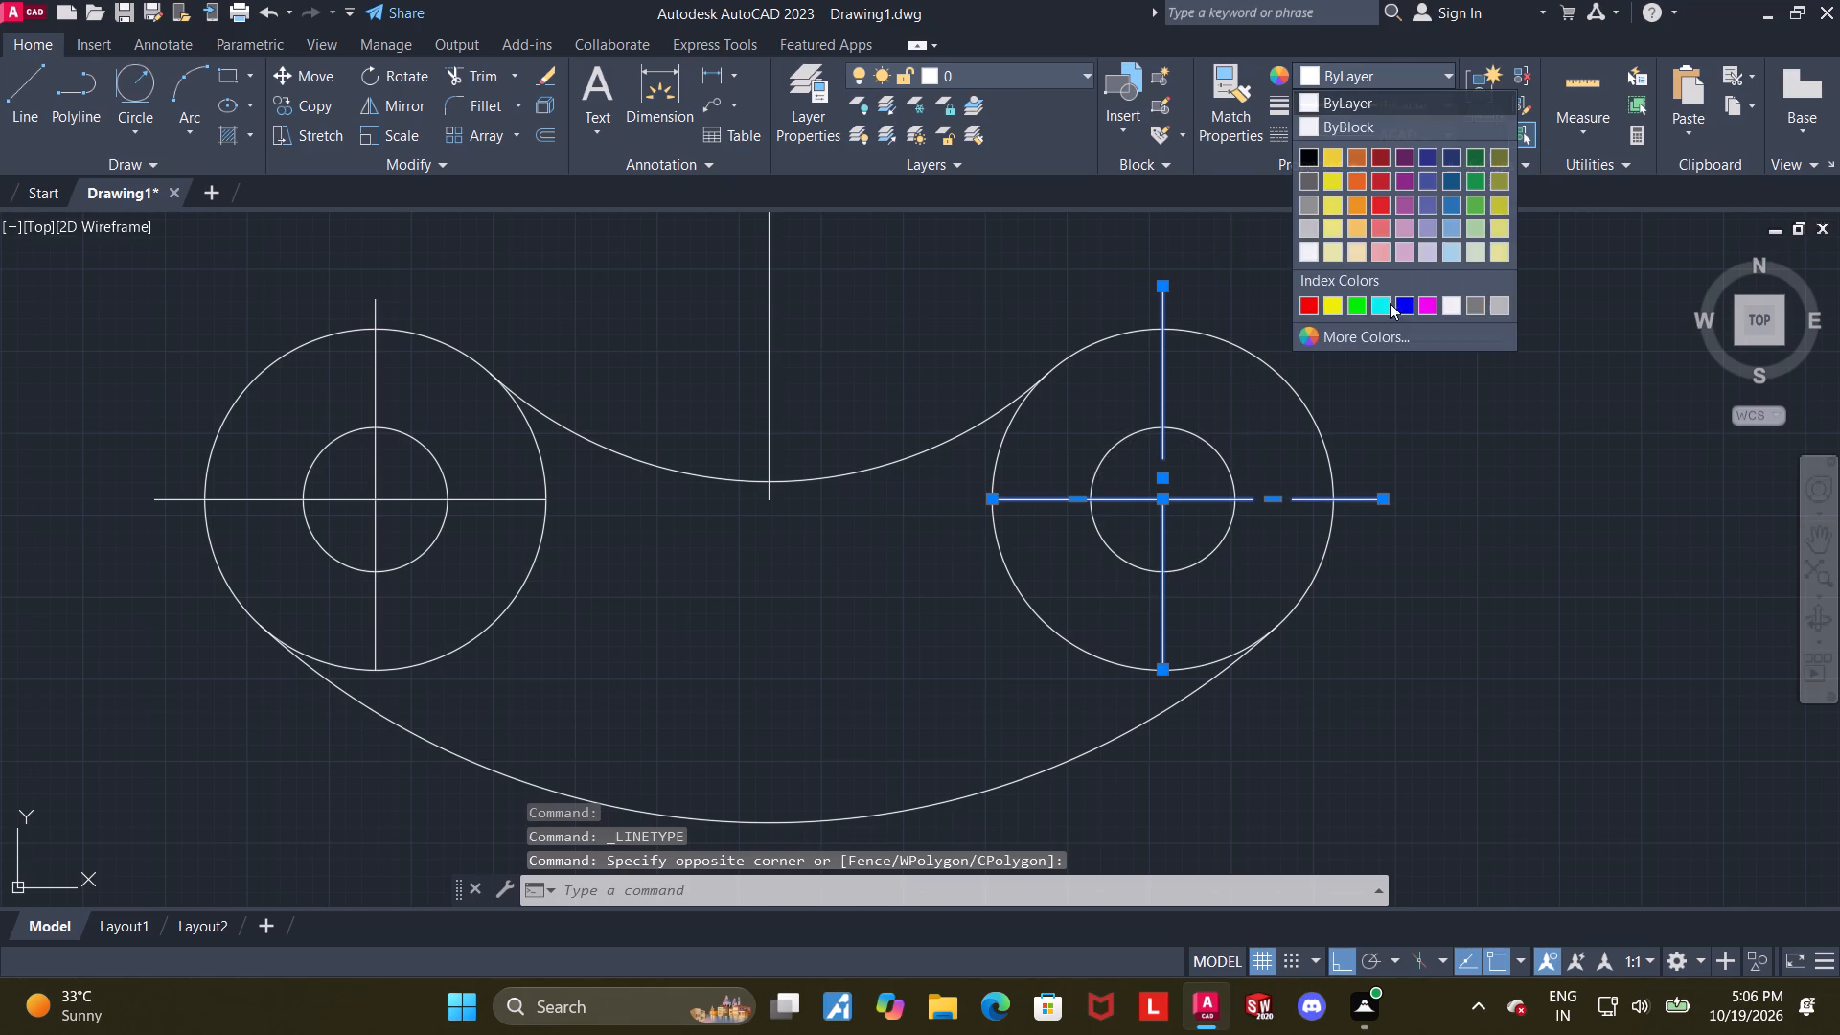
click(1378, 306)
key(Escape)
Give the left circles' crossing centre lines the ACAD_ISO04W100 linetype and the colour cyan.
middle_drag(448, 545, 615, 604)
scroll(584, 588, up, 1)
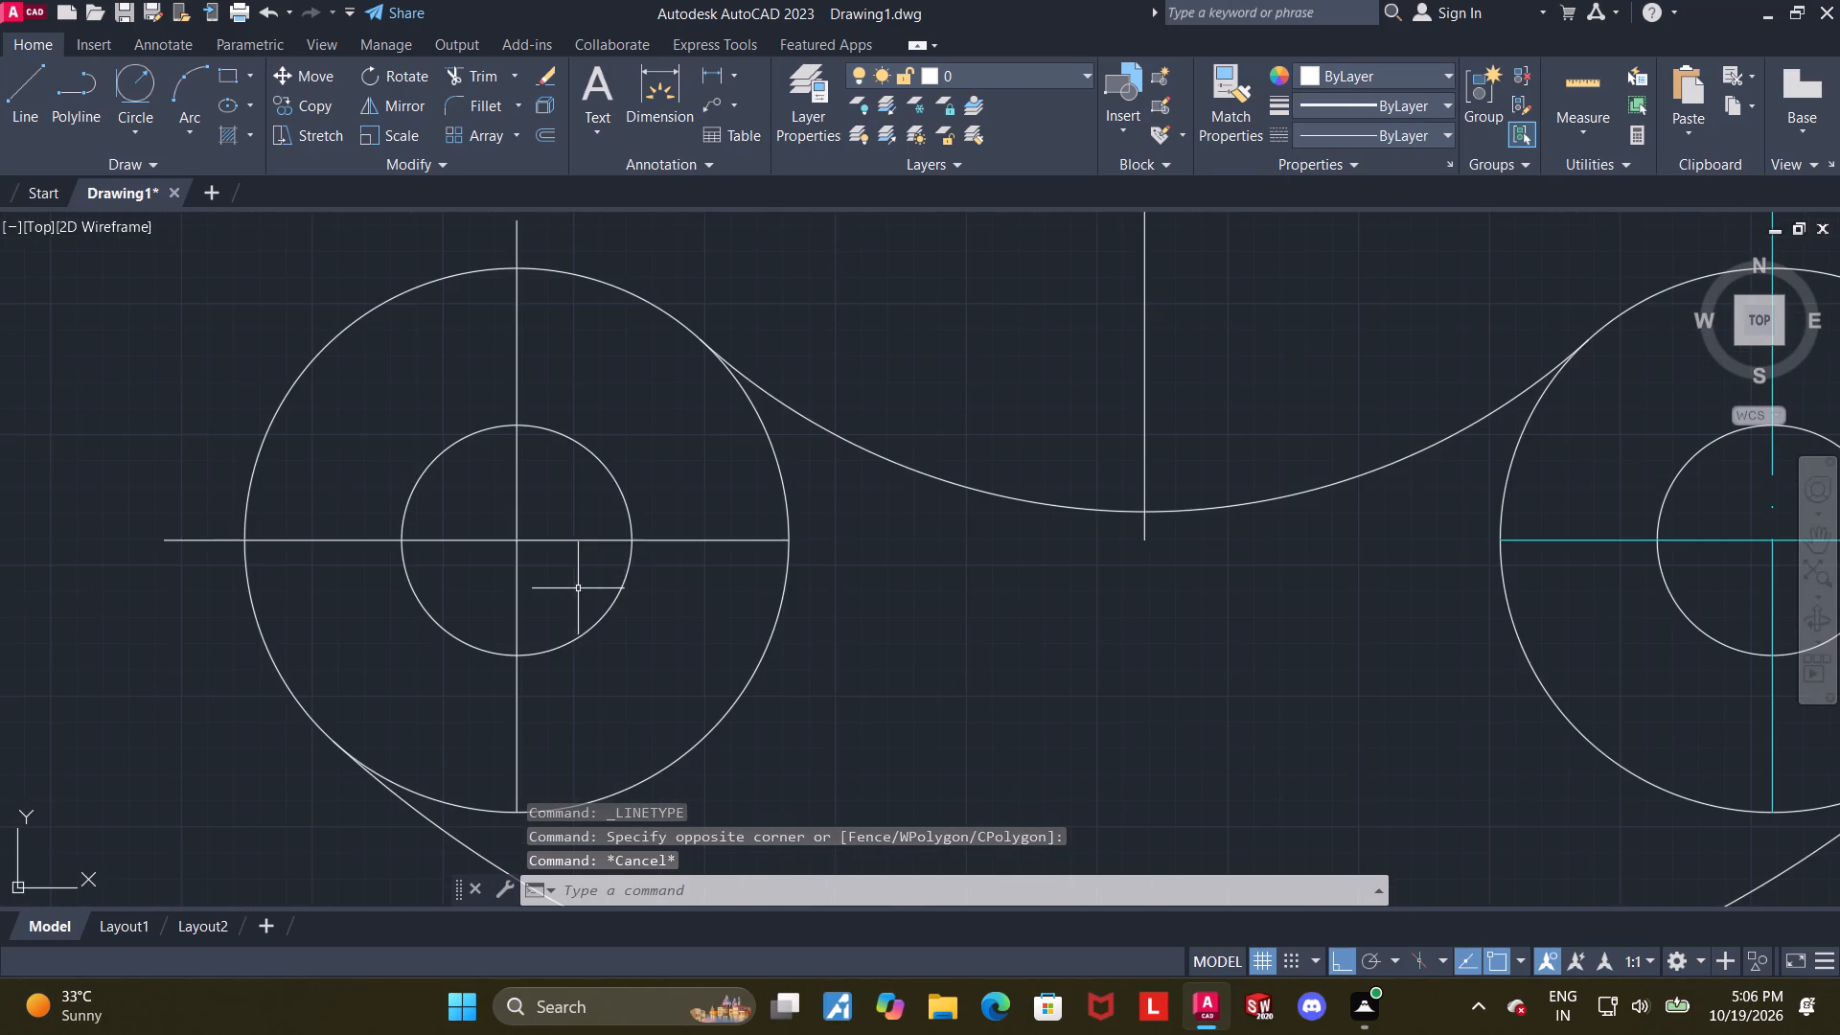
drag(570, 583, 562, 575)
click(493, 510)
click(1441, 133)
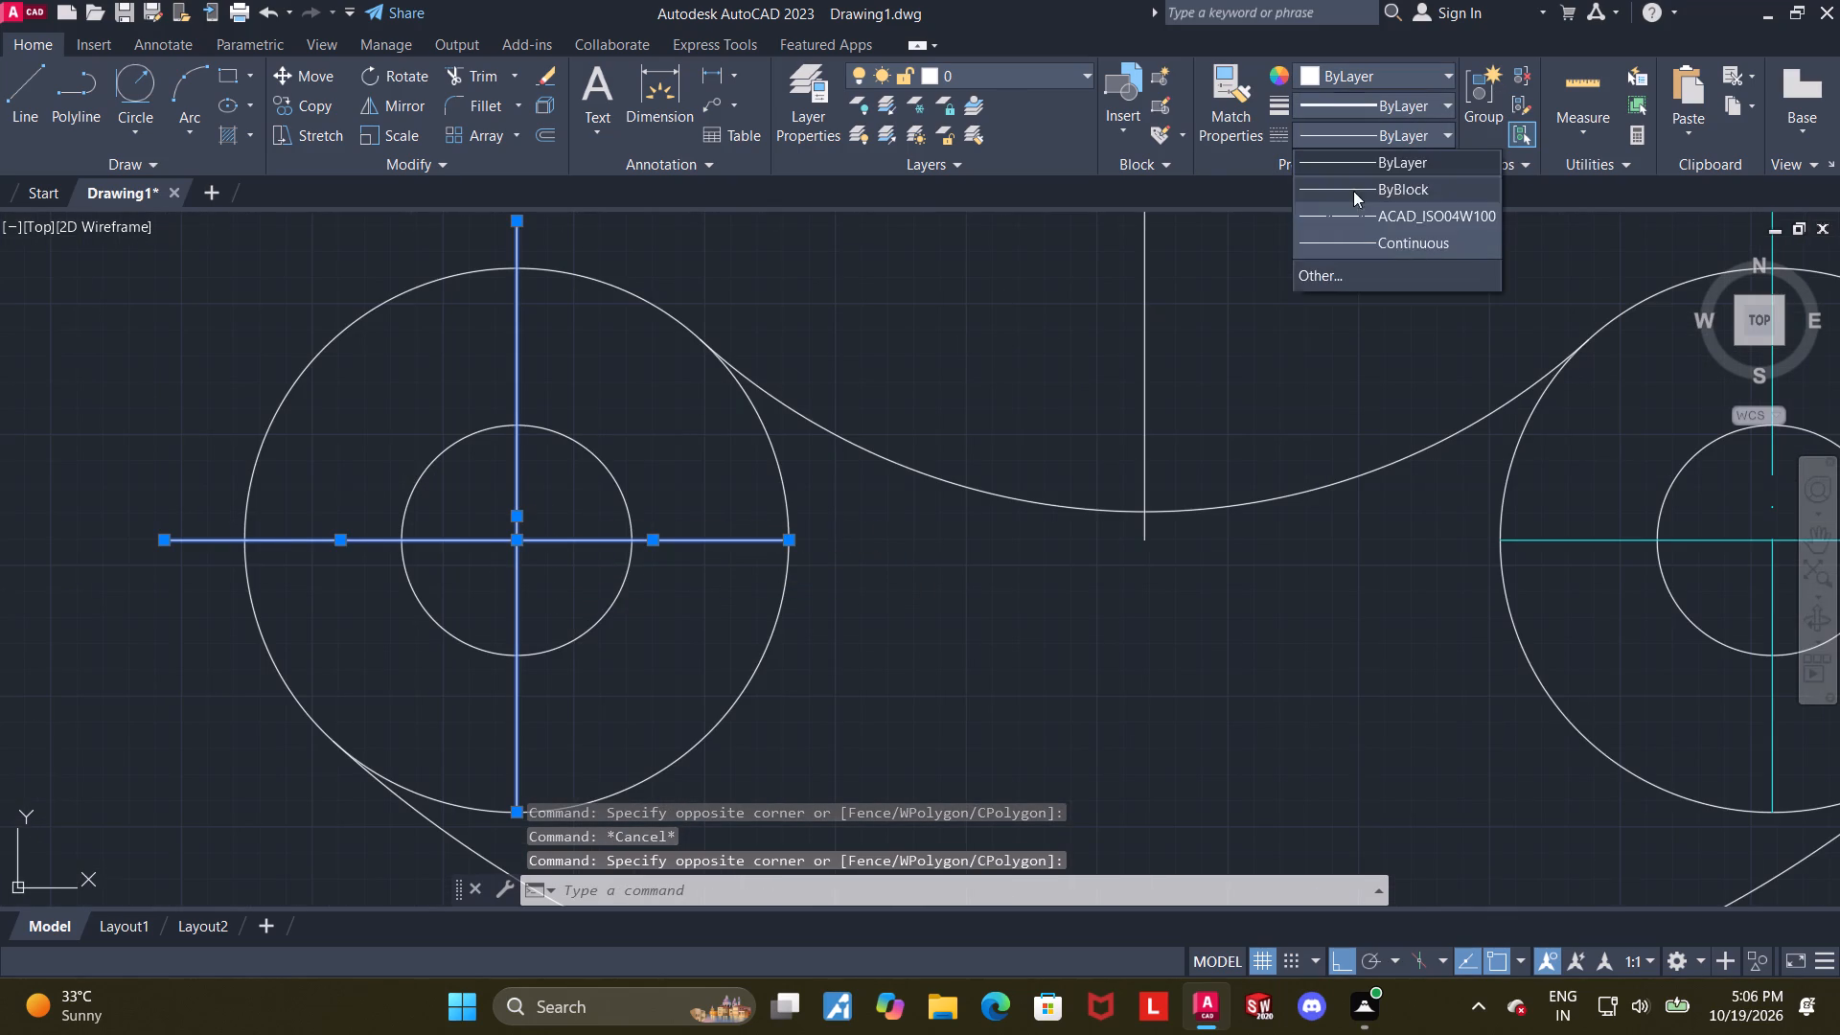
click(1341, 224)
click(1361, 69)
click(1382, 303)
key(Escape)
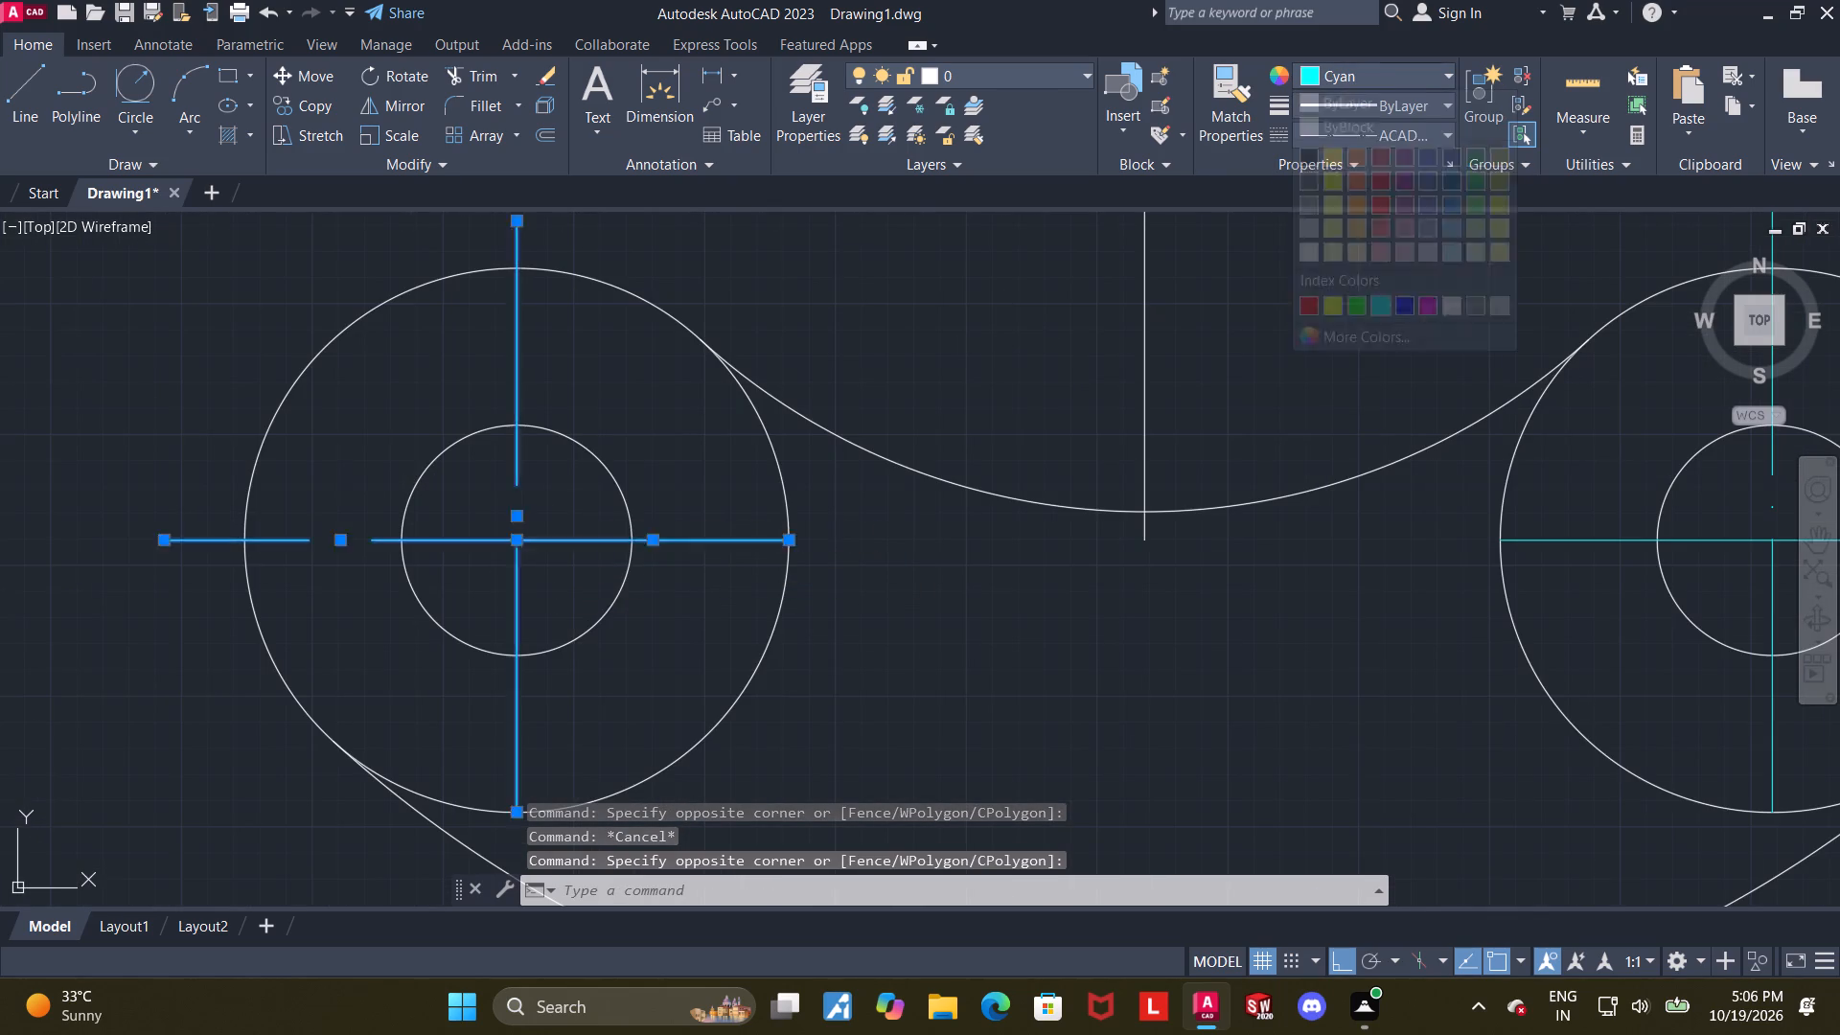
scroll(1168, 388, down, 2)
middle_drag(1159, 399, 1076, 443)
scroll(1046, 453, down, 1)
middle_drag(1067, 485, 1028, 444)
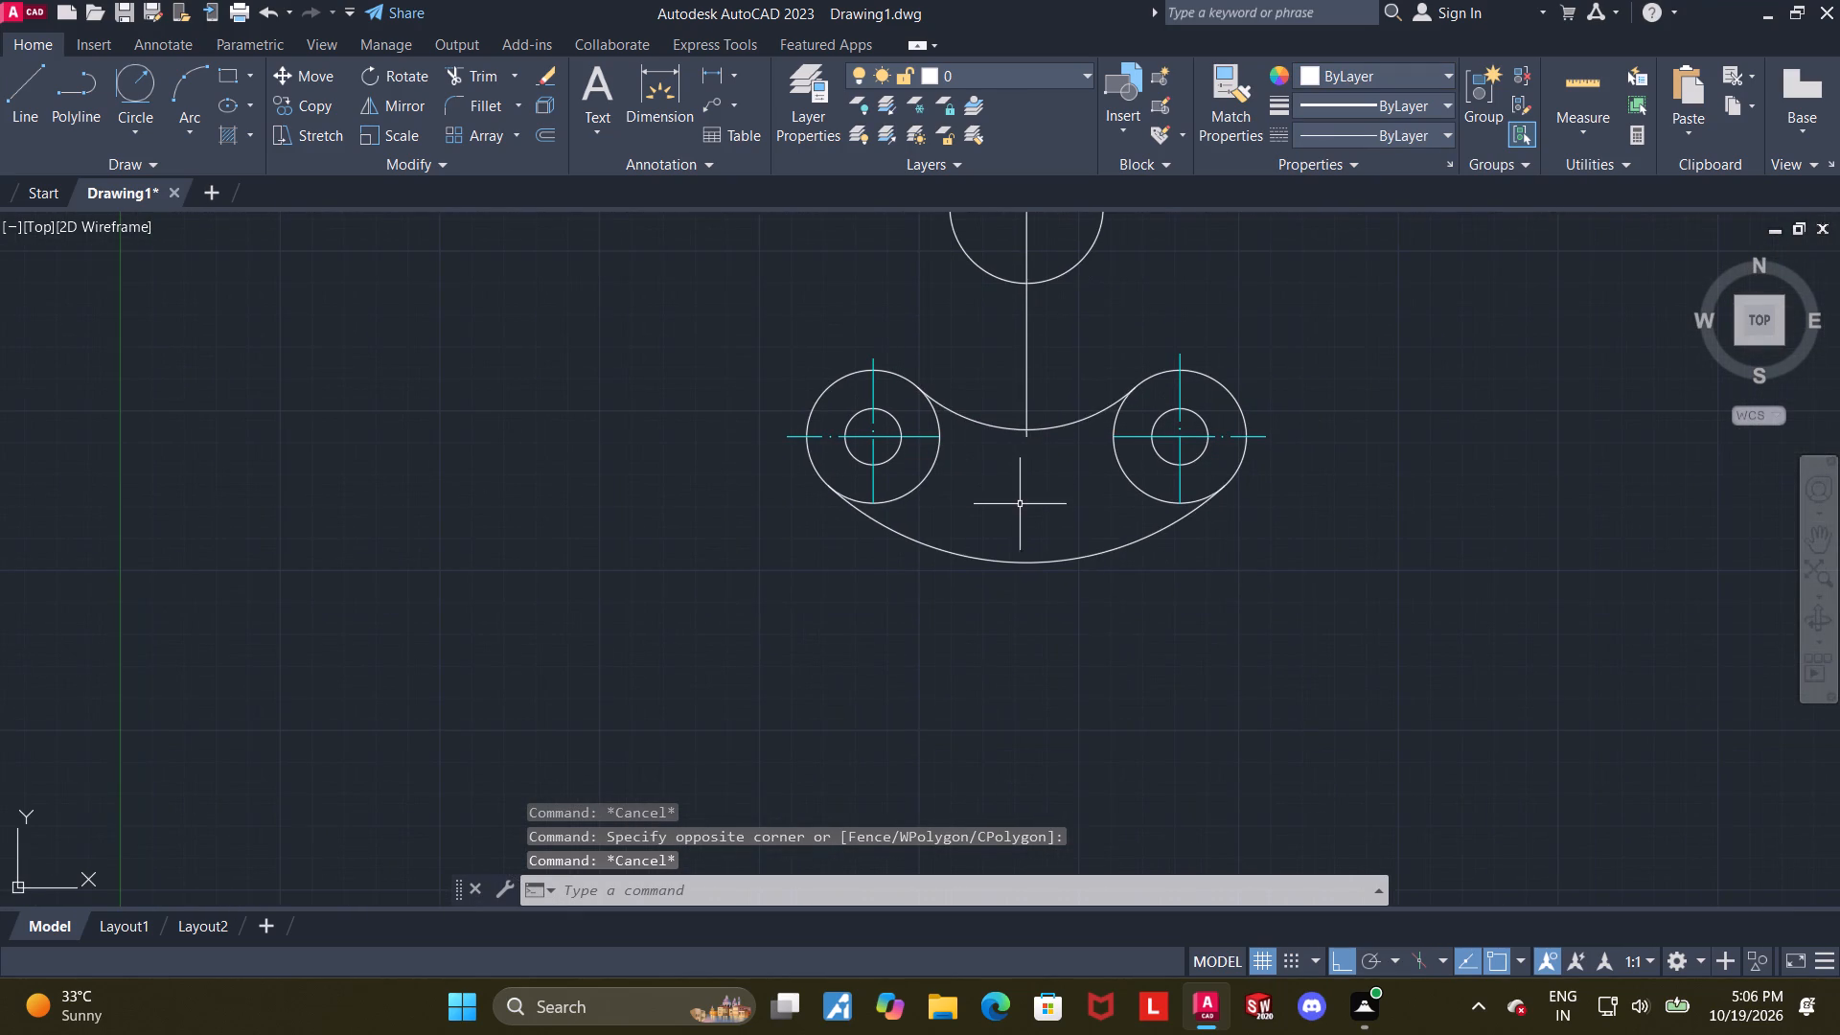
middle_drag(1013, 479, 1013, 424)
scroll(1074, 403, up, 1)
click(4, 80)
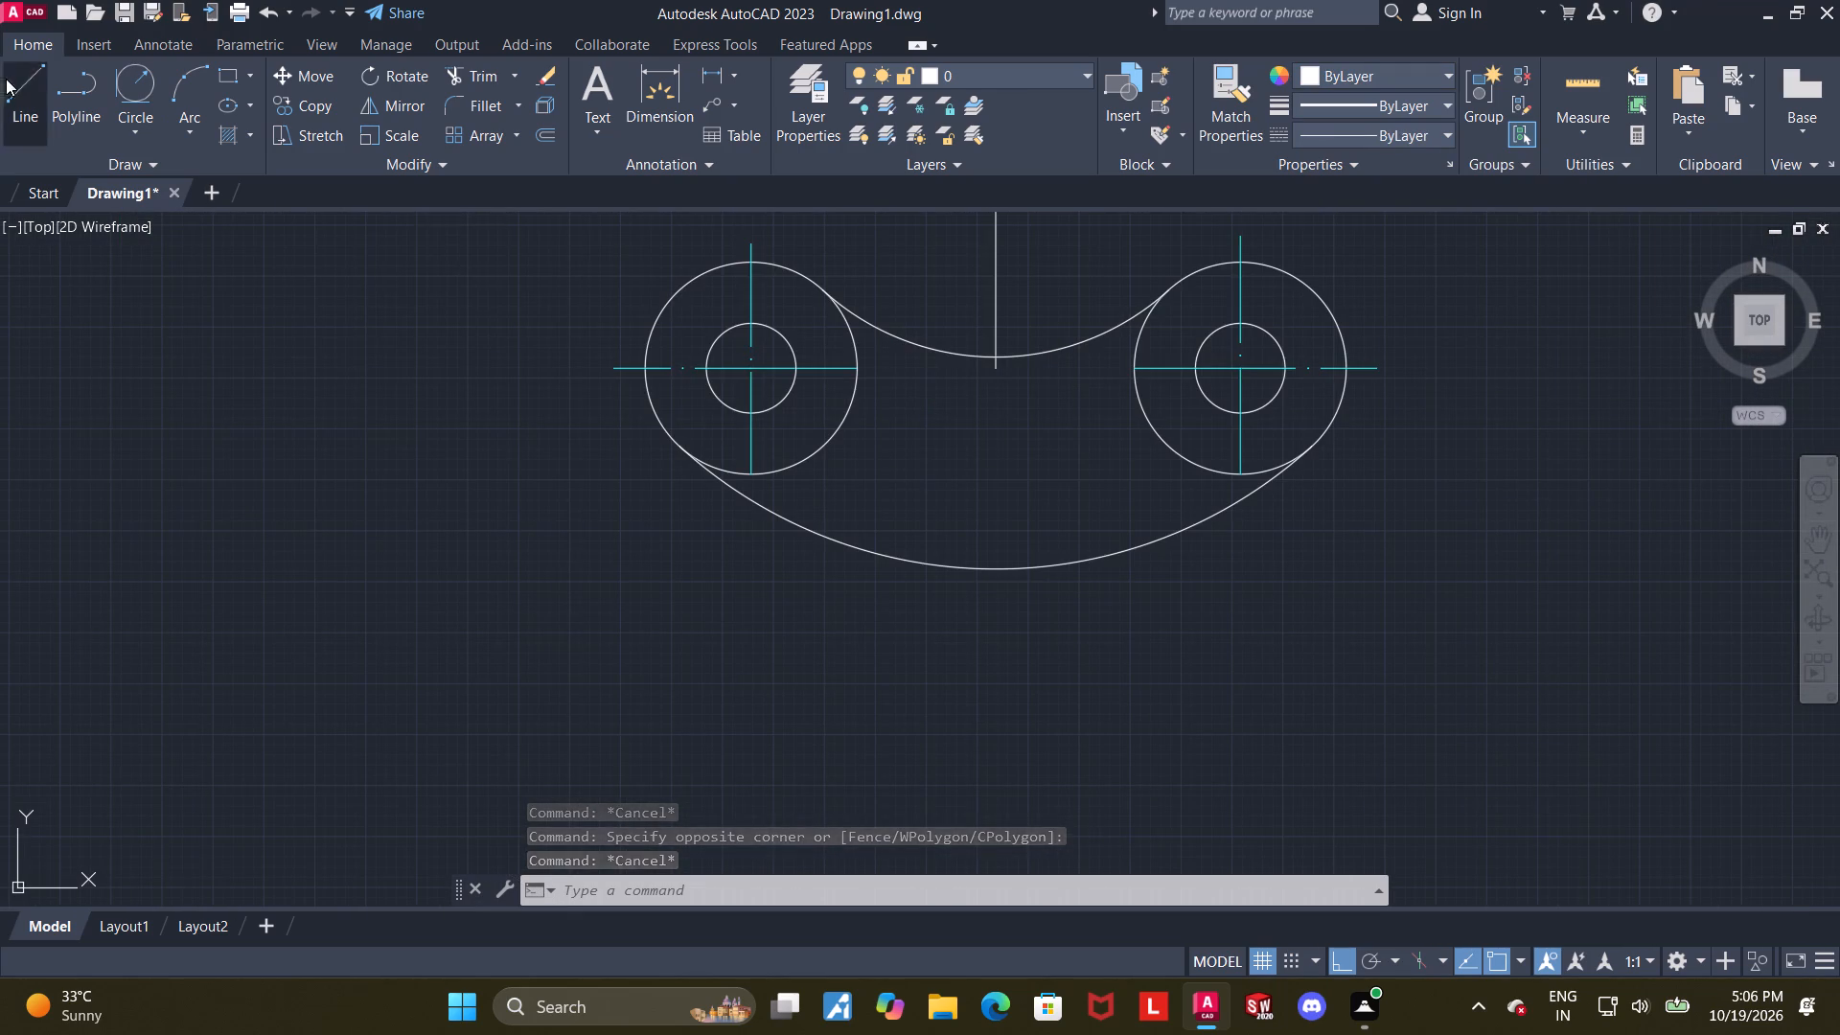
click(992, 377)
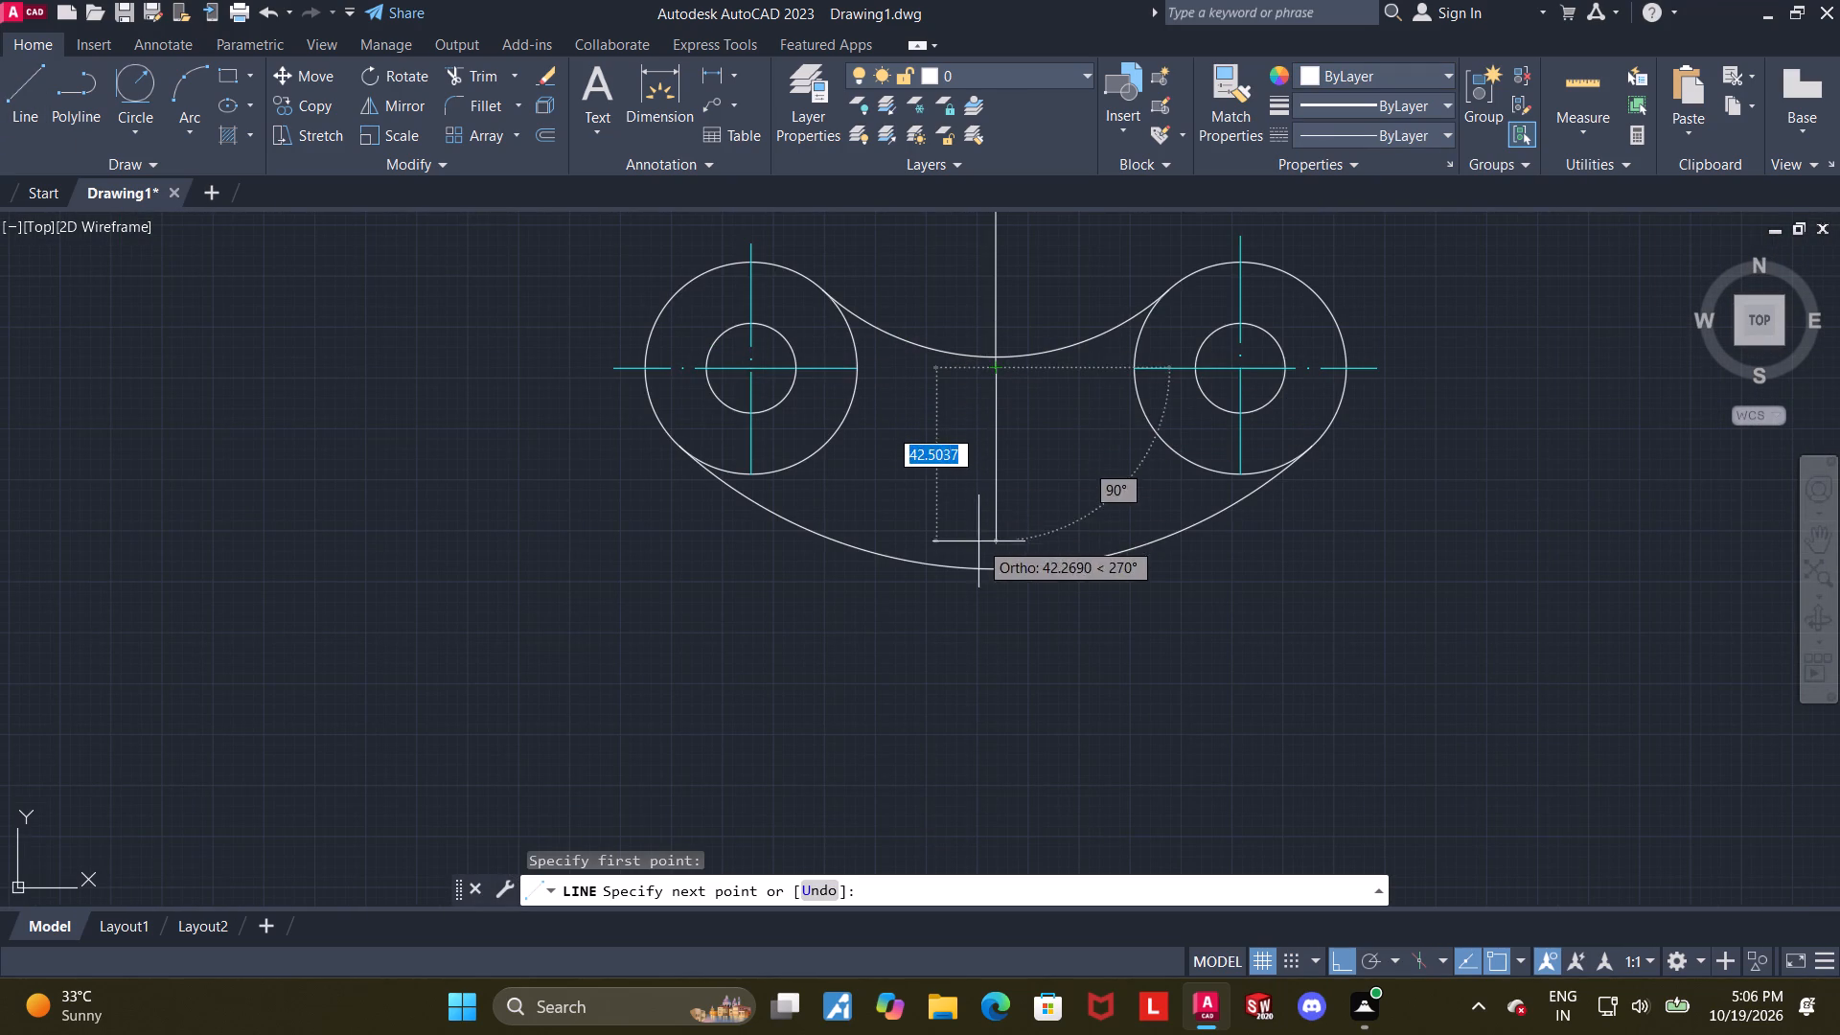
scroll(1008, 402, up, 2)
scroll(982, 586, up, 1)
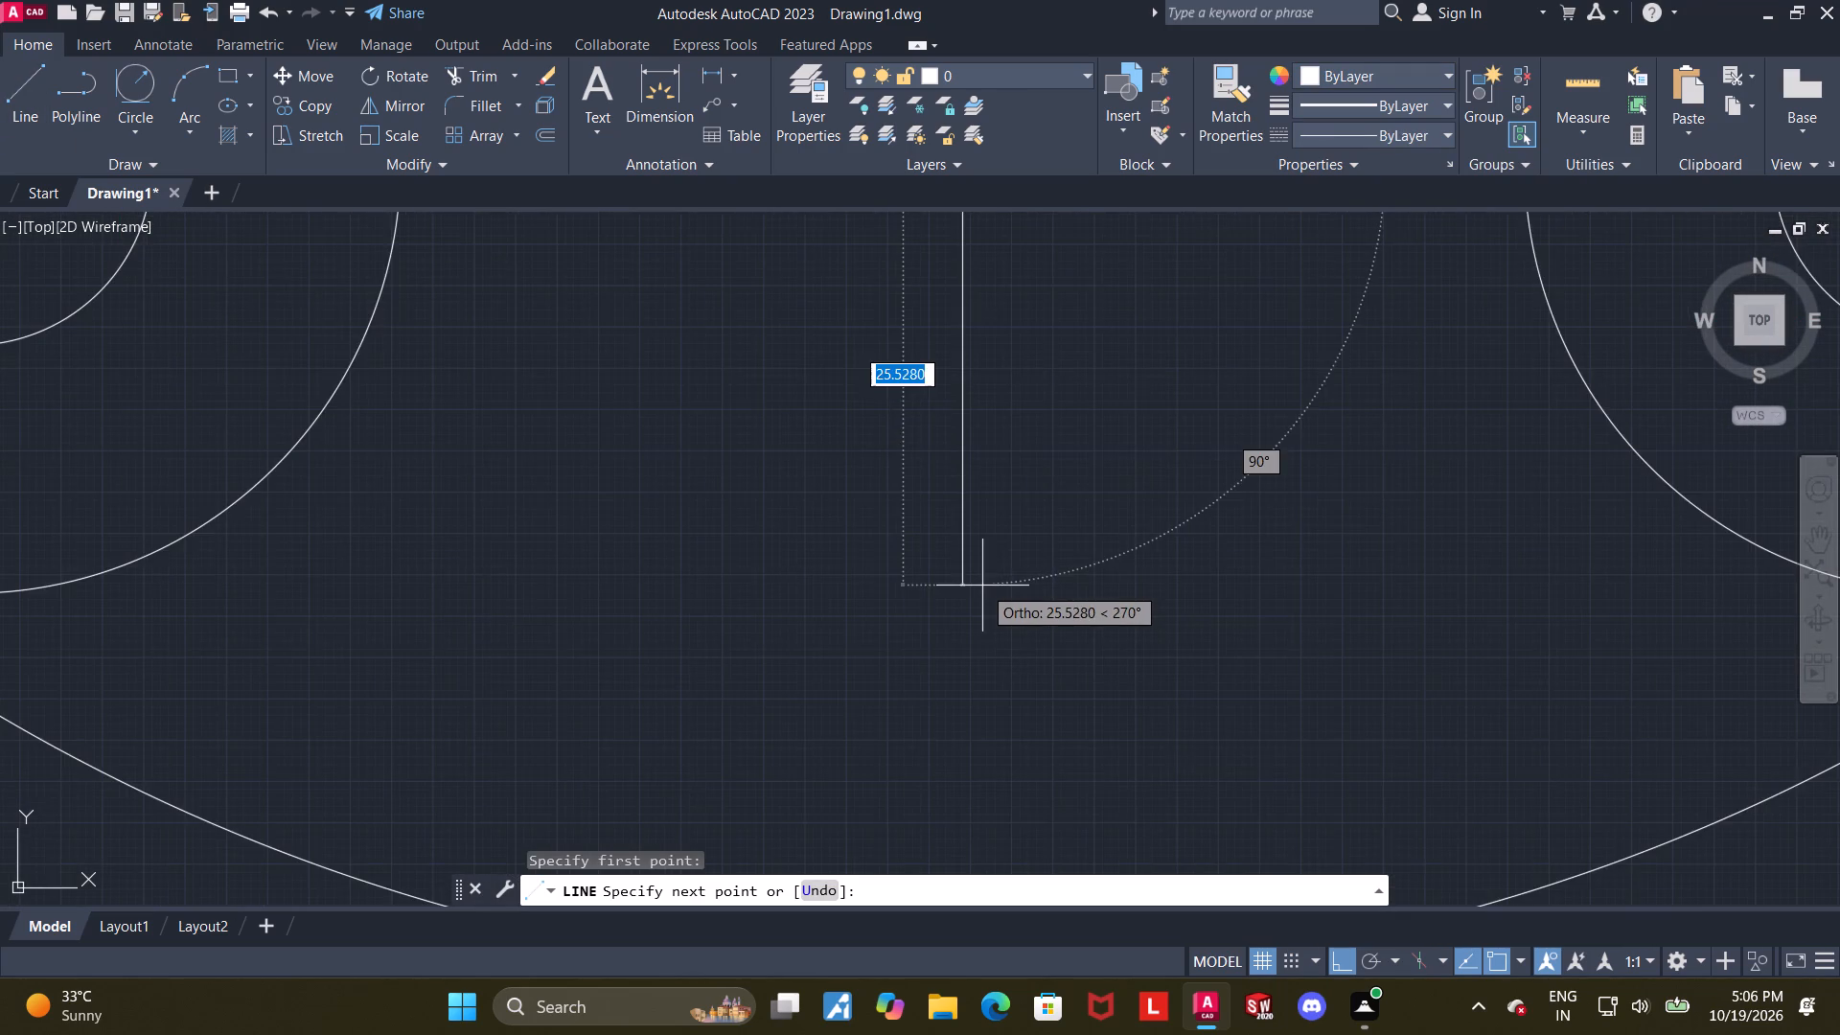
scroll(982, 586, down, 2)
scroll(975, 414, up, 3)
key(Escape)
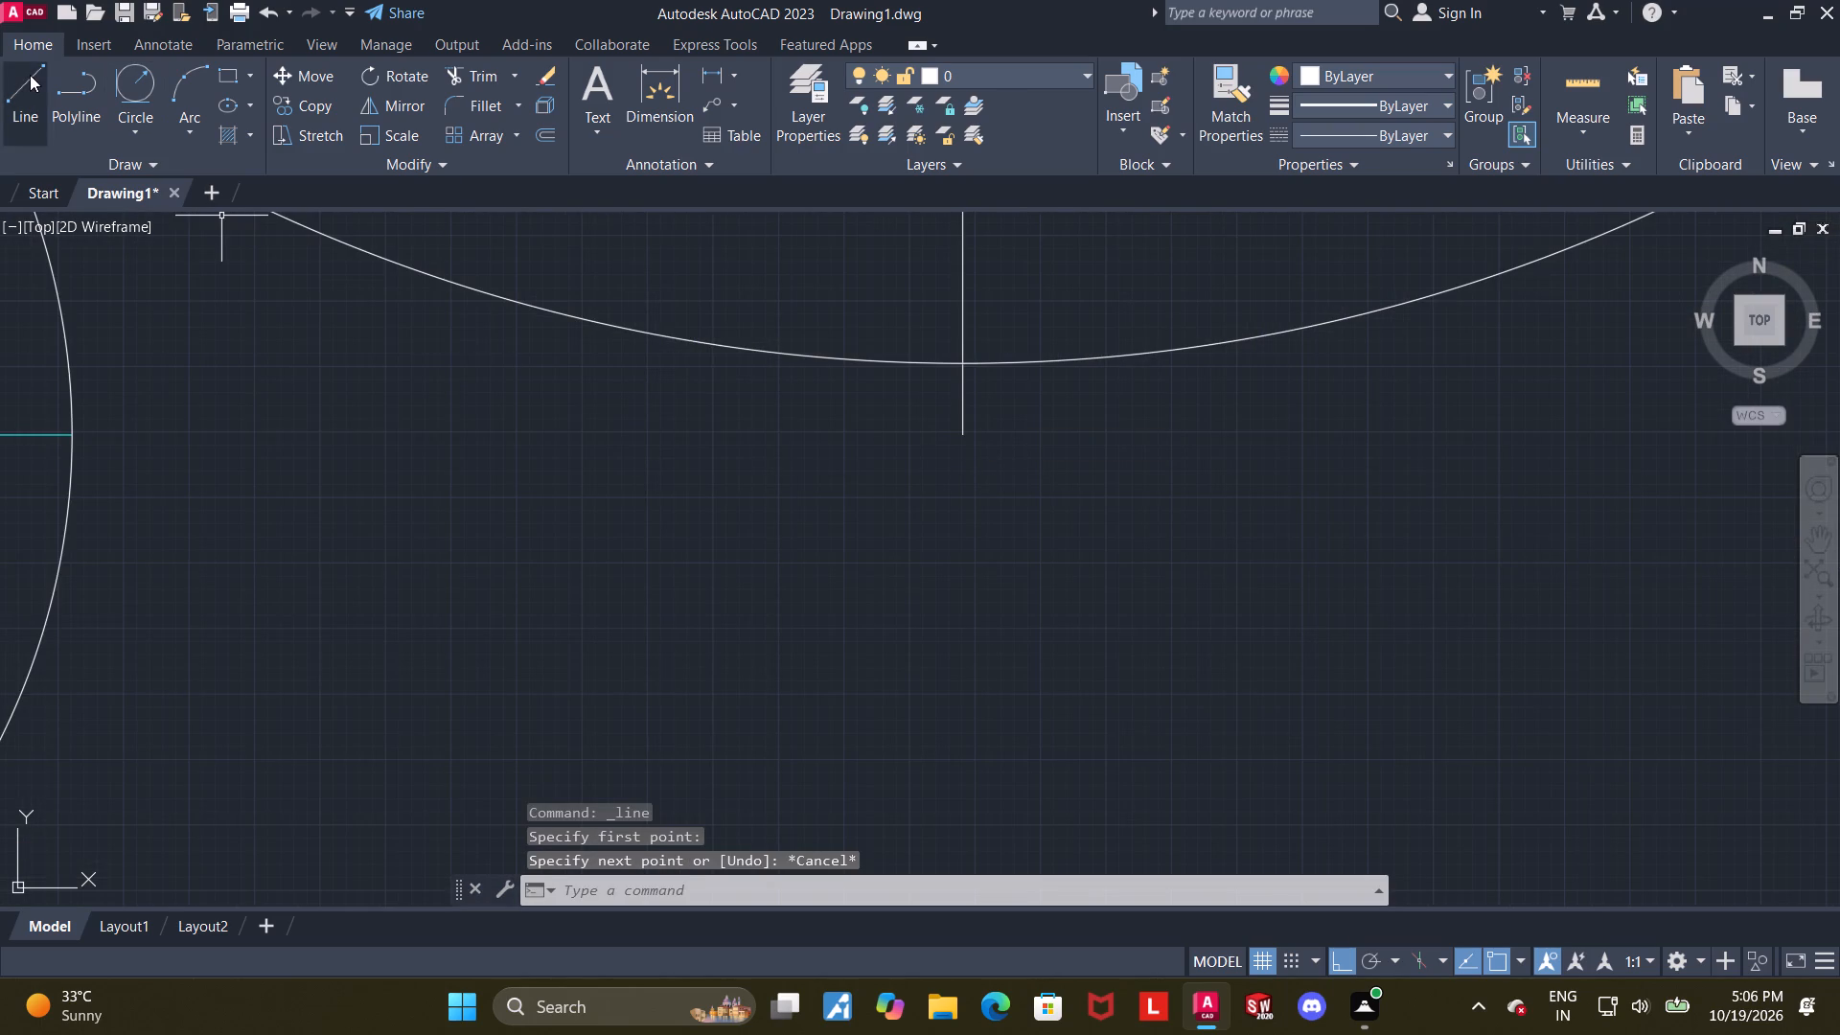
Draw a vertical line about 55 long from the middle line's lower end down to just past the radius 115 arc.
click(28, 75)
scroll(1092, 448, up, 2)
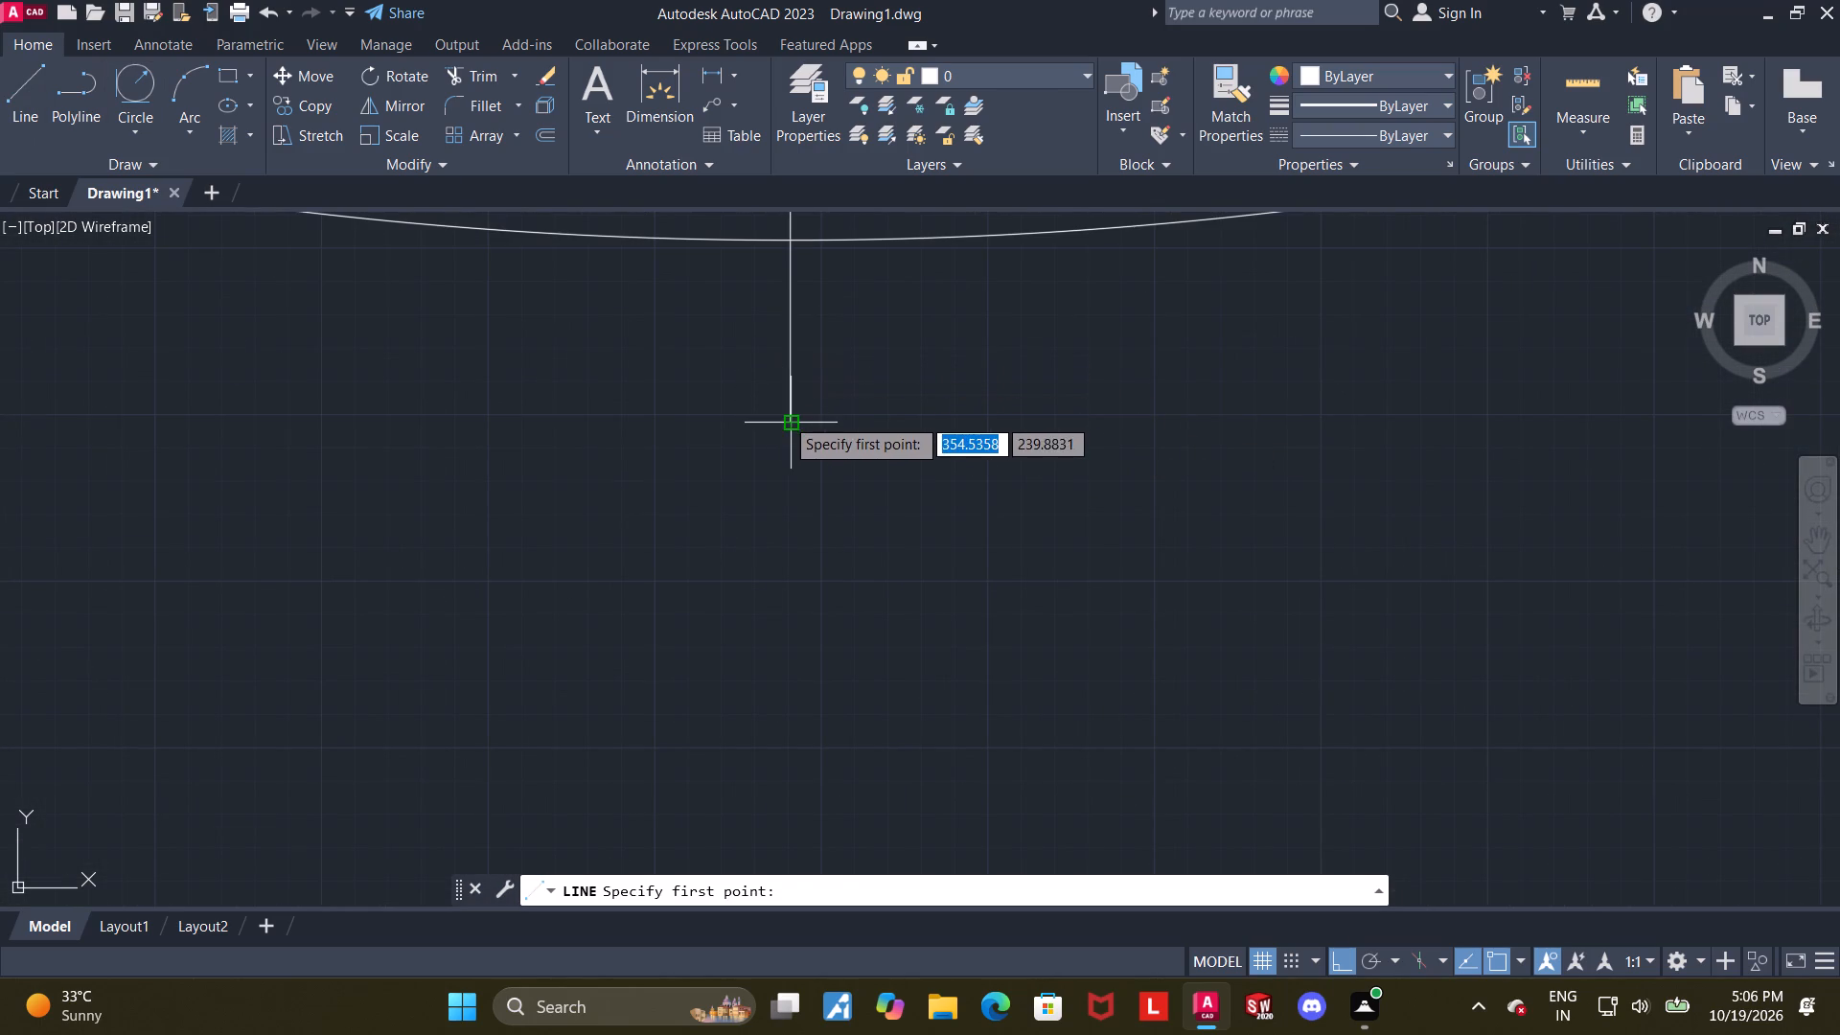
click(789, 419)
scroll(794, 472, down, 5)
scroll(783, 737, up, 2)
scroll(784, 755, down, 2)
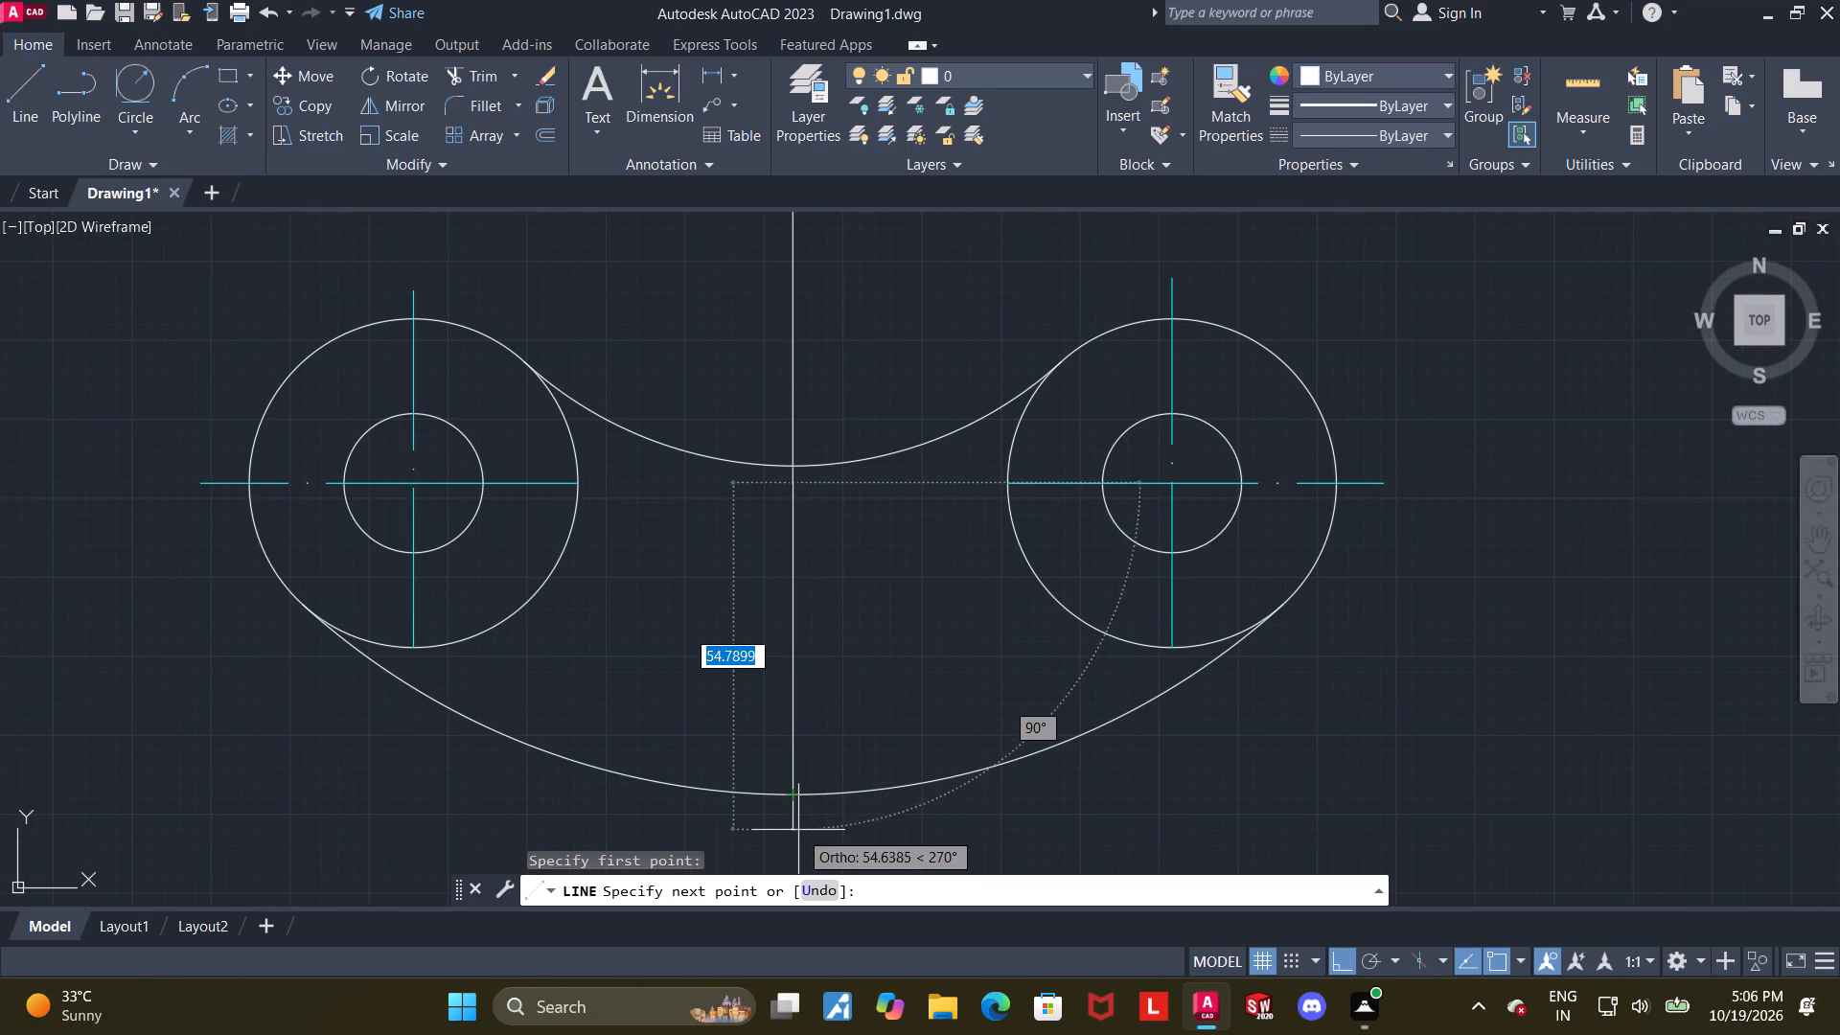
click(798, 833)
key(Escape)
Join the new lower vertical line with the middle vertical line above it.
click(795, 501)
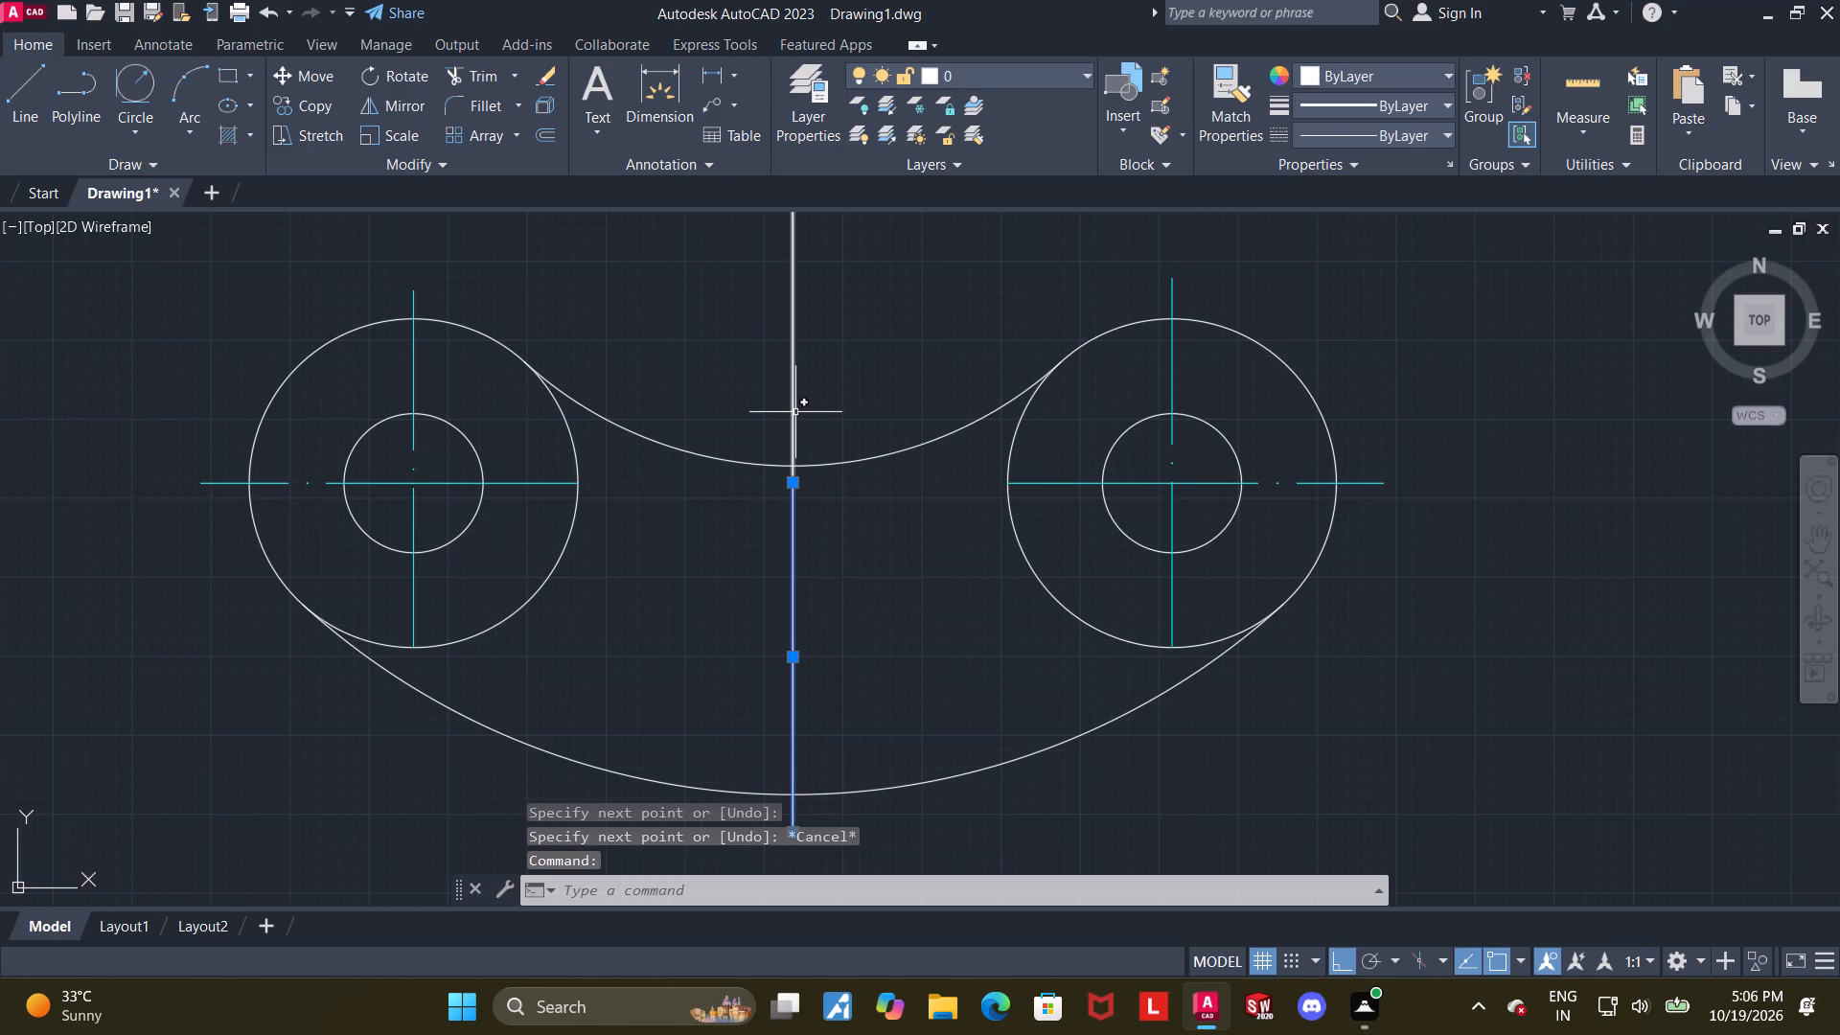
click(793, 412)
key(j)
key(Return)
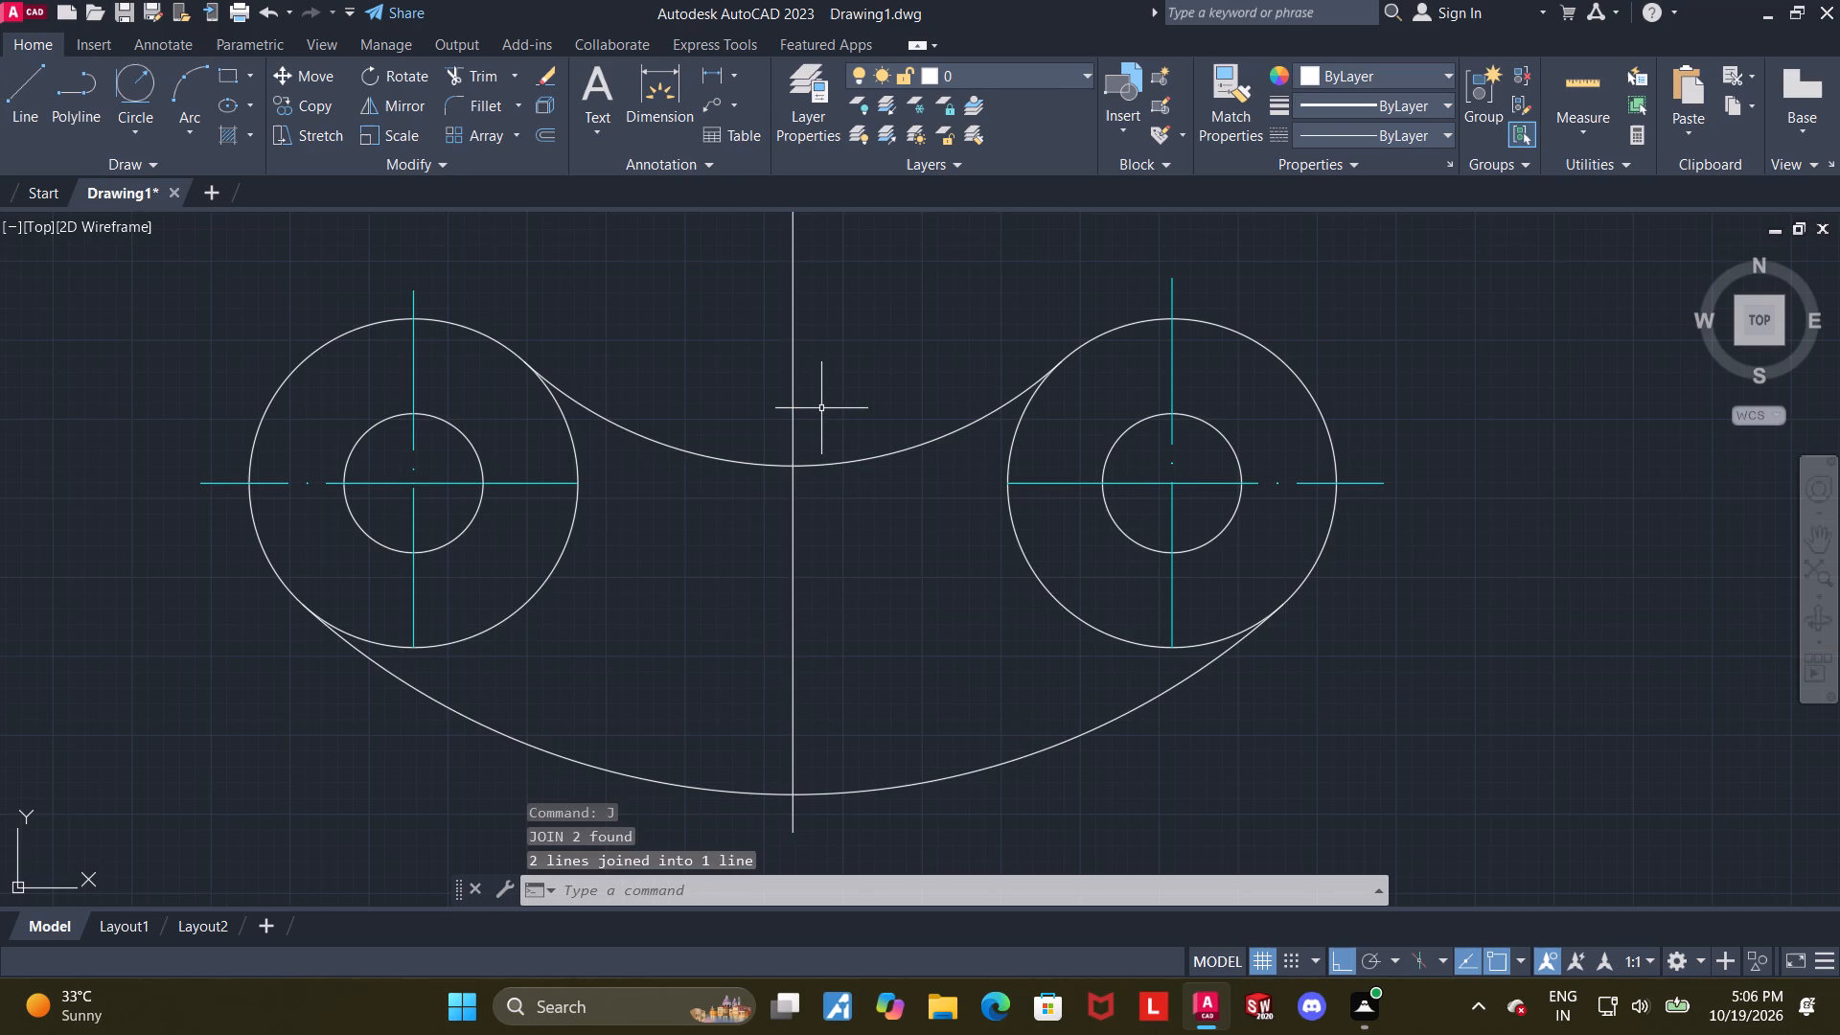
Draw a vertical line from the upper circle's centre up to just above the circle.
scroll(821, 408, down, 3)
middle_drag(822, 454, 818, 536)
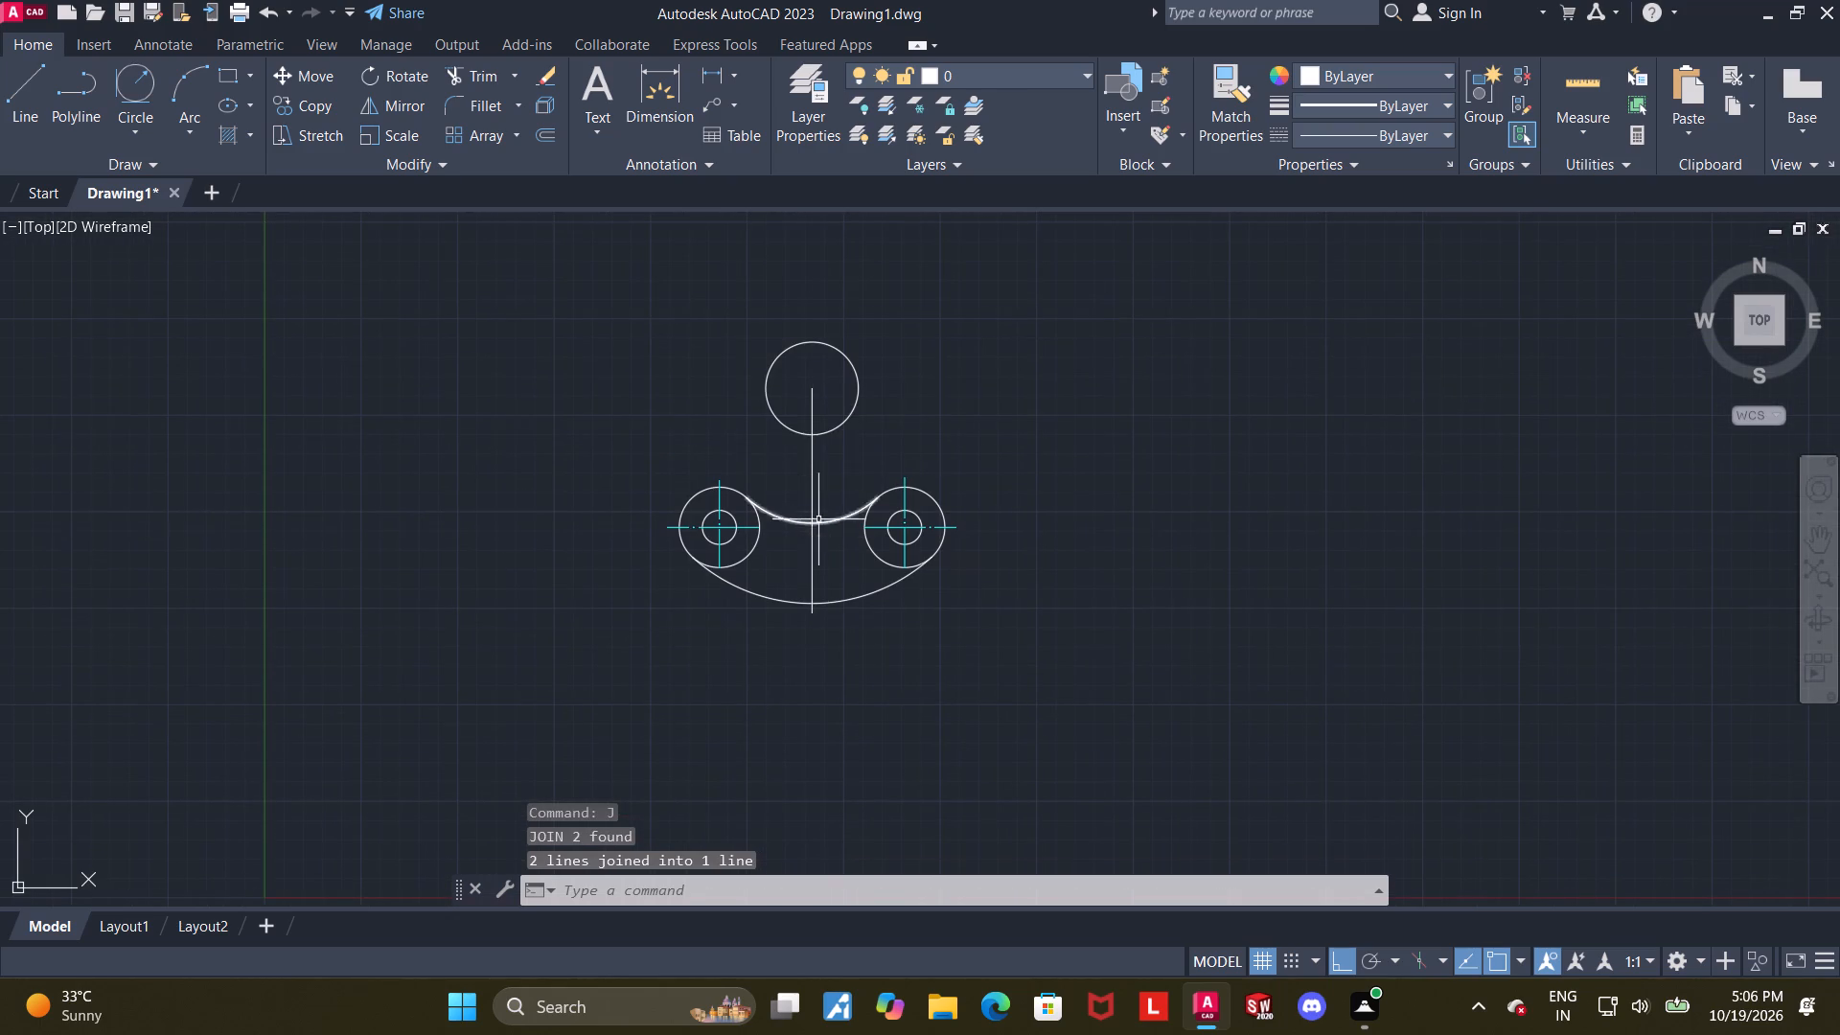
middle_drag(826, 412, 826, 475)
scroll(824, 417, up, 2)
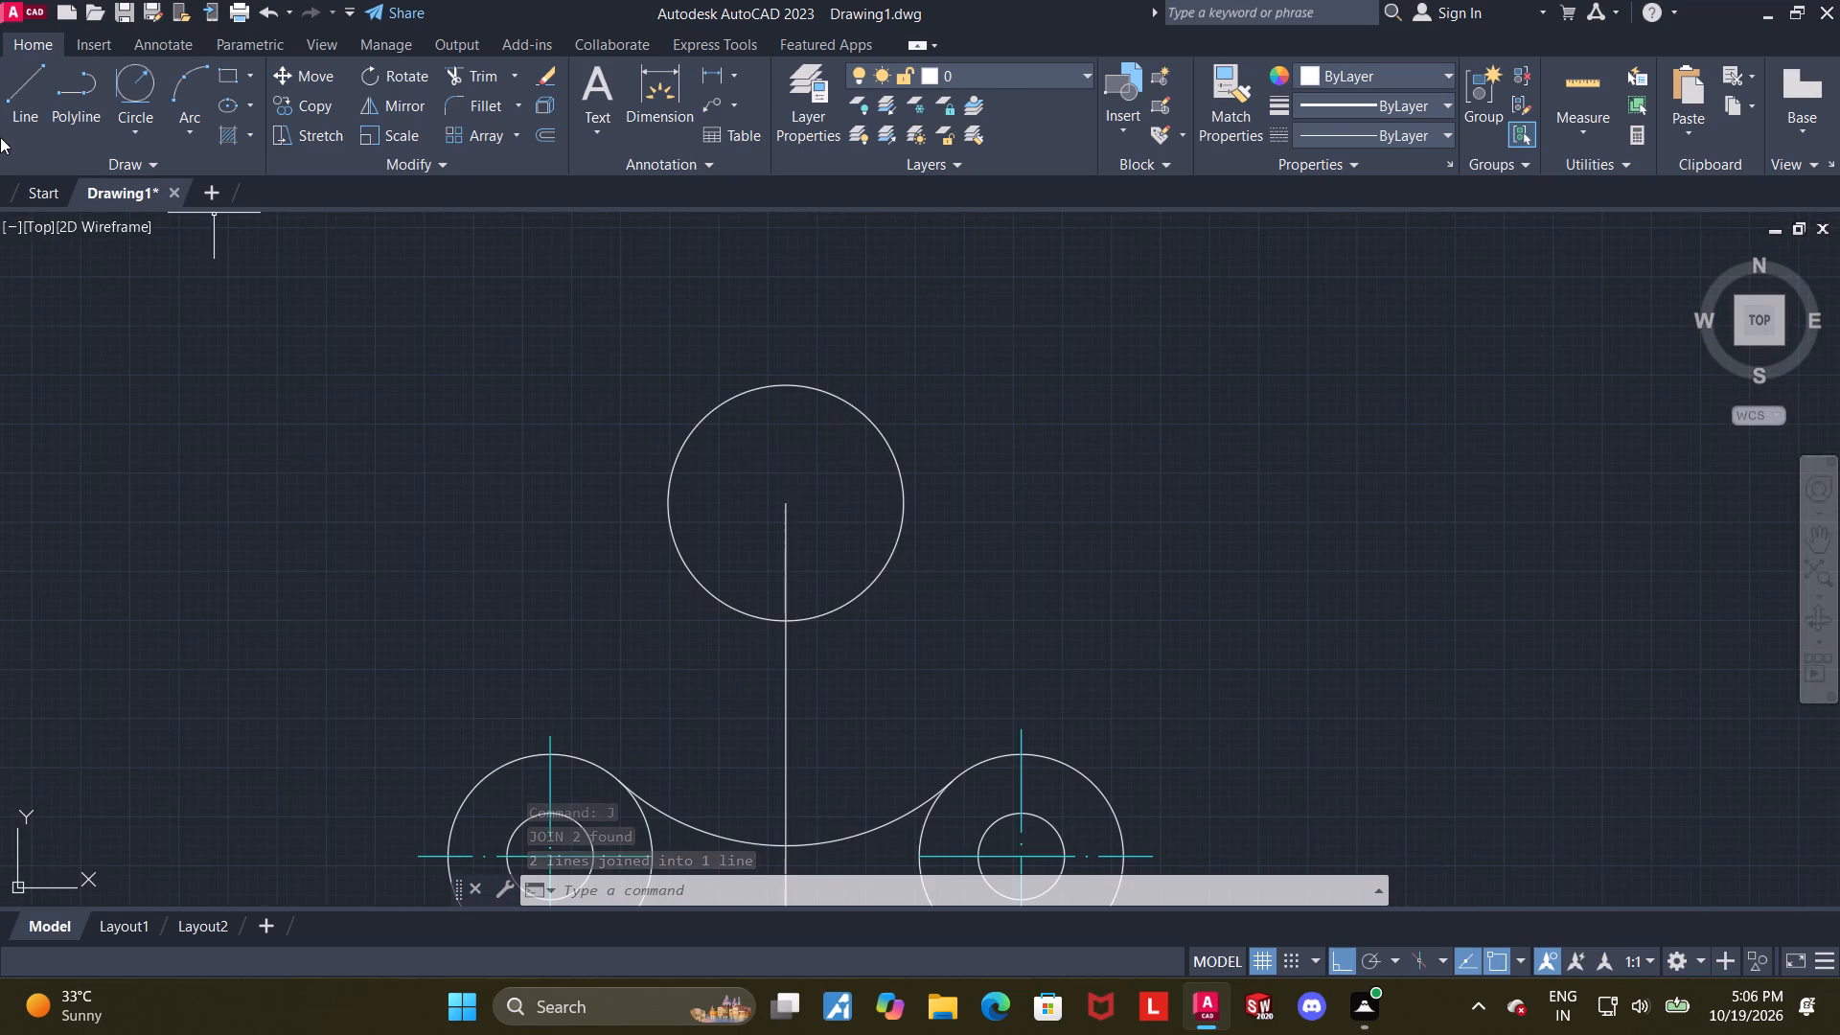
click(34, 76)
scroll(787, 519, up, 2)
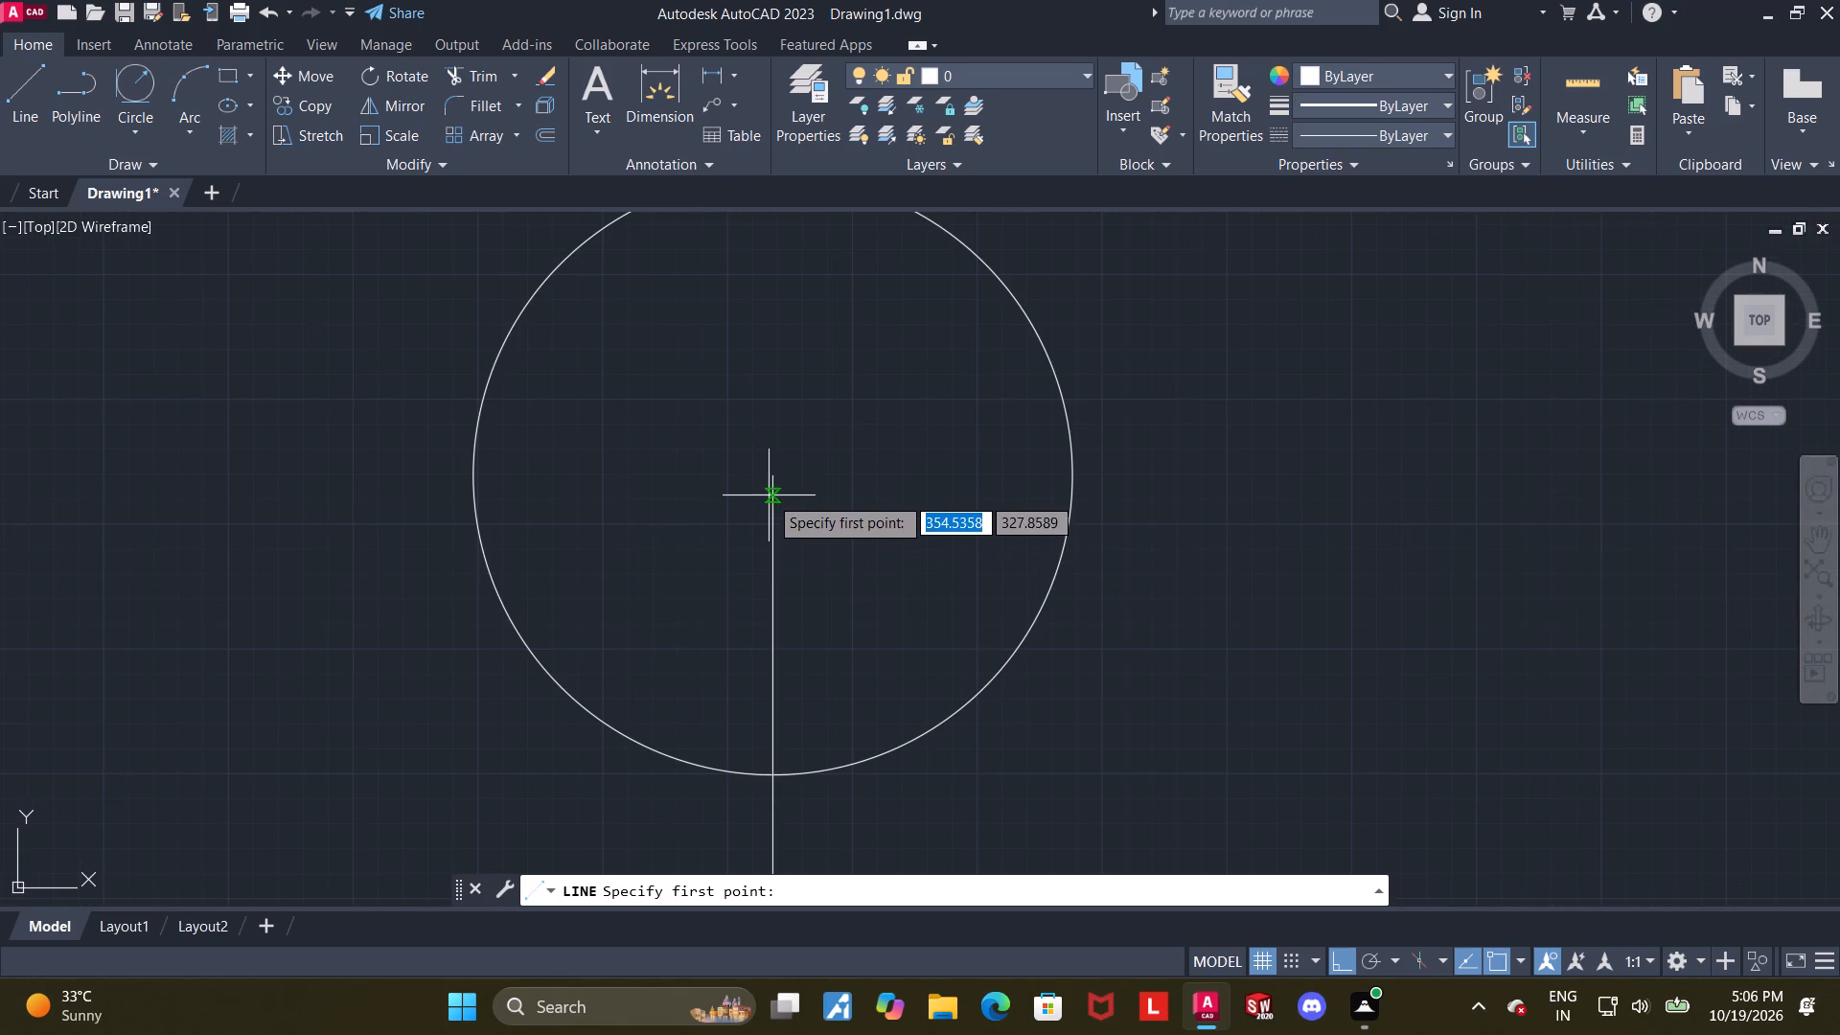
click(772, 474)
scroll(772, 475, down, 2)
scroll(779, 310, up, 2)
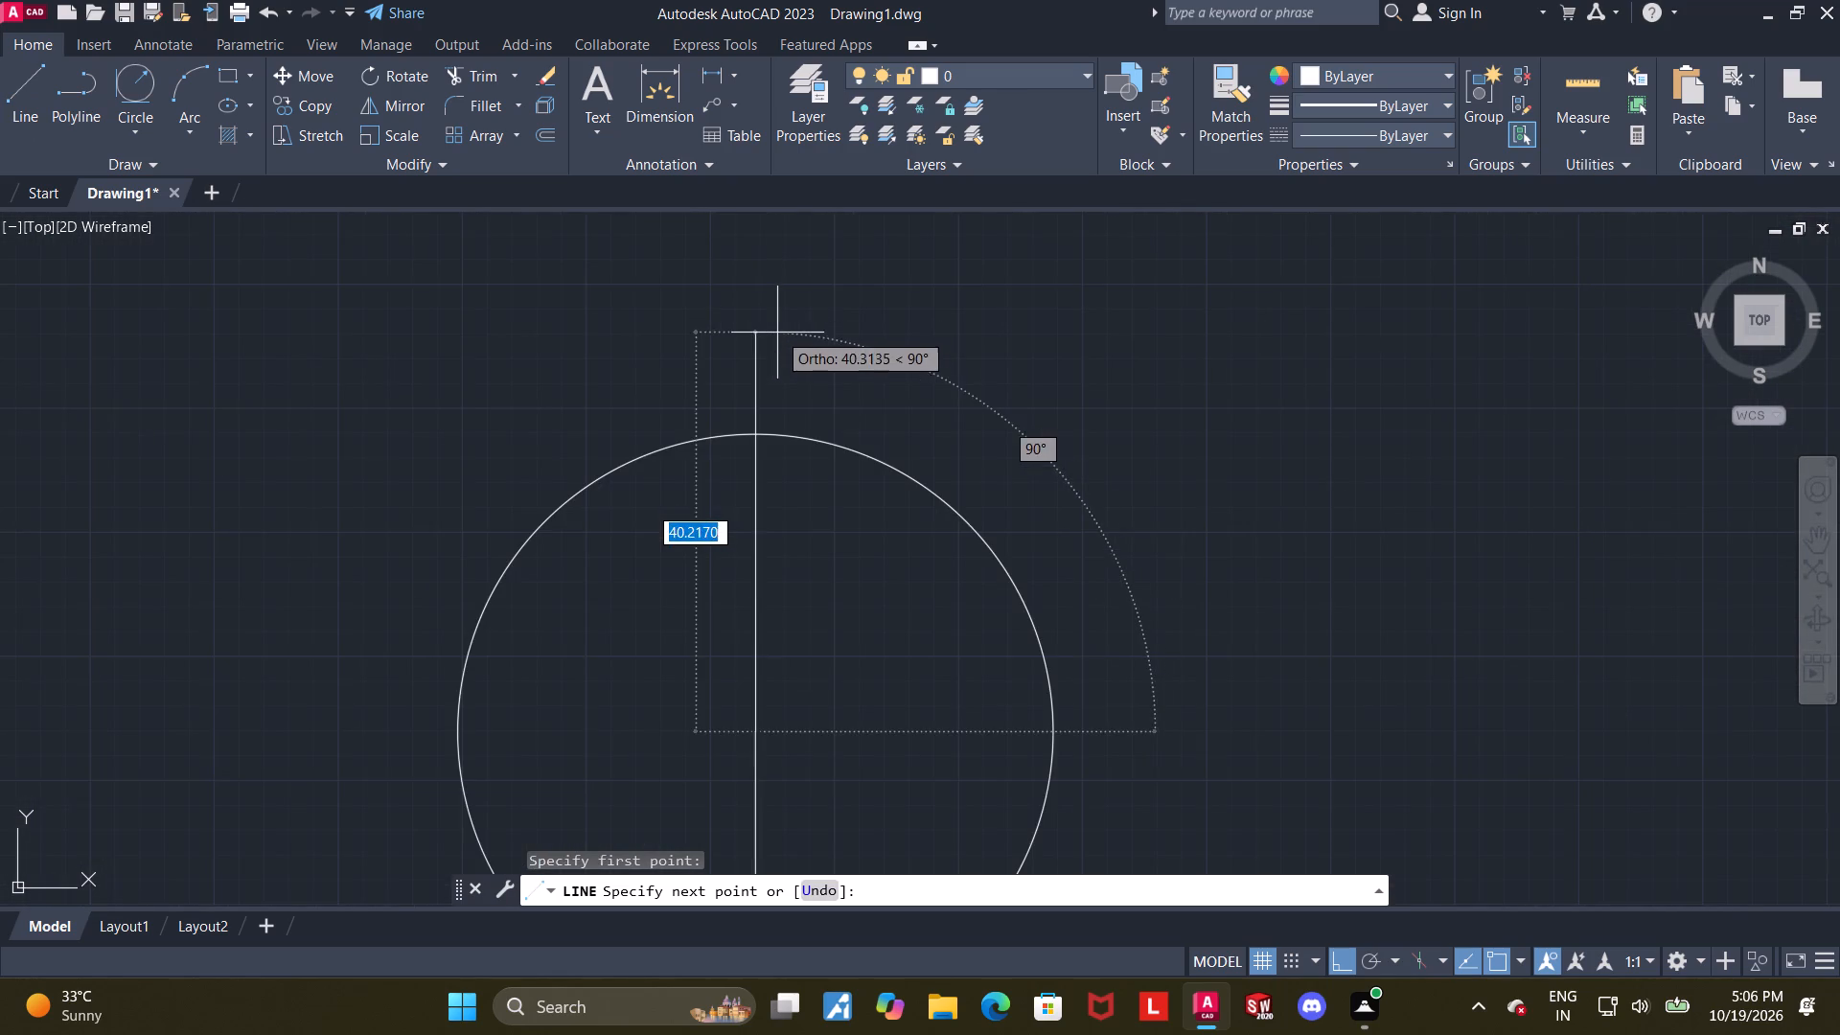
scroll(777, 352, down, 1)
click(777, 352)
key(Escape)
Join the new upper vertical line with the long vertical line running down from the upper circle's centre.
click(782, 615)
click(738, 566)
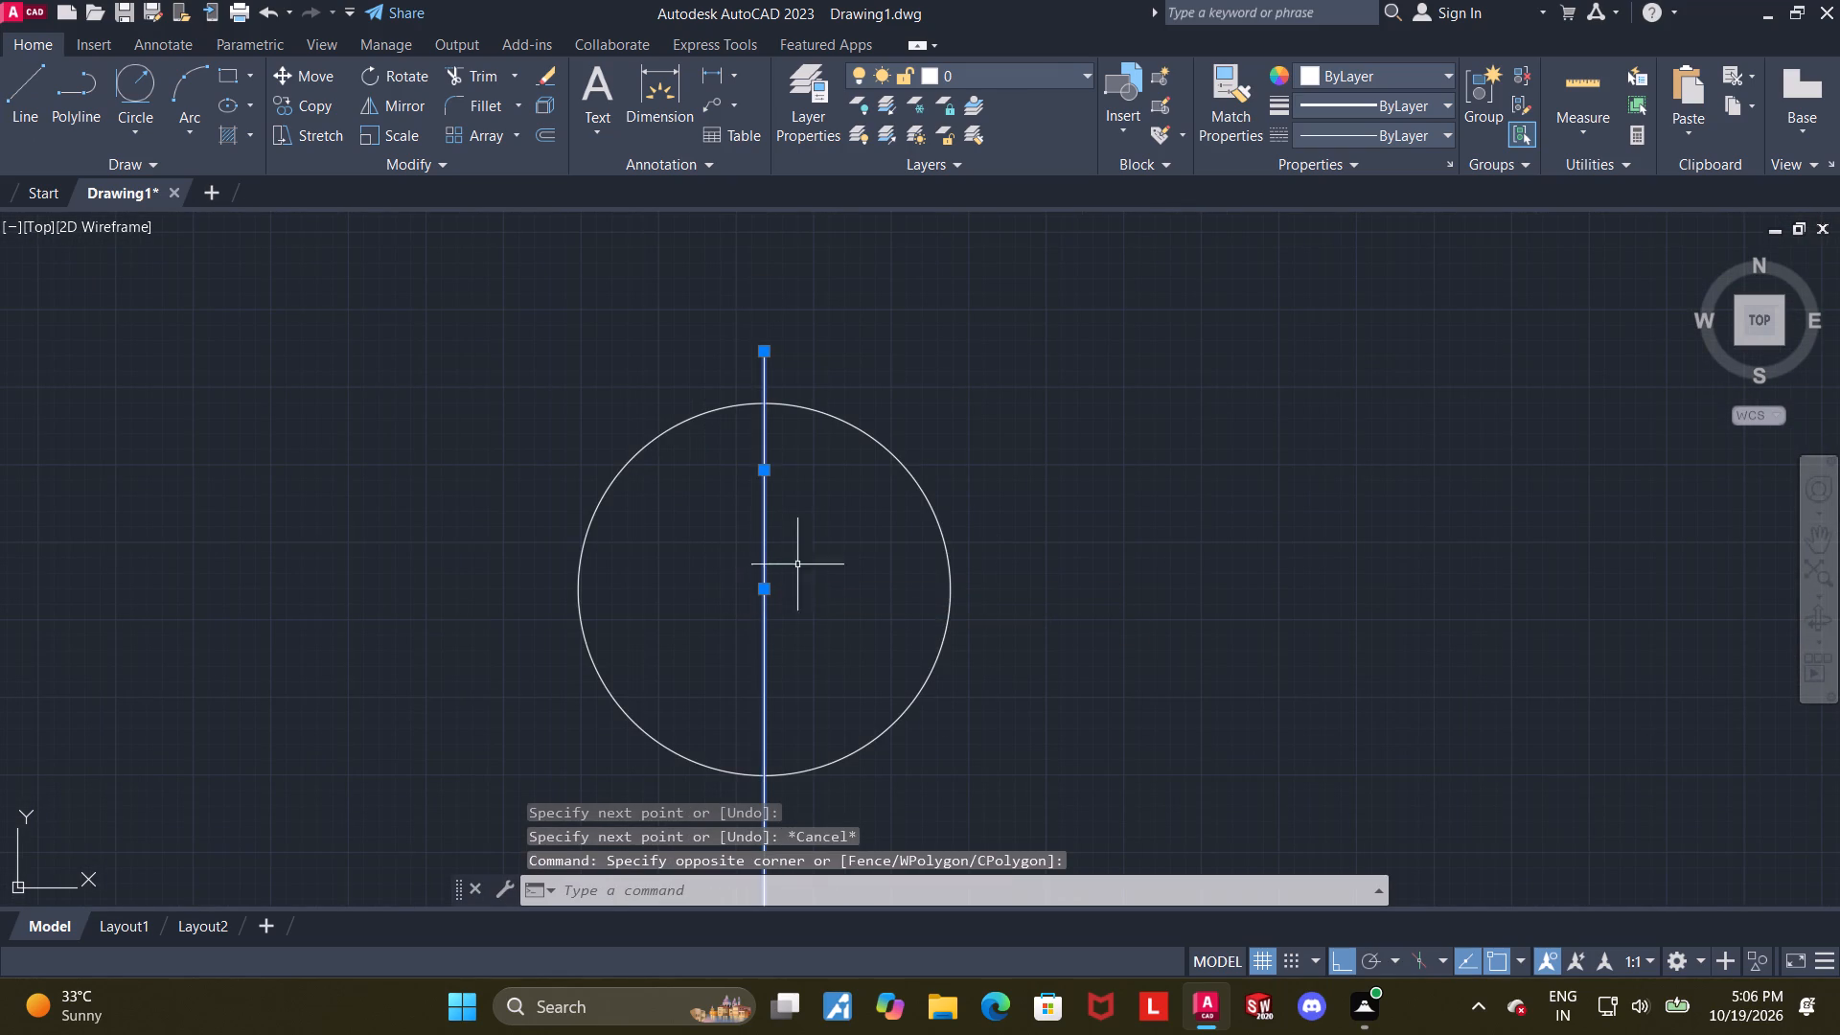
key(j)
key(Return)
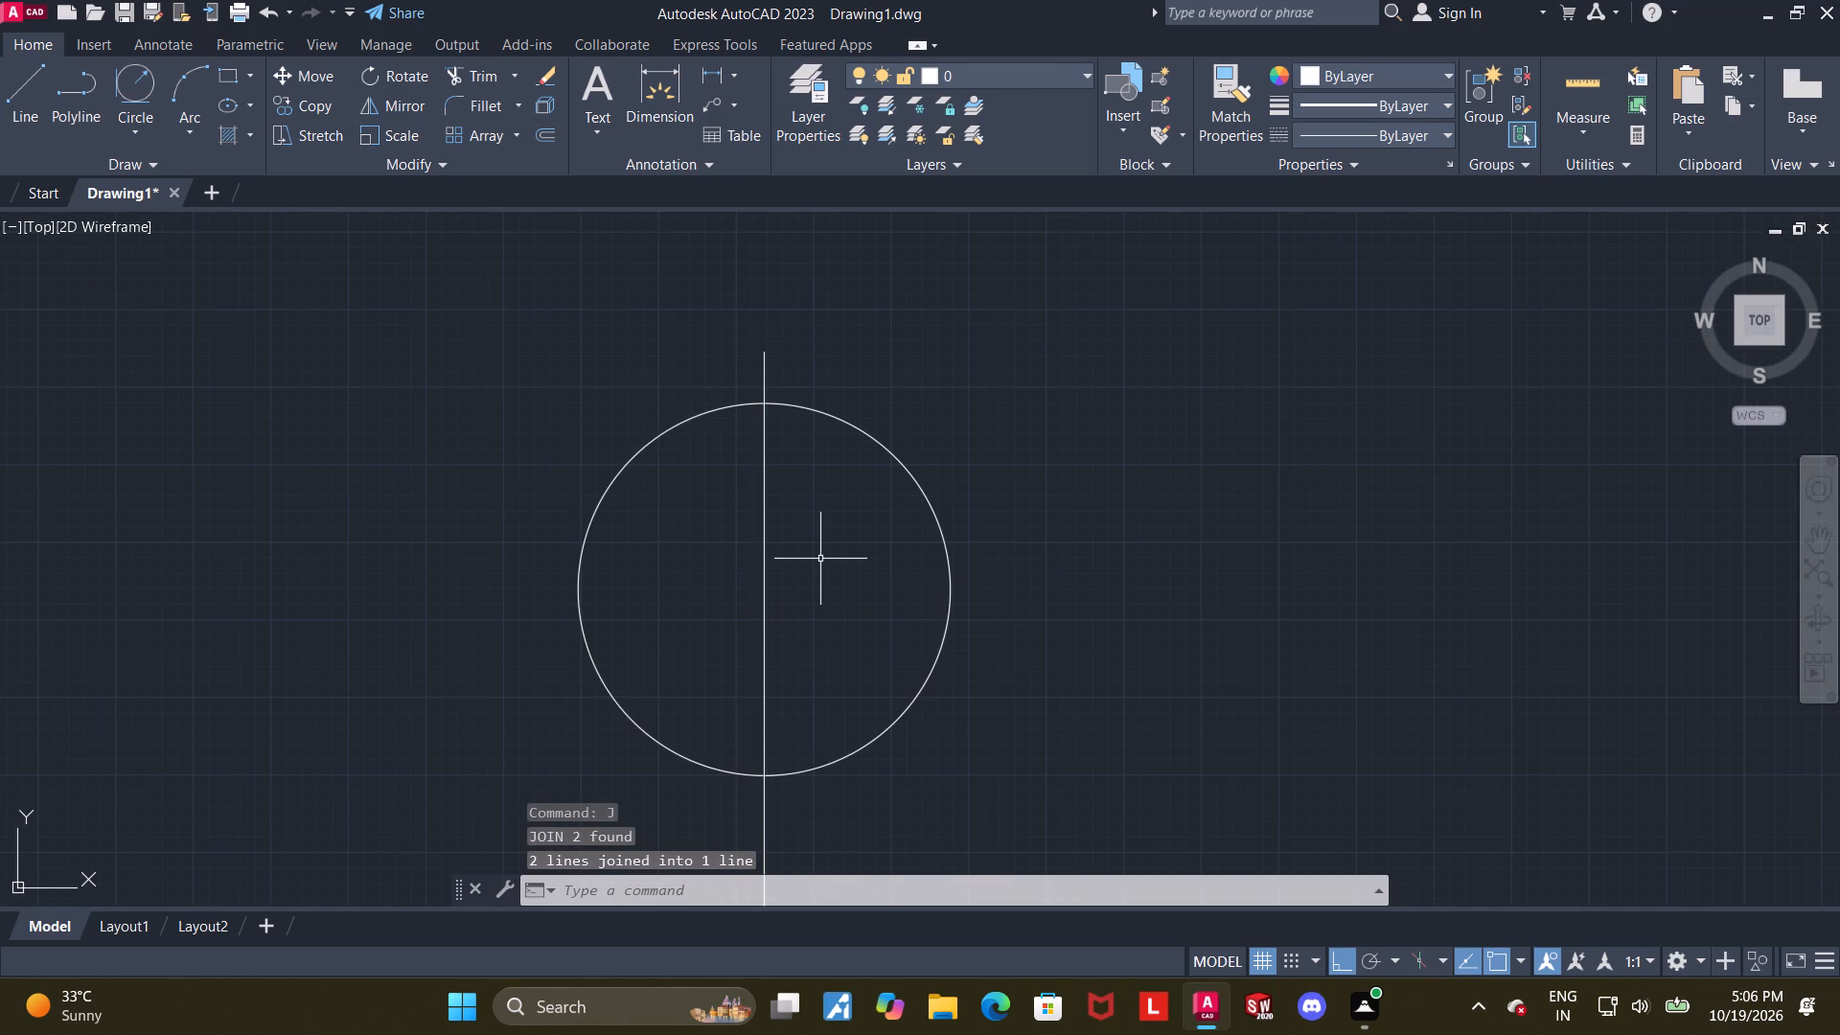
Draw a horizontal line about 71 long through the upper circle's centre, extending slightly past the circle on both sides.
click(30, 59)
click(27, 91)
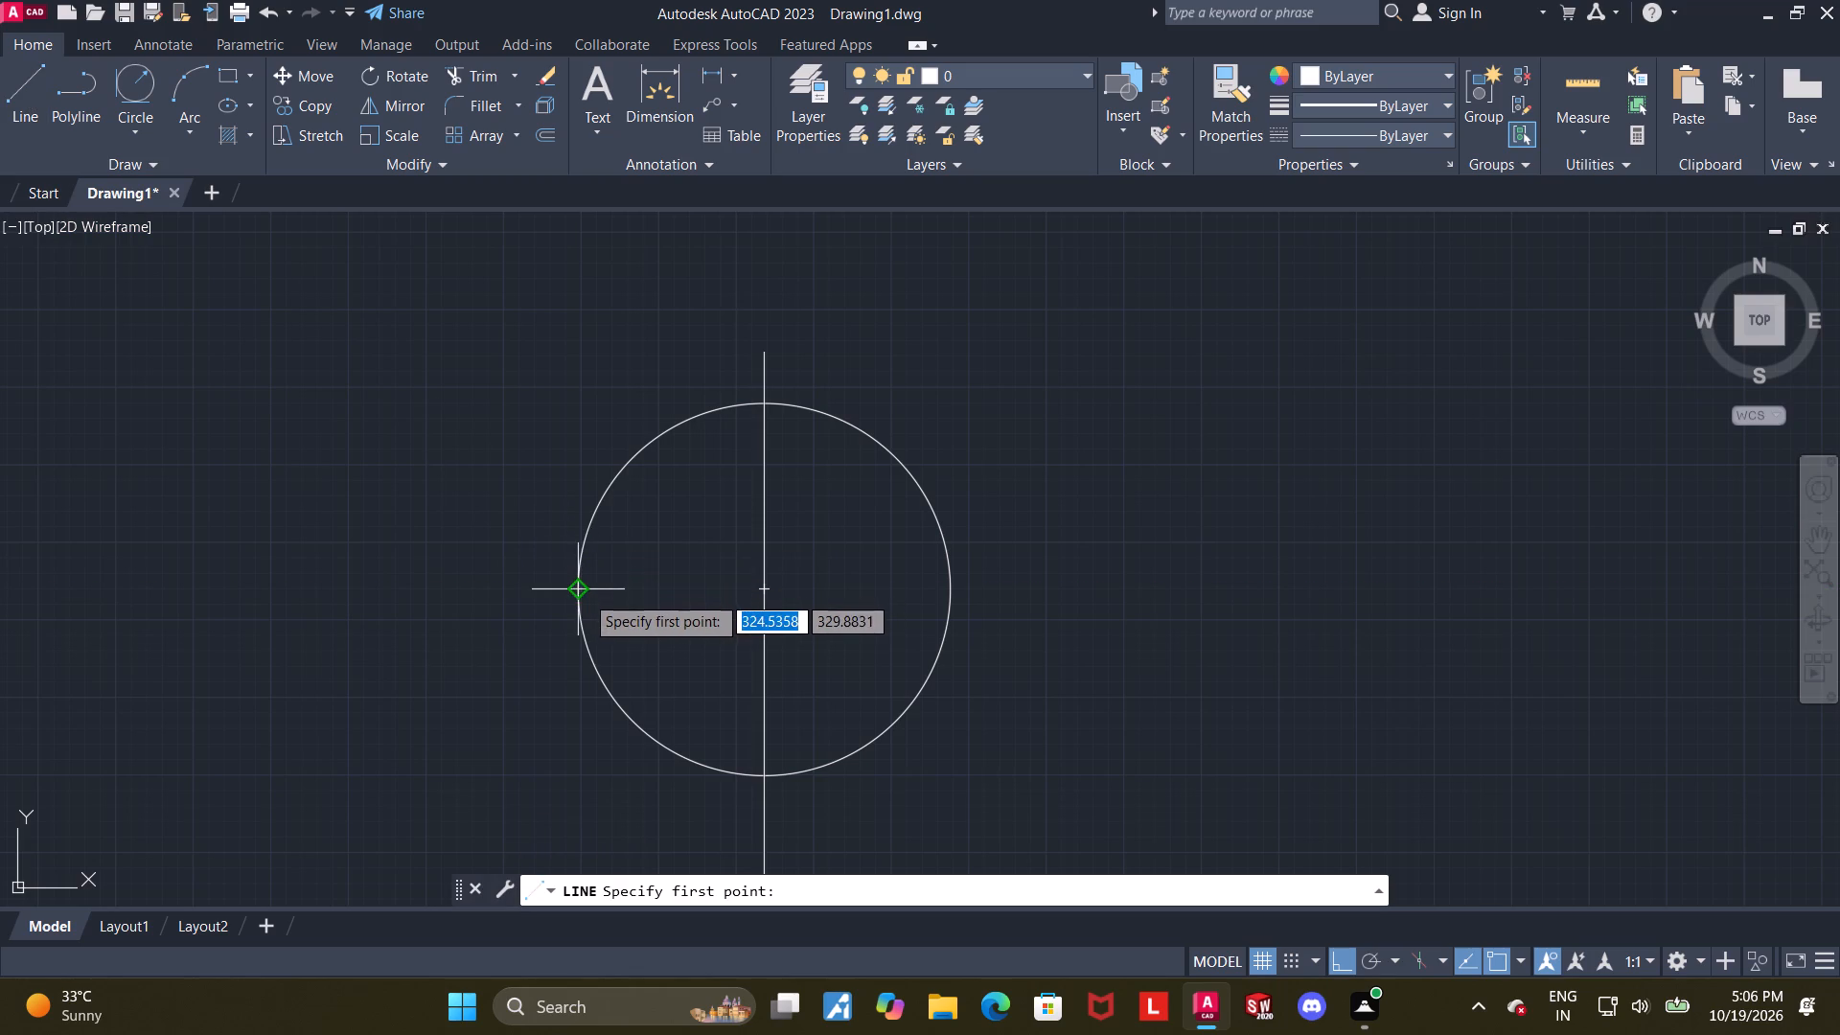
click(550, 586)
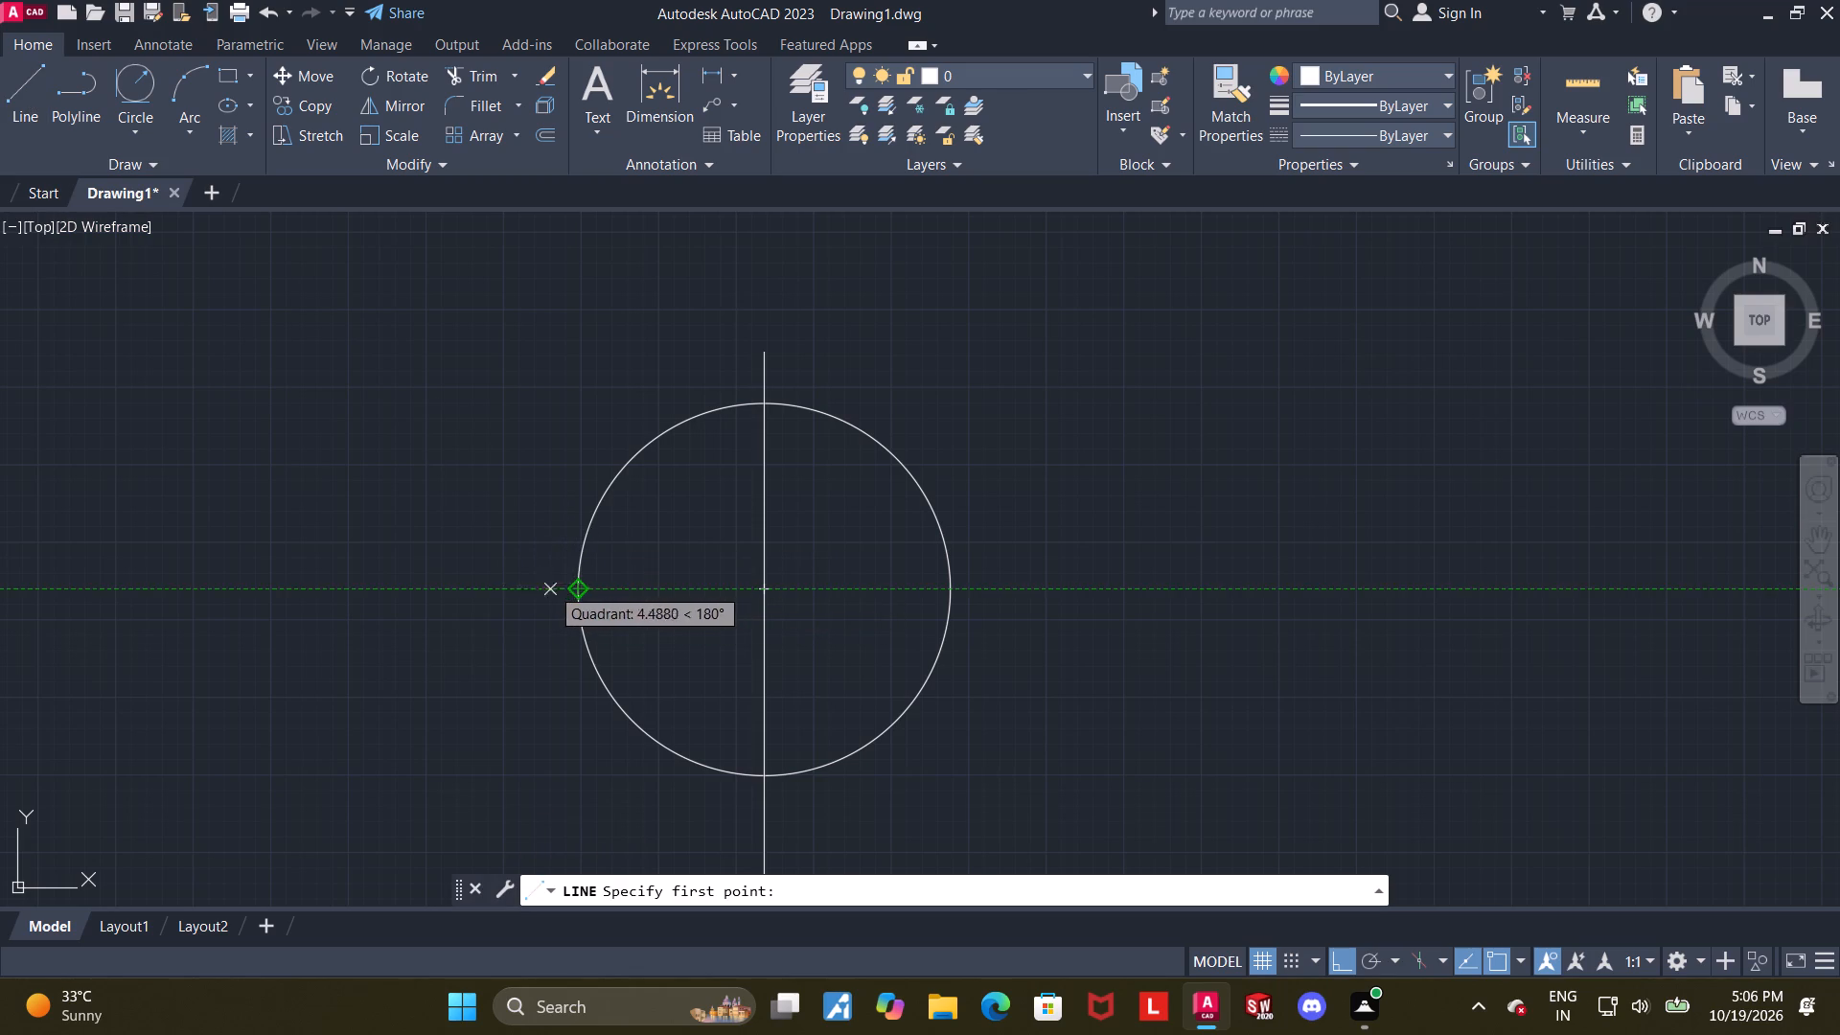
click(988, 573)
key(Escape)
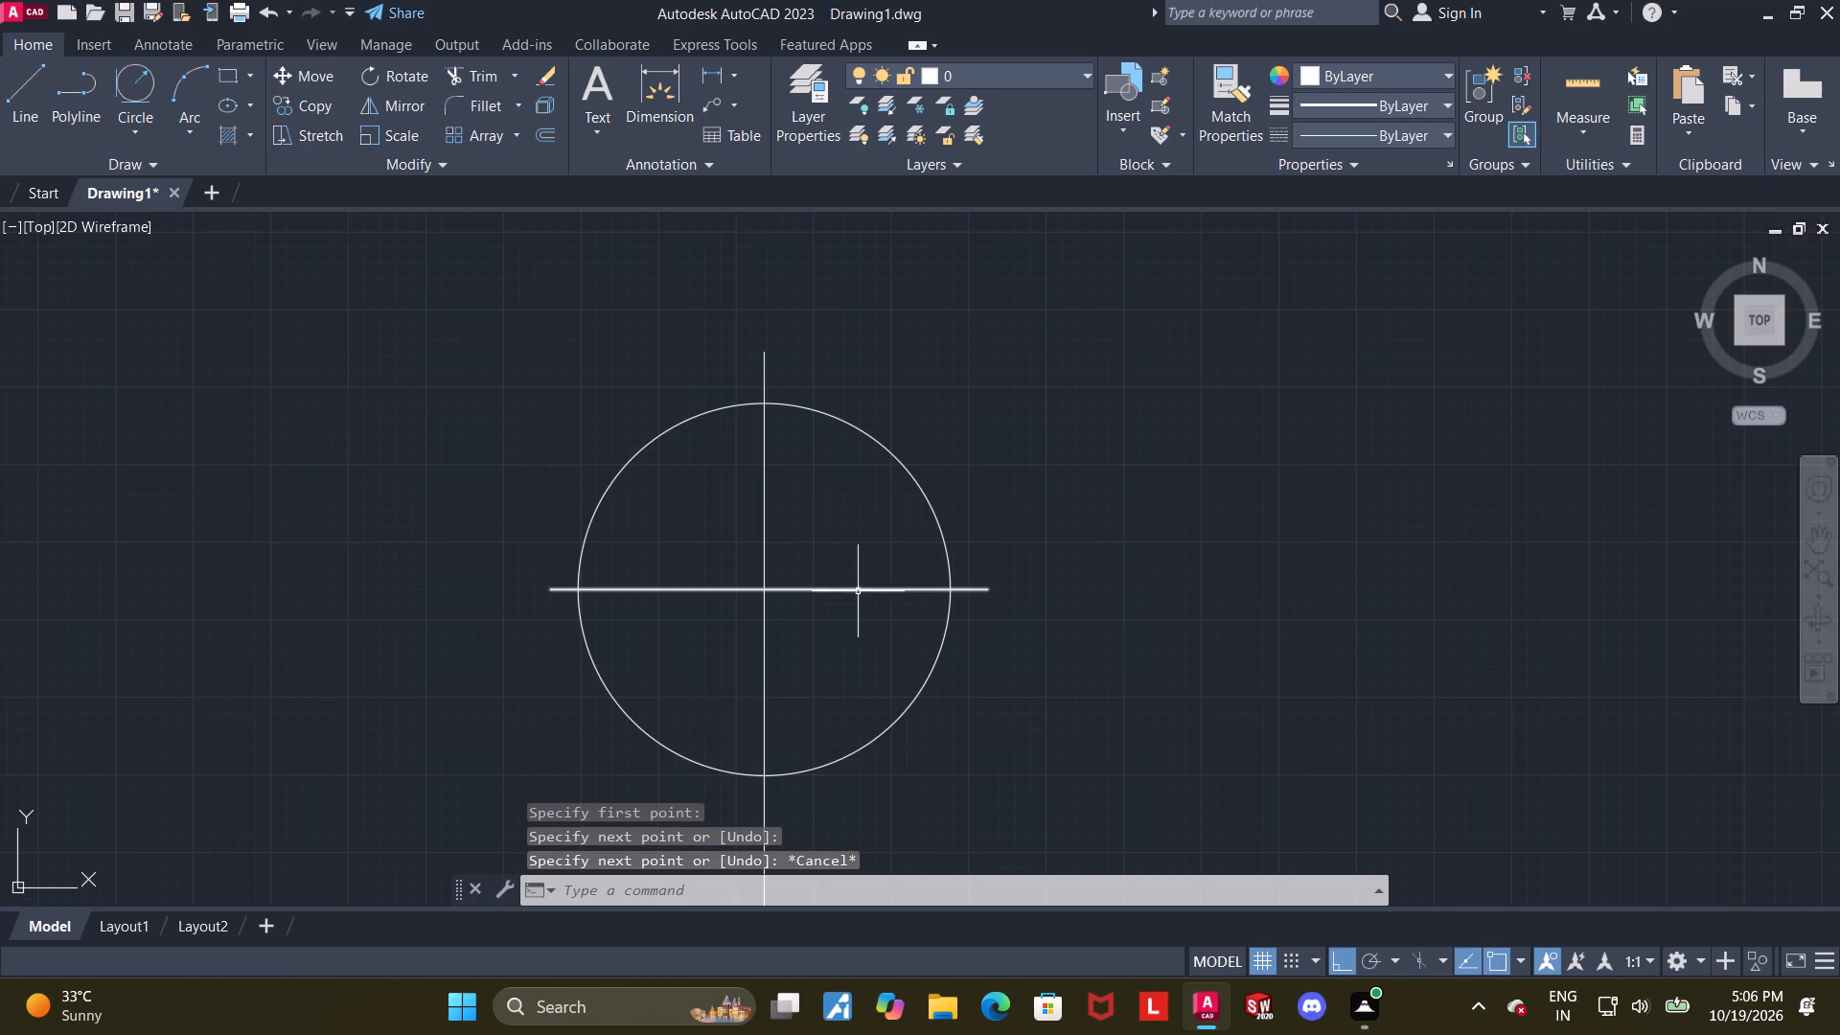
Give the upper circle's horizontal line and the long vertical middle line the ACAD_ISO04W100 linetype and the colour cyan.
scroll(854, 596, down, 3)
middle_drag(919, 649, 917, 597)
middle_drag(932, 606, 926, 572)
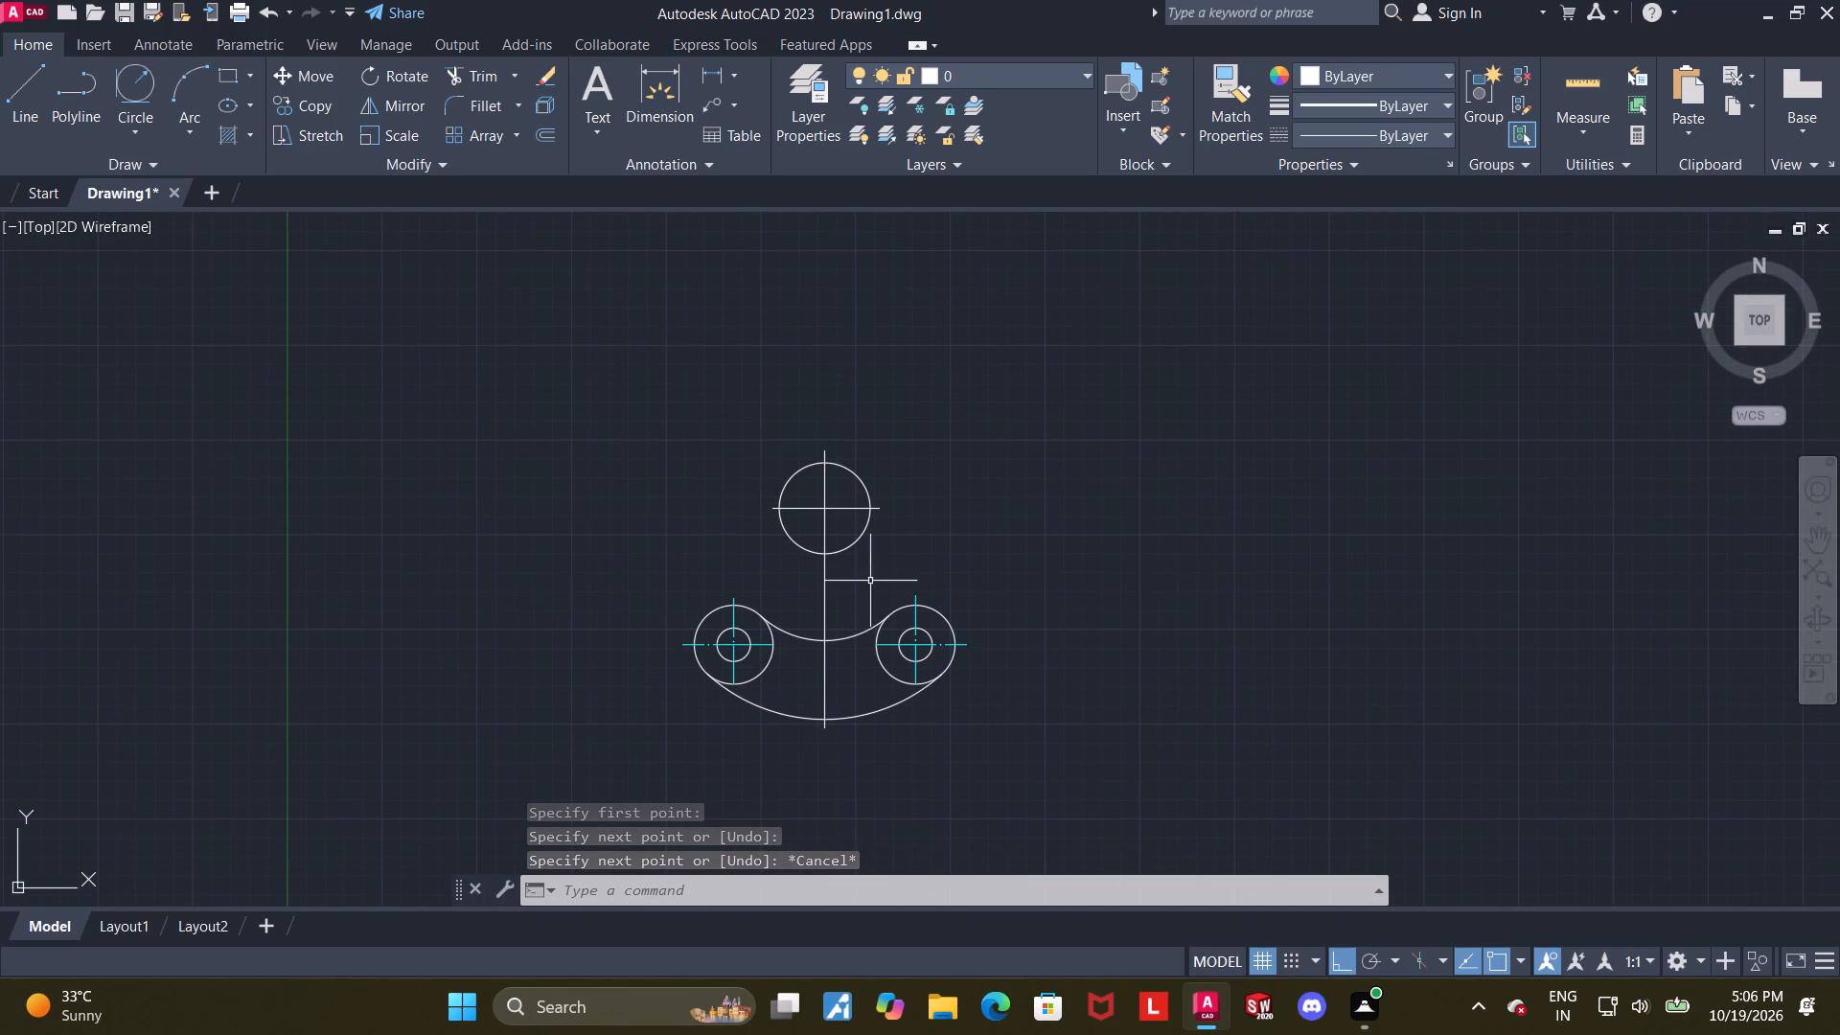
scroll(807, 578, up, 1)
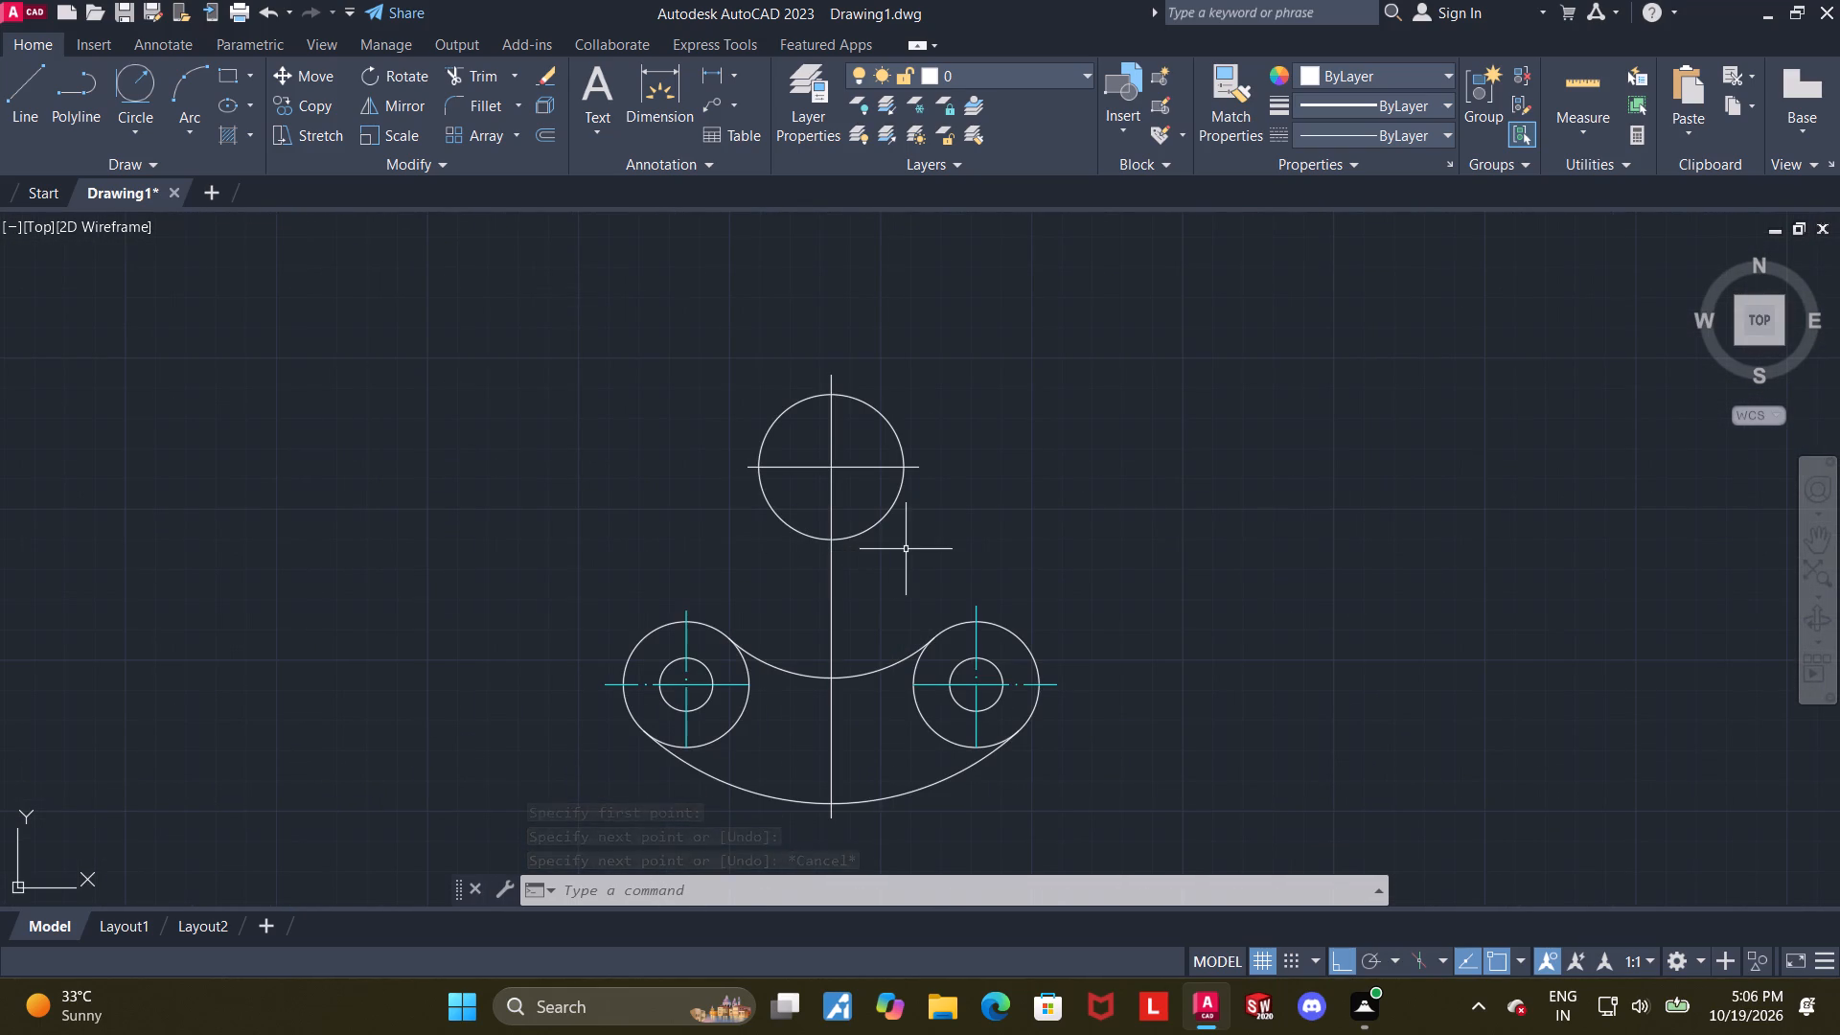
click(858, 490)
click(821, 455)
click(1346, 142)
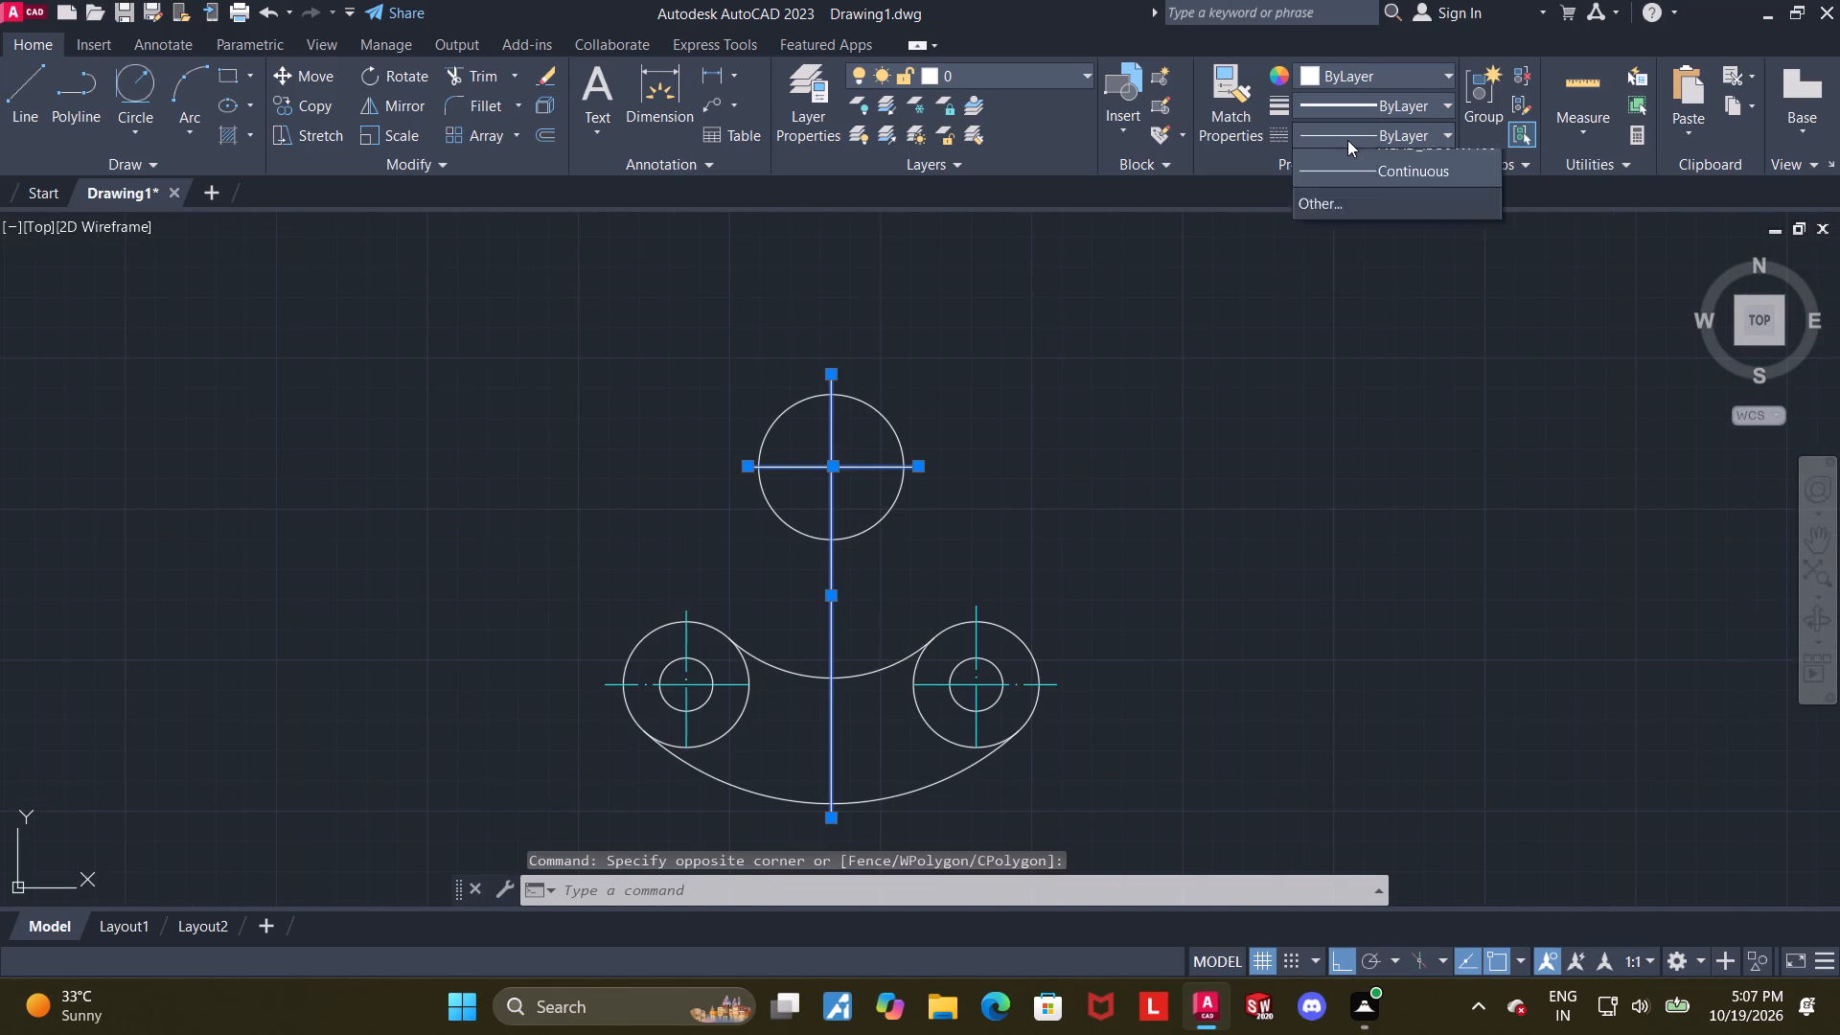
click(1365, 212)
click(1390, 72)
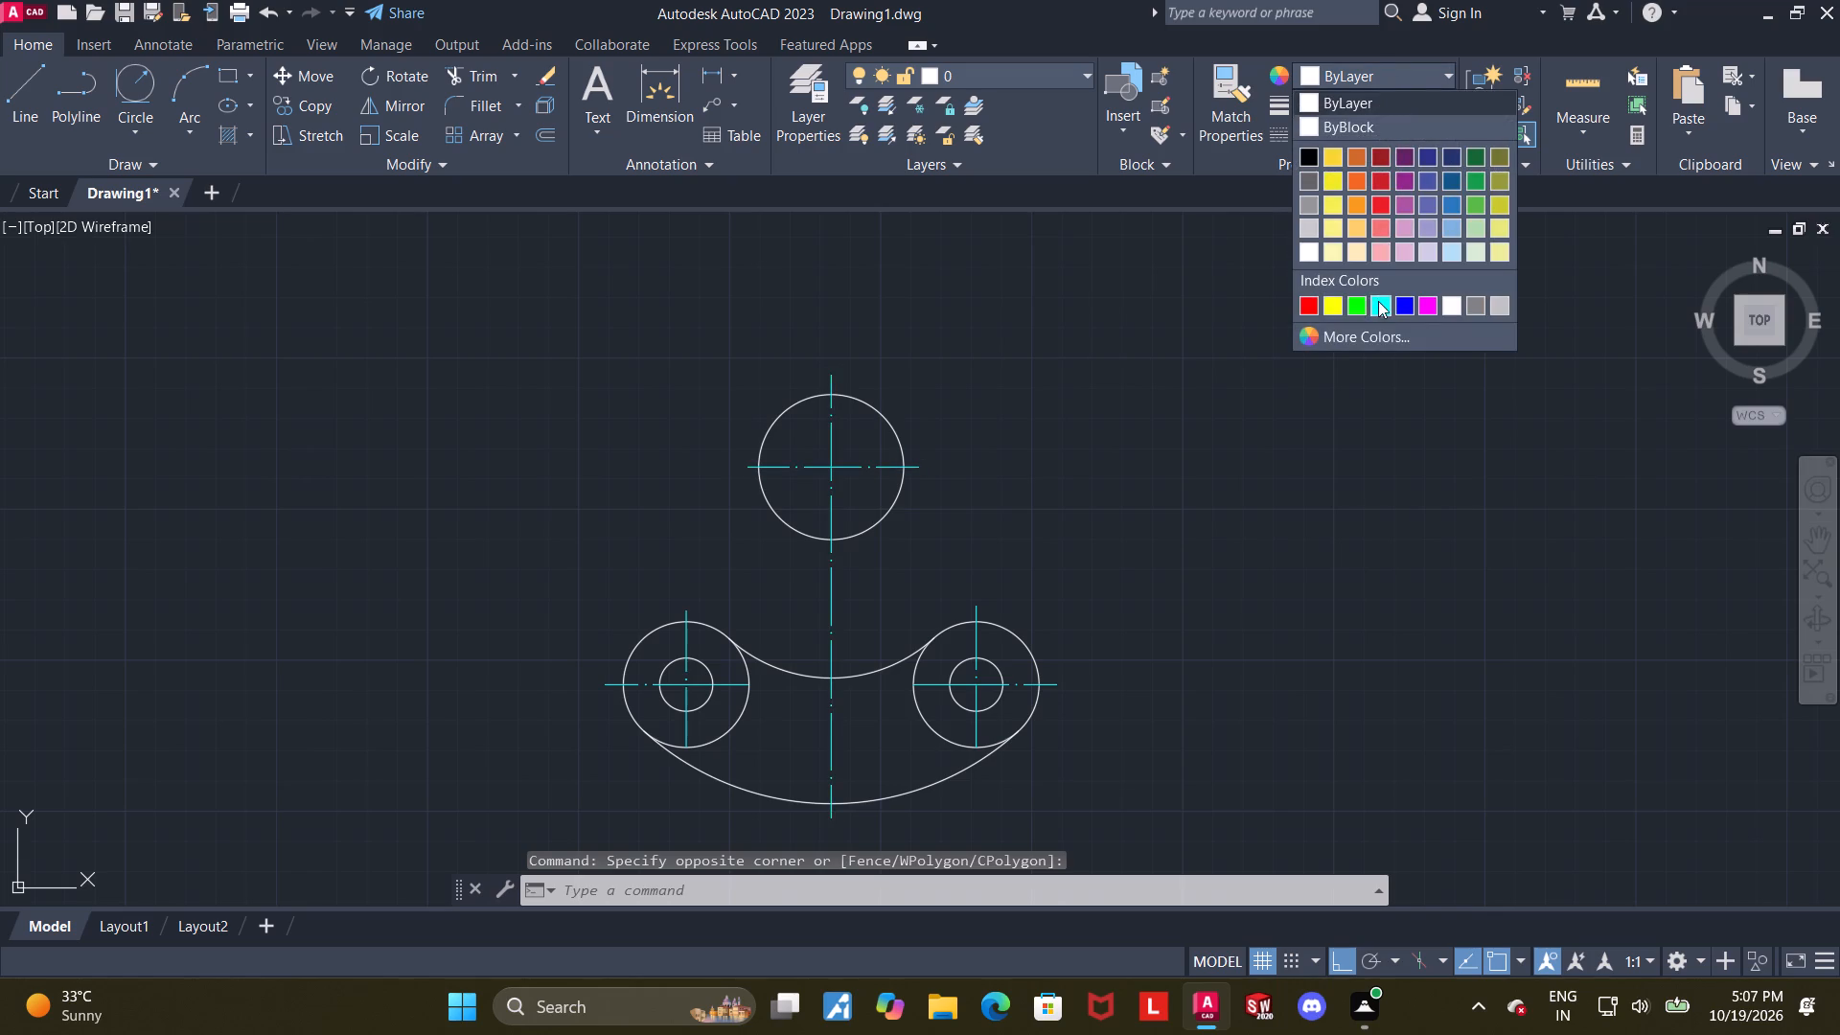
click(1378, 301)
key(Escape)
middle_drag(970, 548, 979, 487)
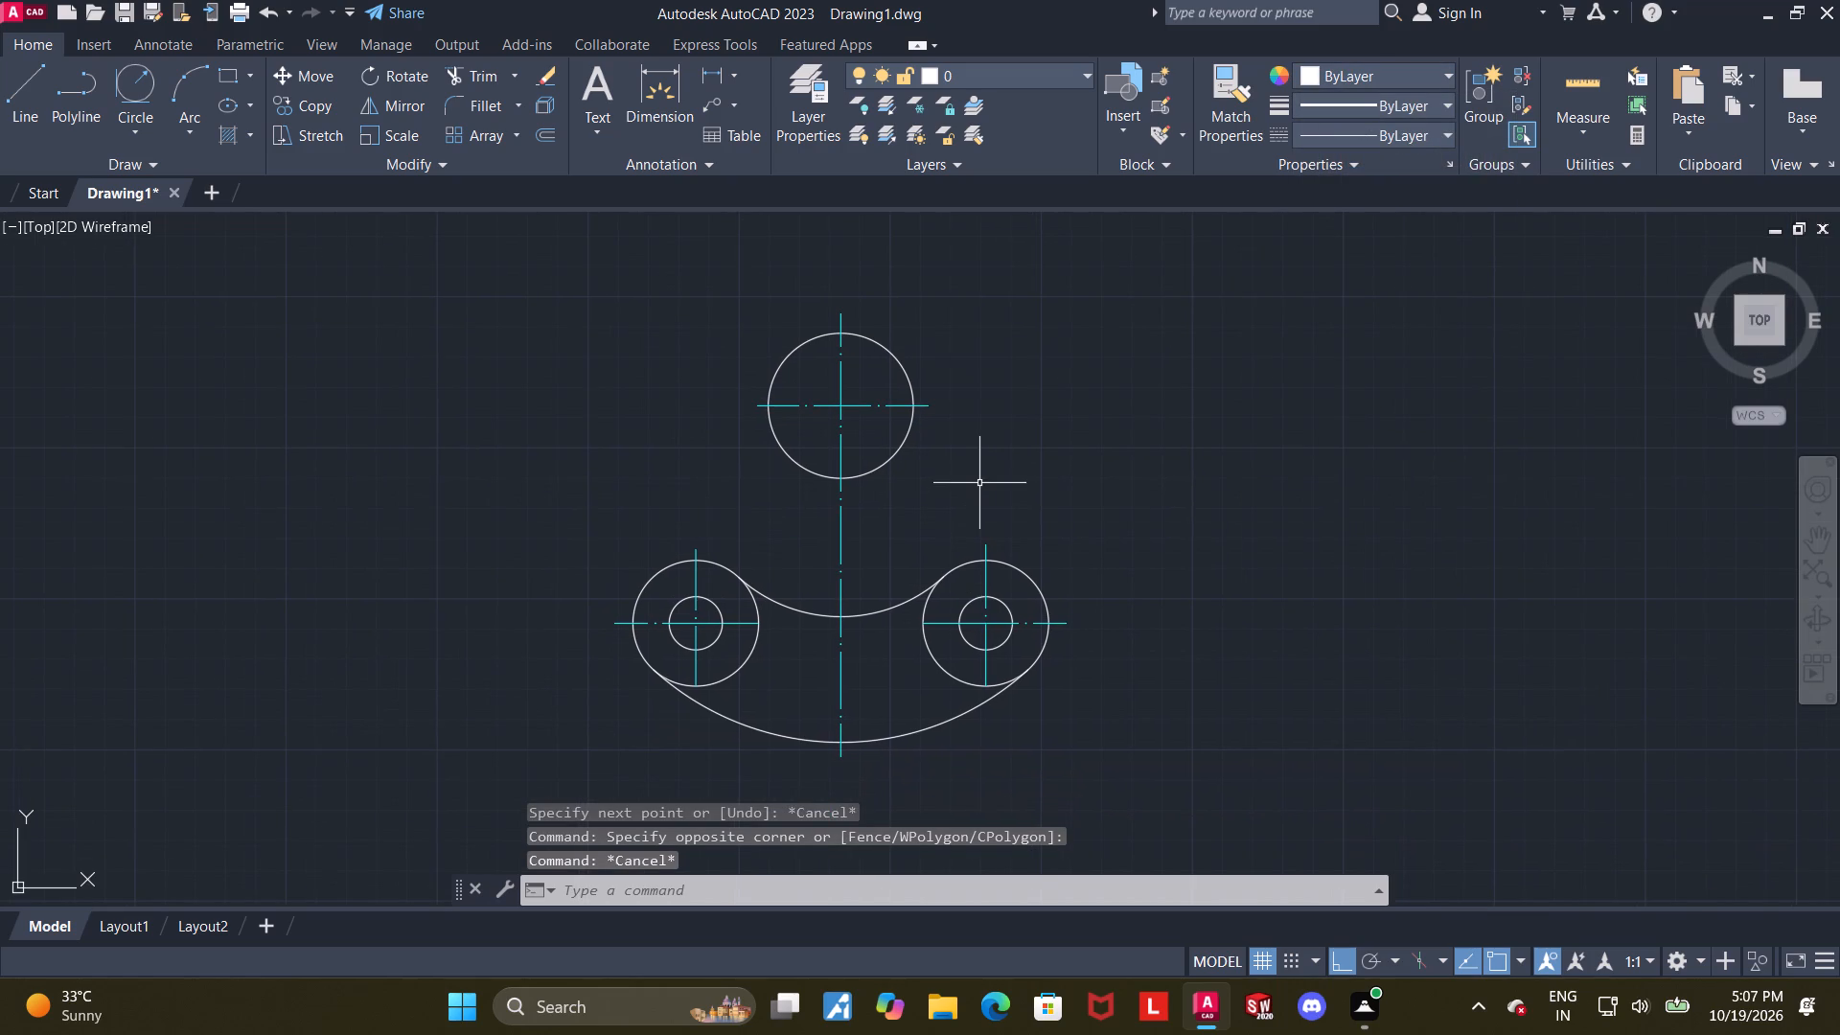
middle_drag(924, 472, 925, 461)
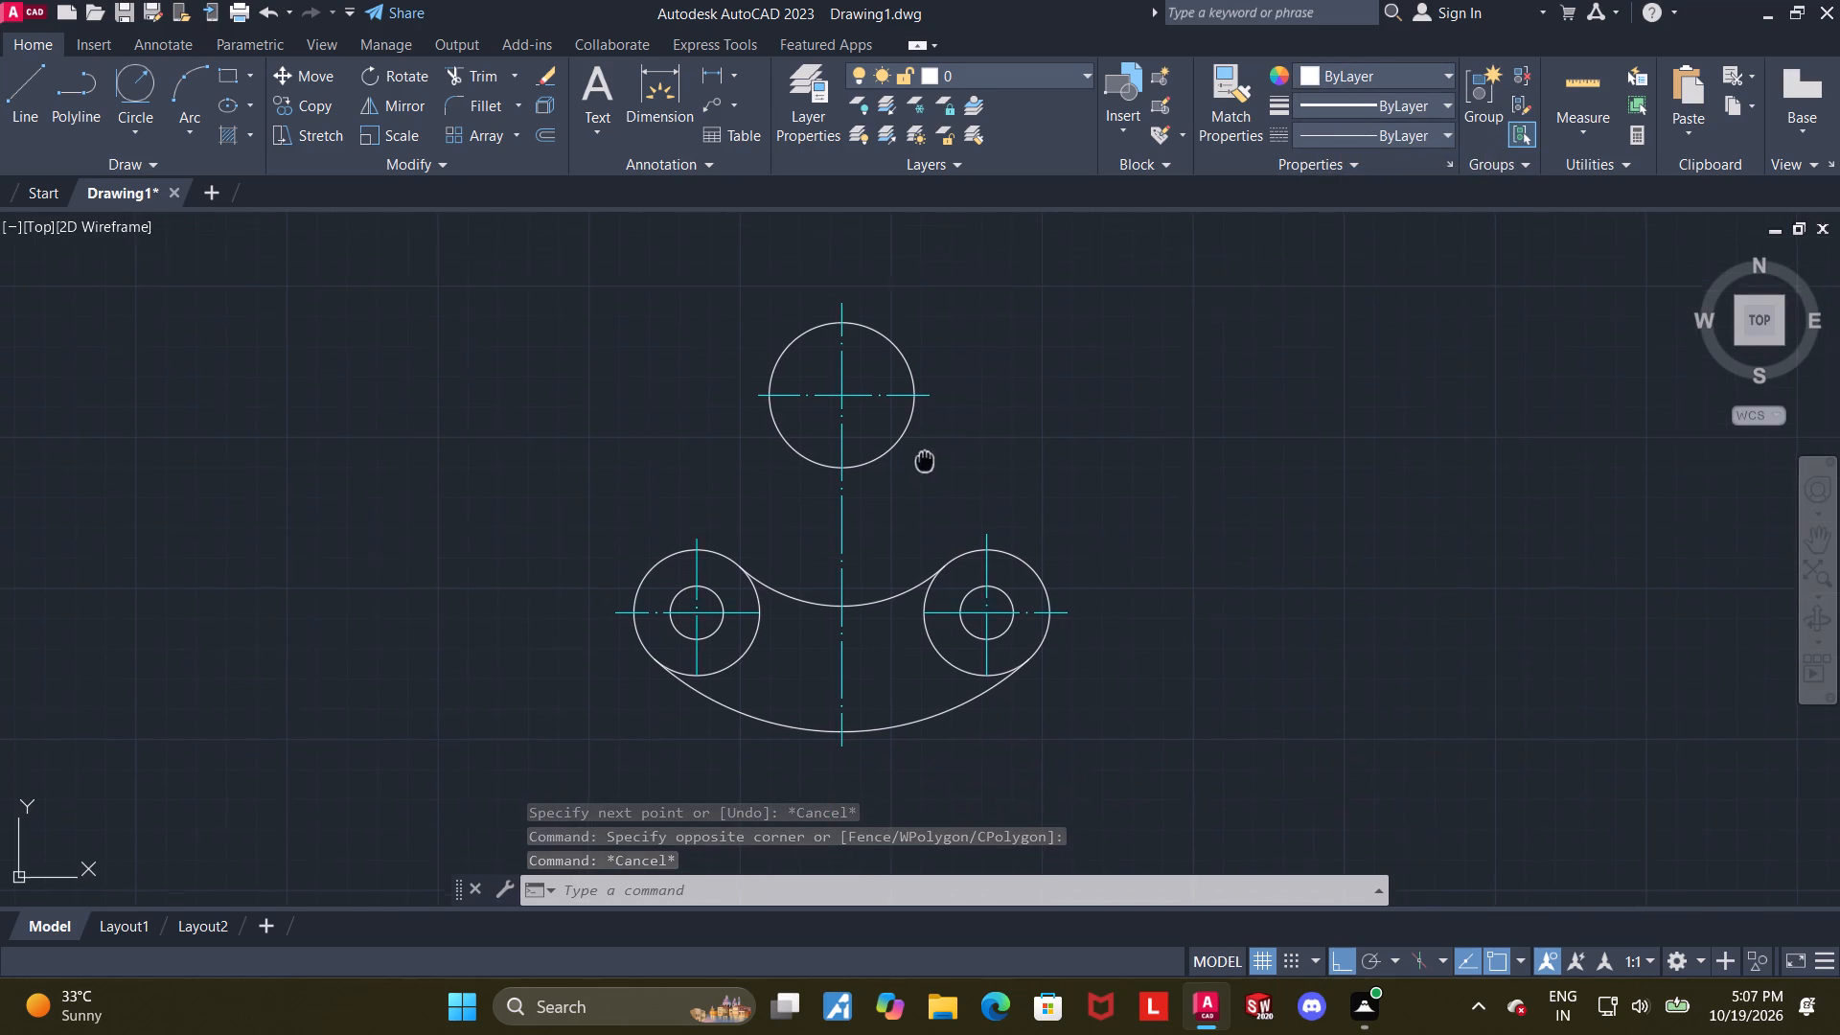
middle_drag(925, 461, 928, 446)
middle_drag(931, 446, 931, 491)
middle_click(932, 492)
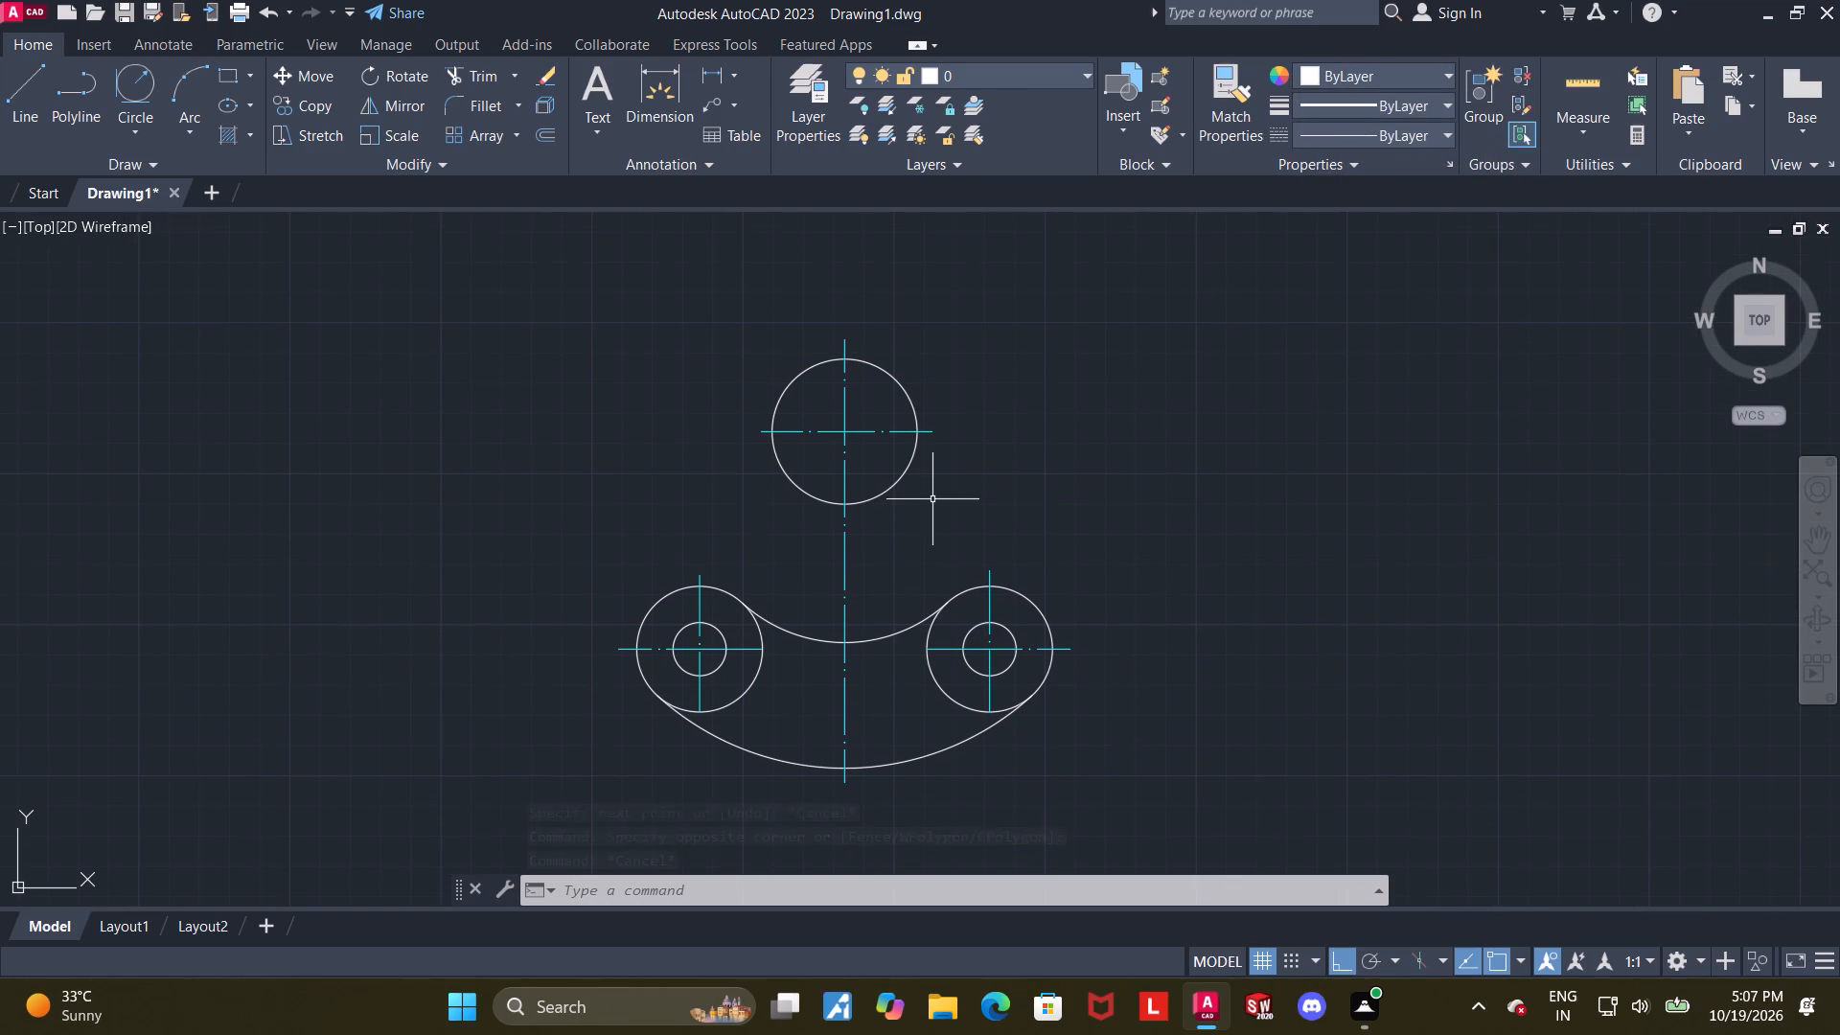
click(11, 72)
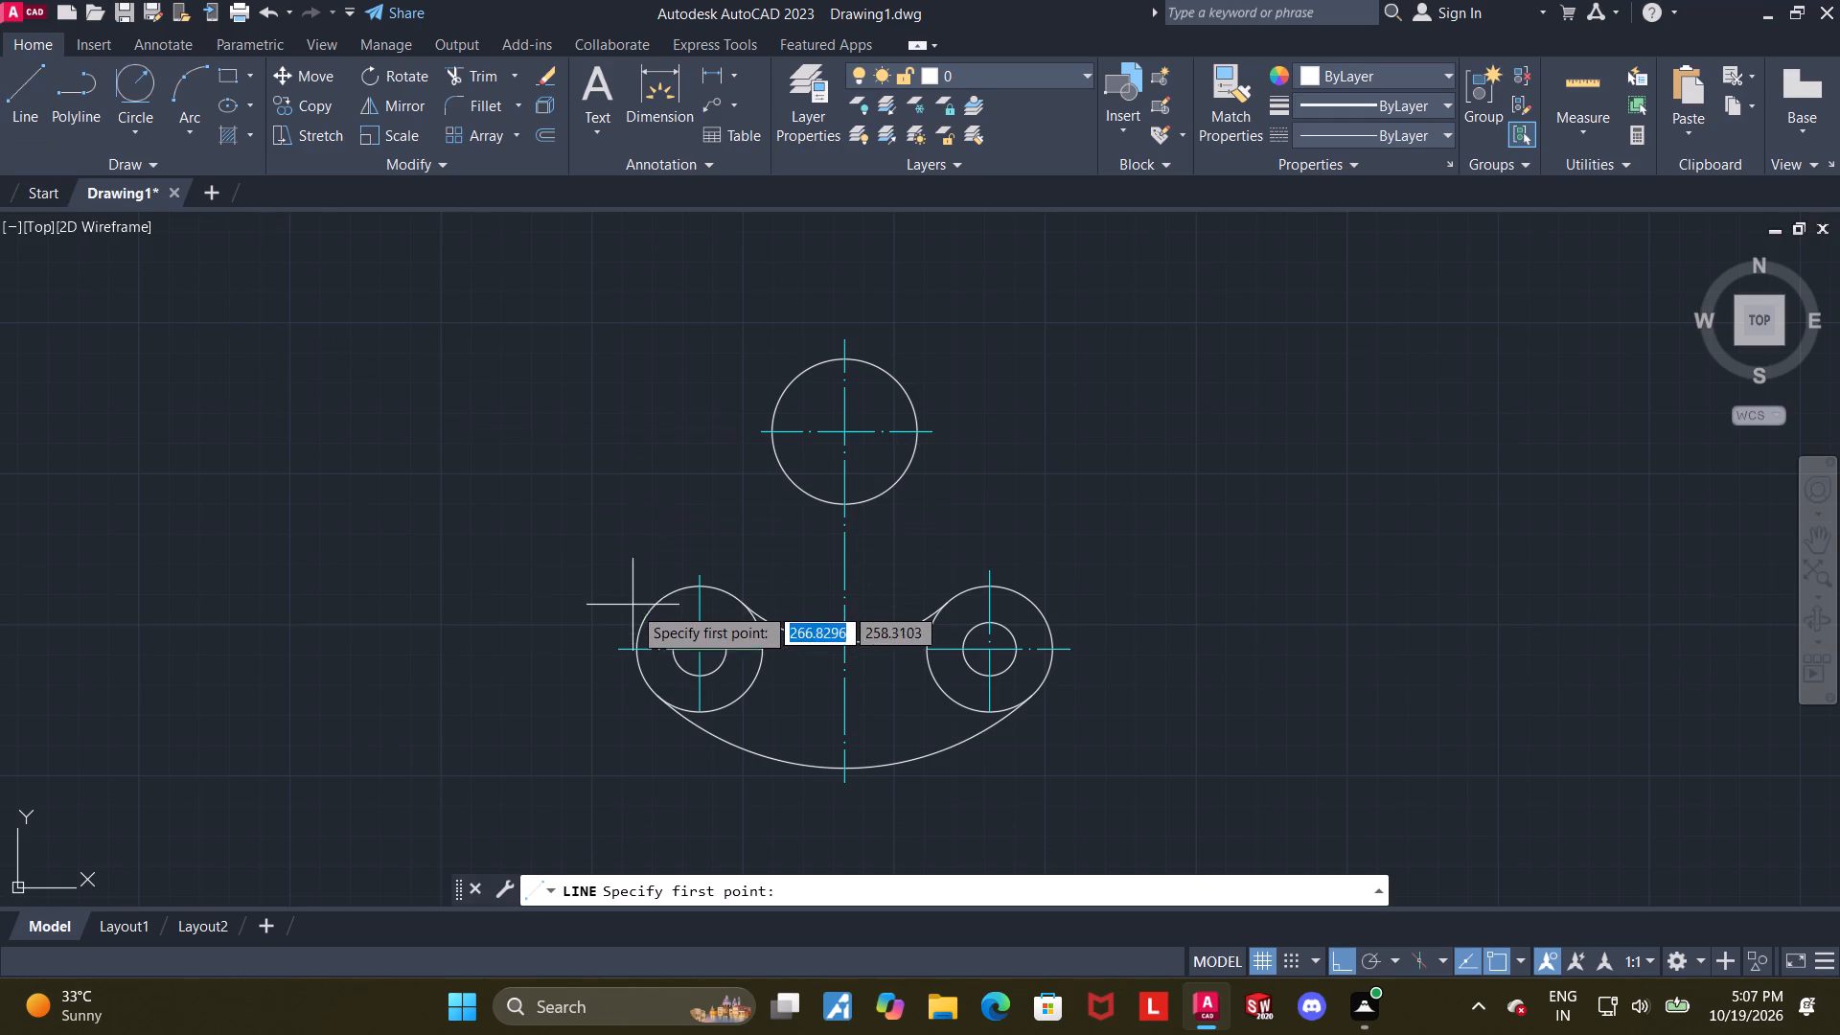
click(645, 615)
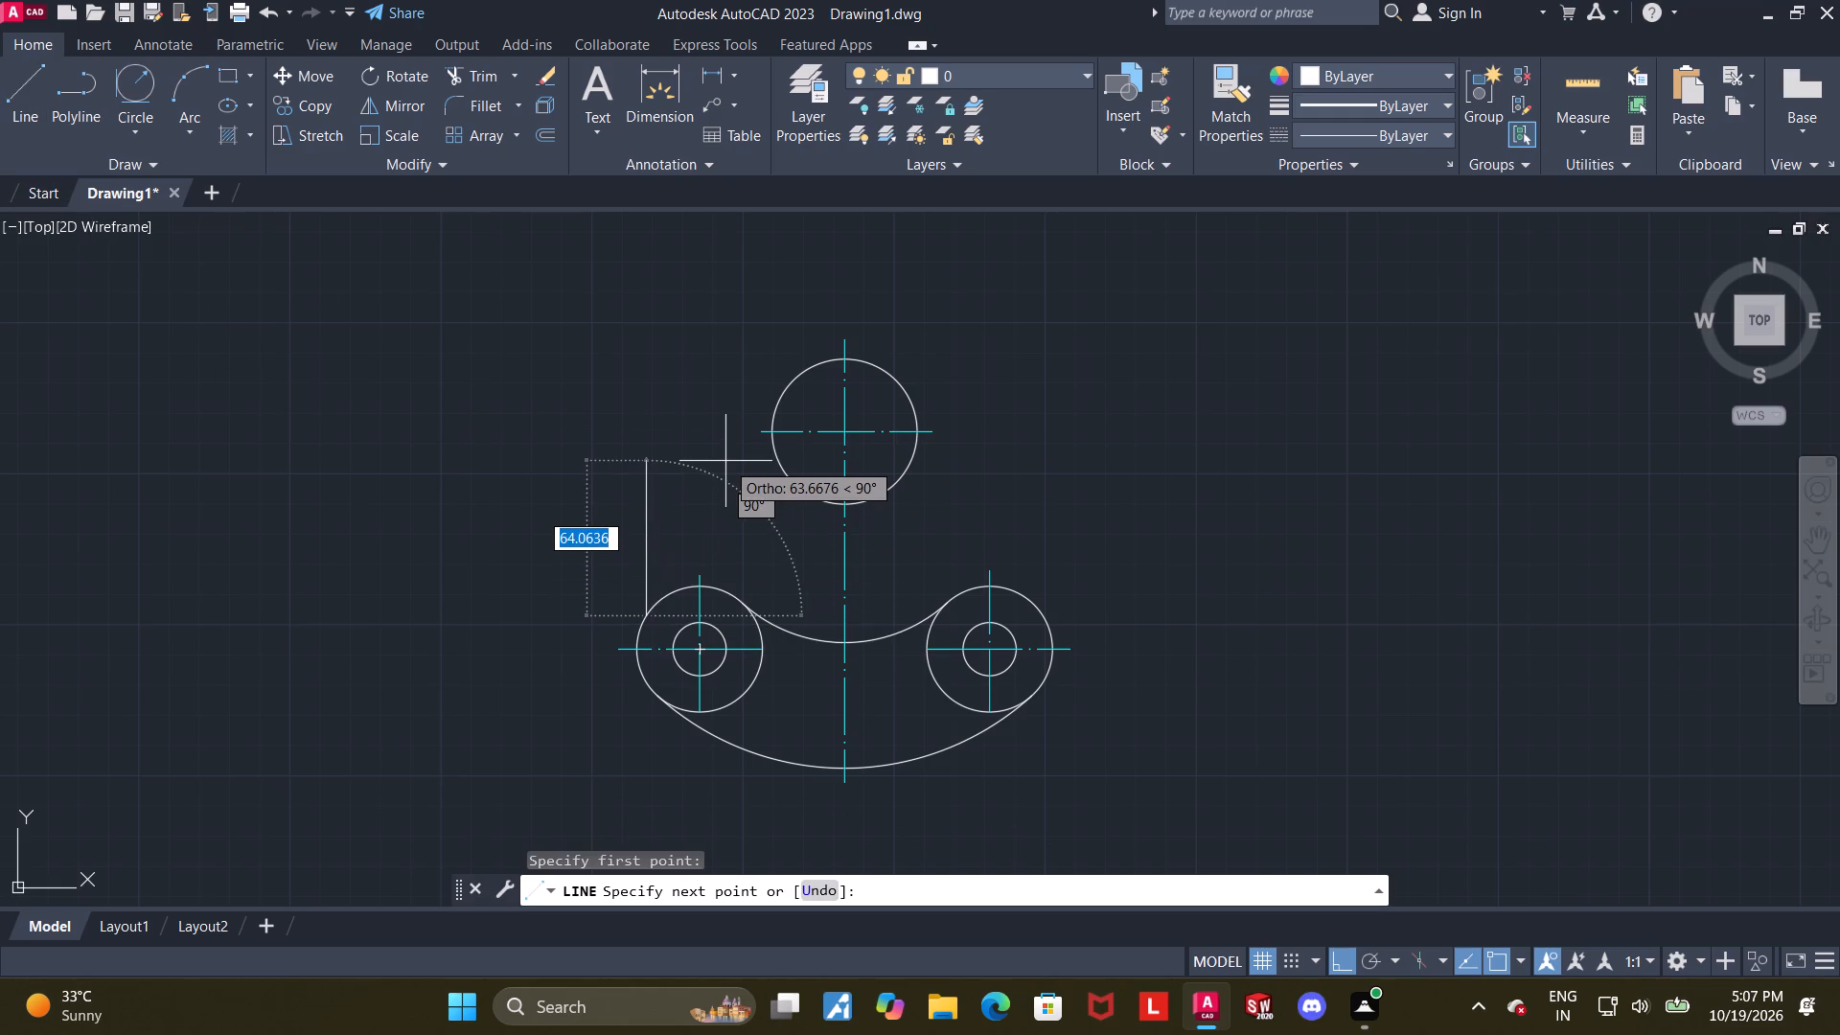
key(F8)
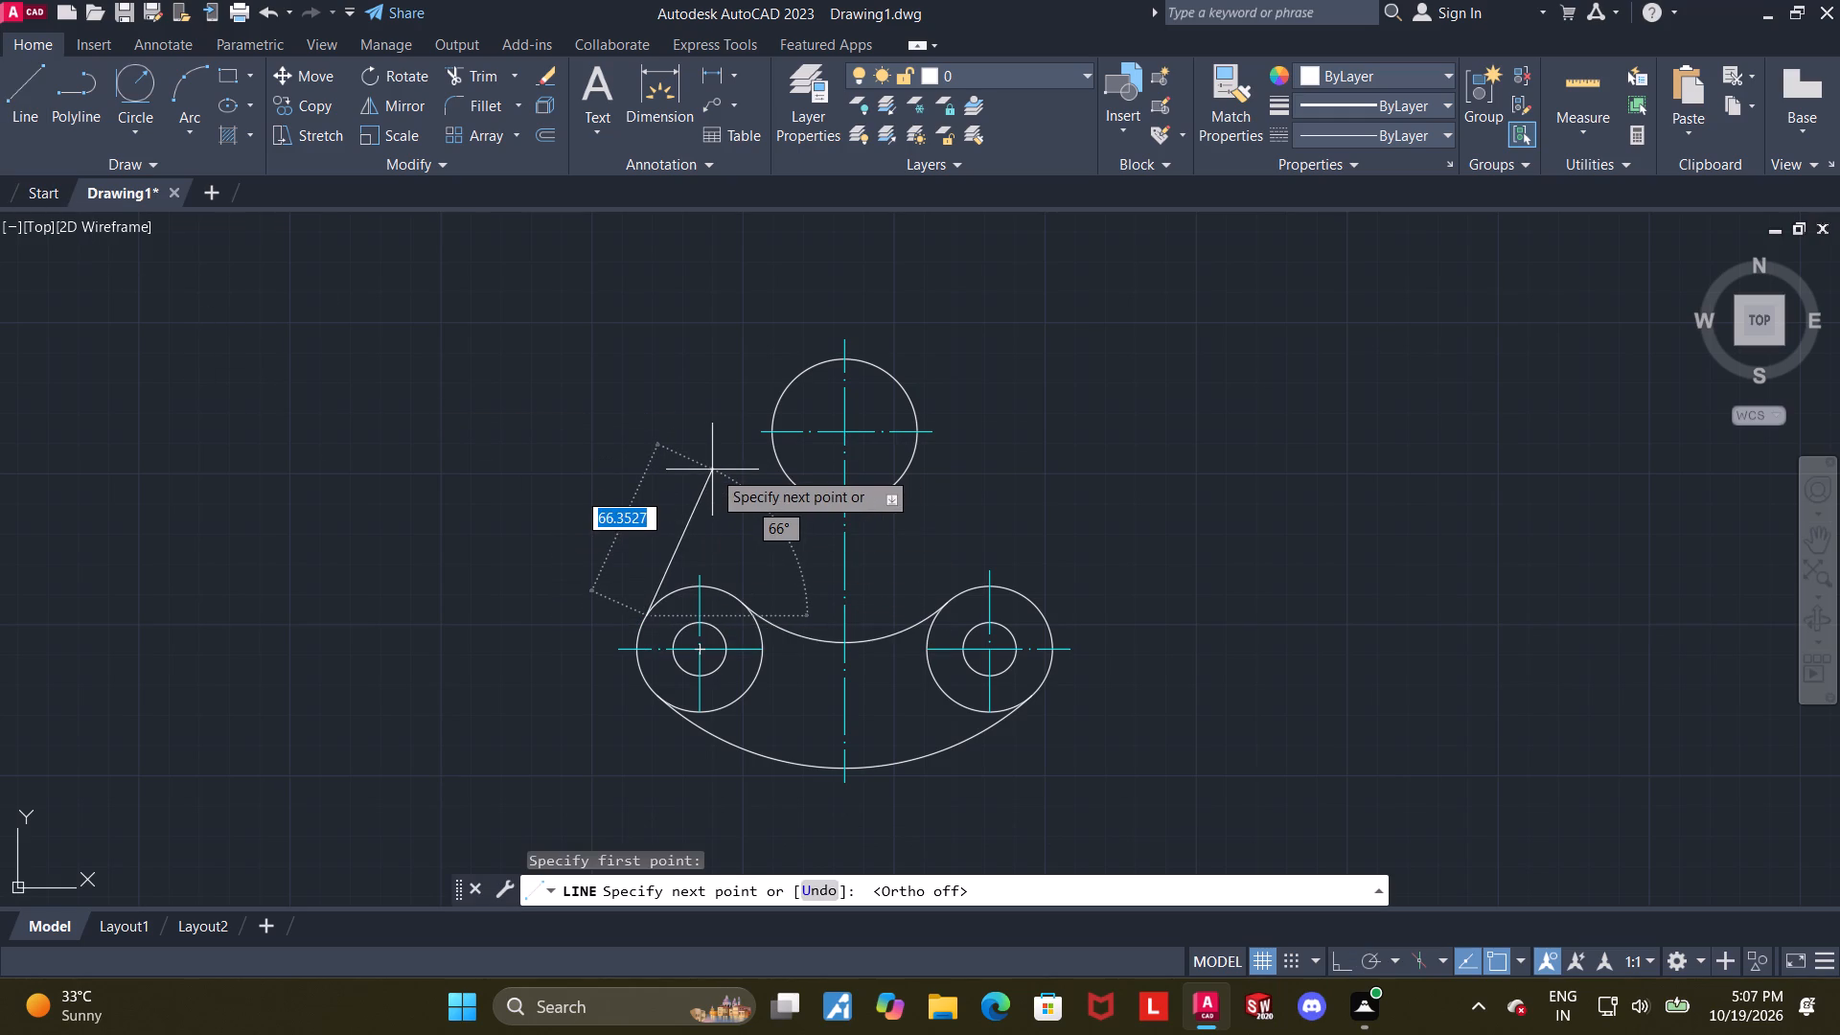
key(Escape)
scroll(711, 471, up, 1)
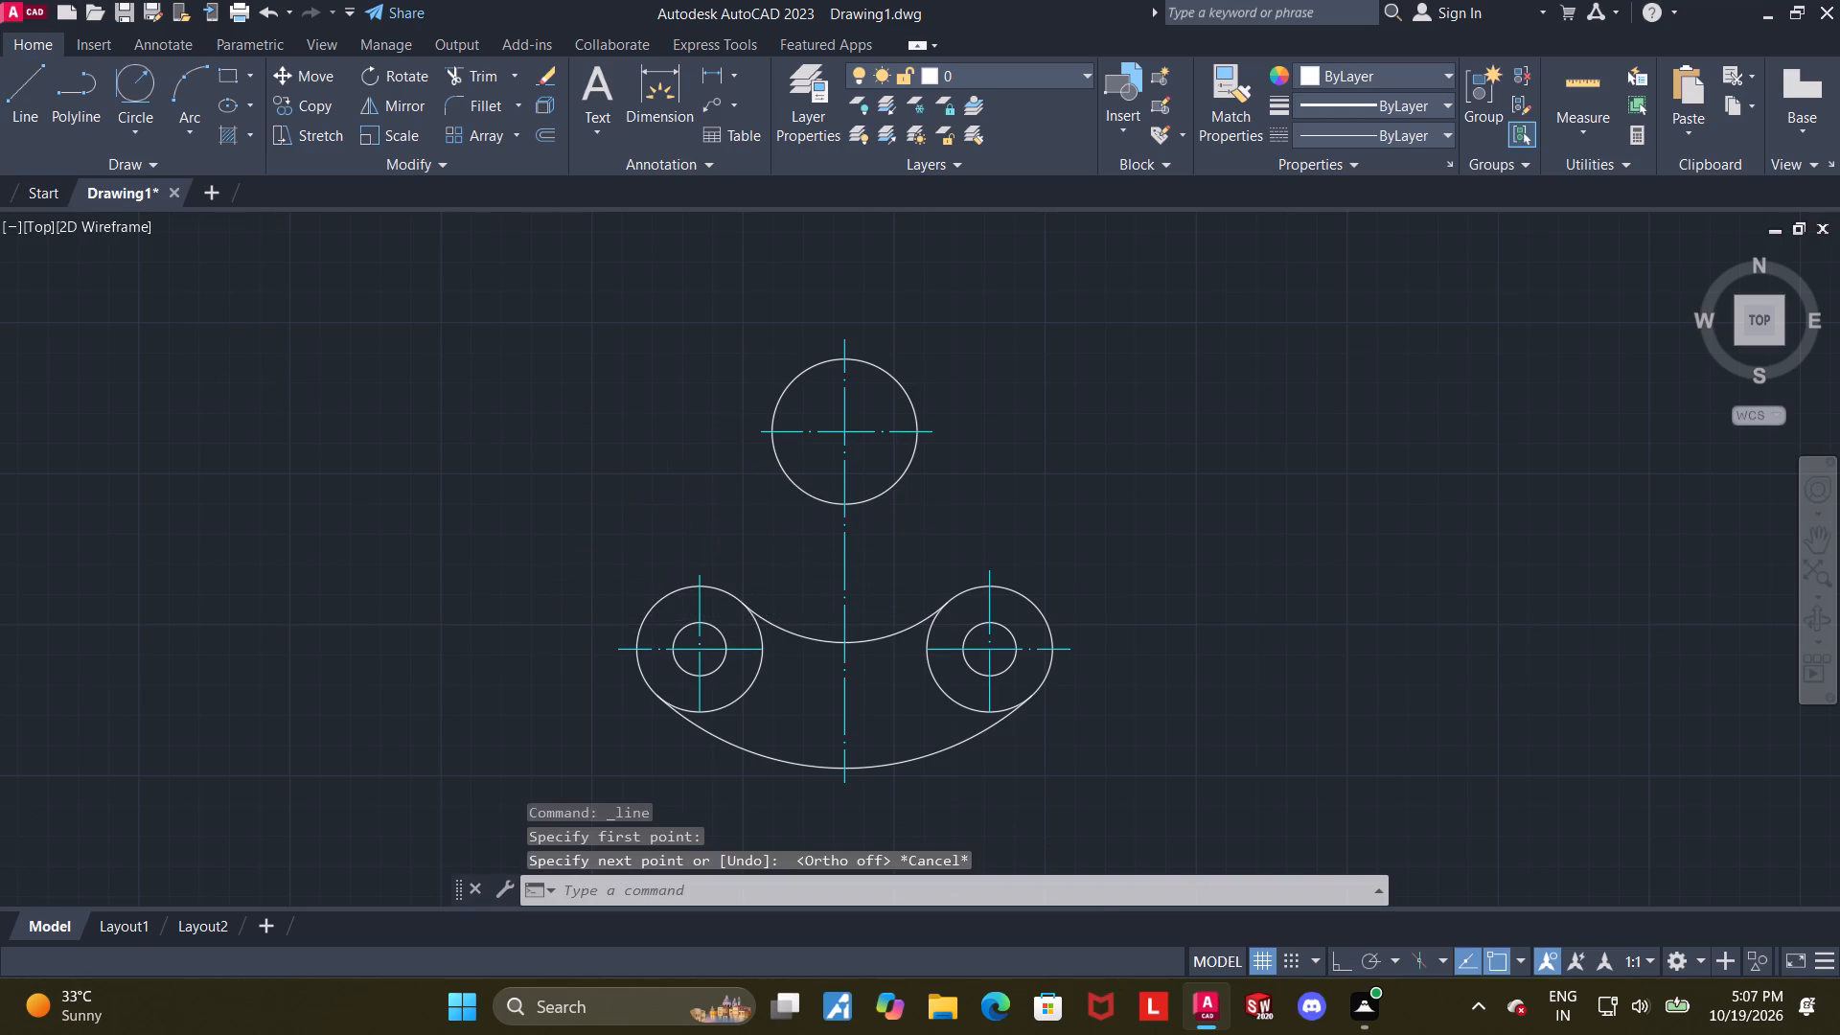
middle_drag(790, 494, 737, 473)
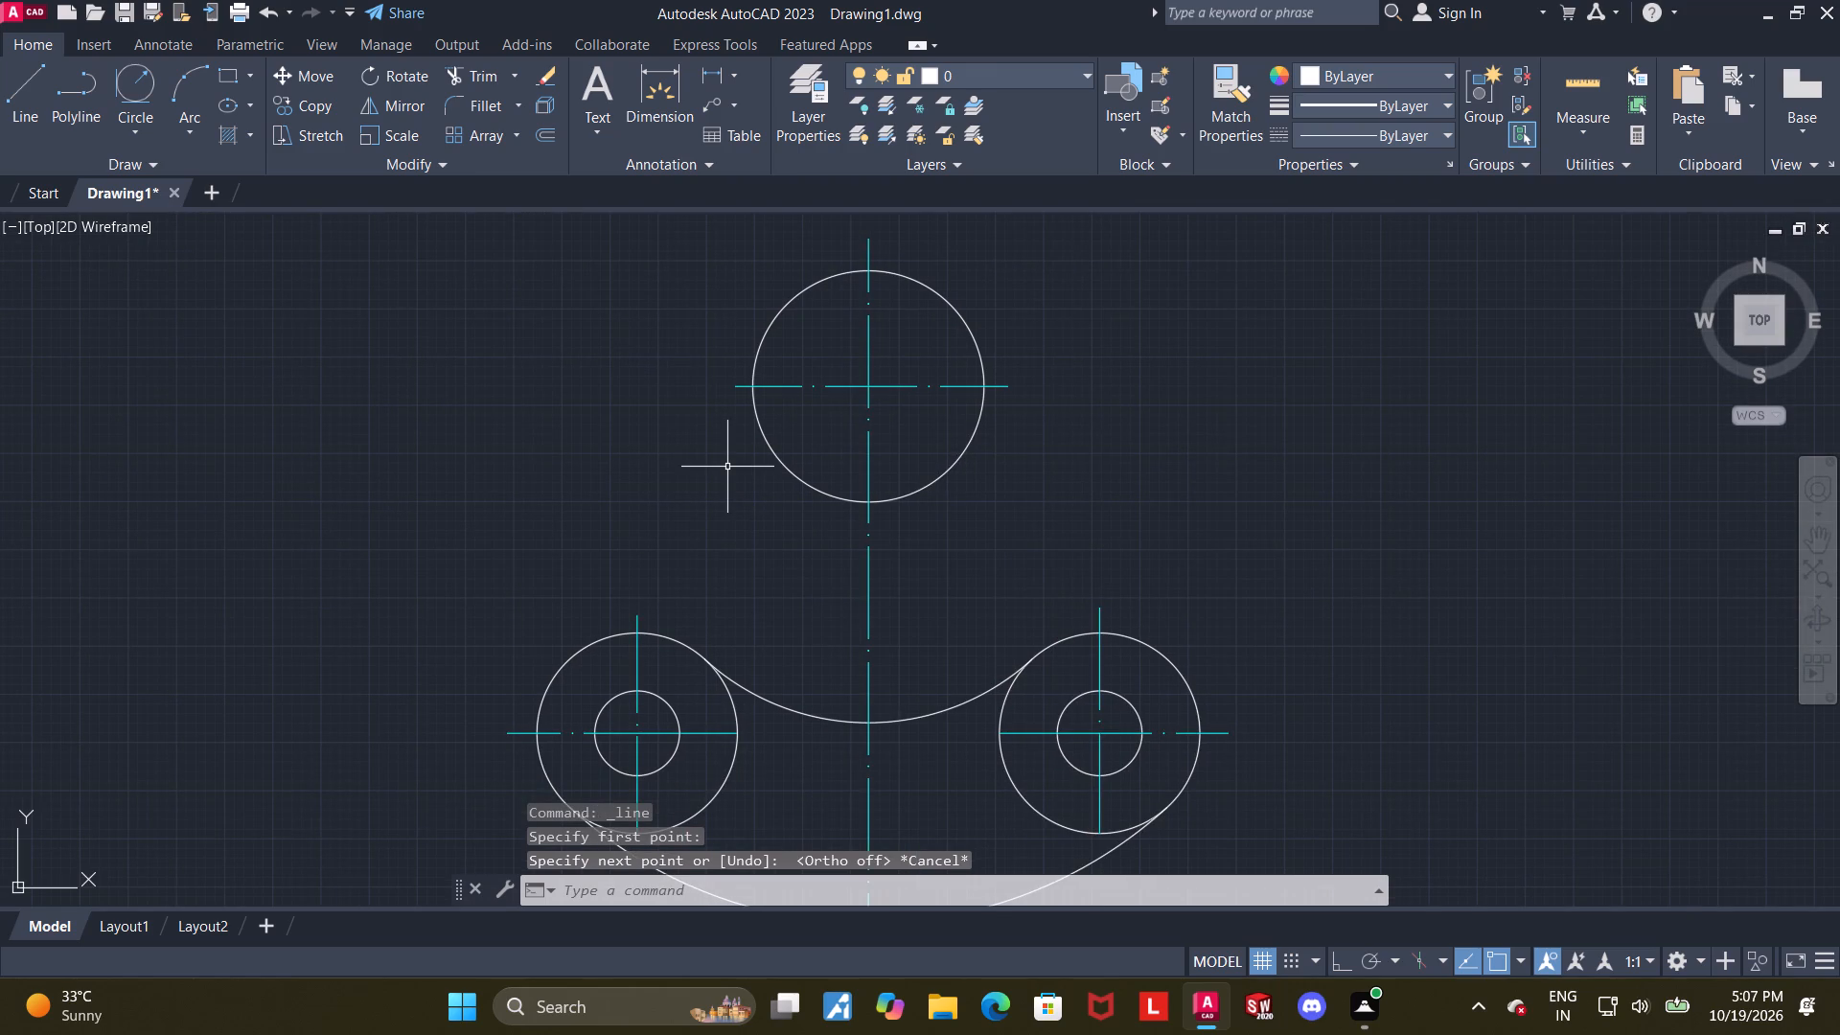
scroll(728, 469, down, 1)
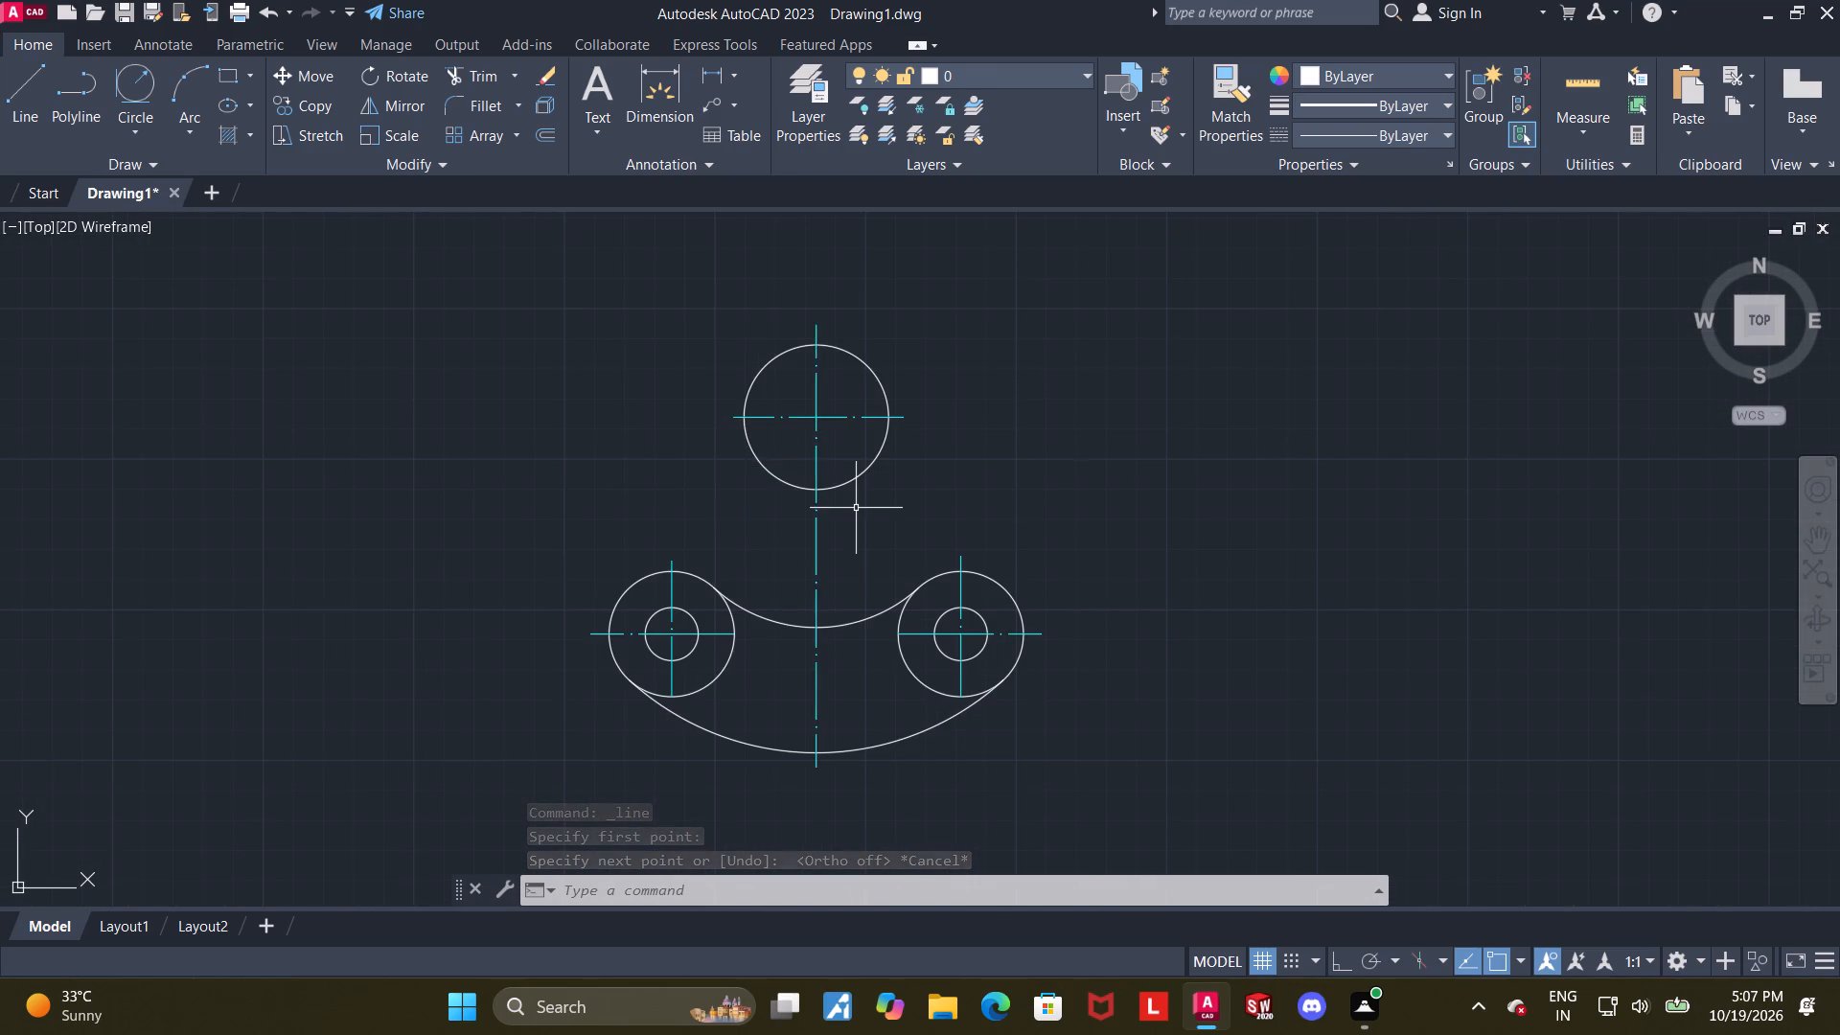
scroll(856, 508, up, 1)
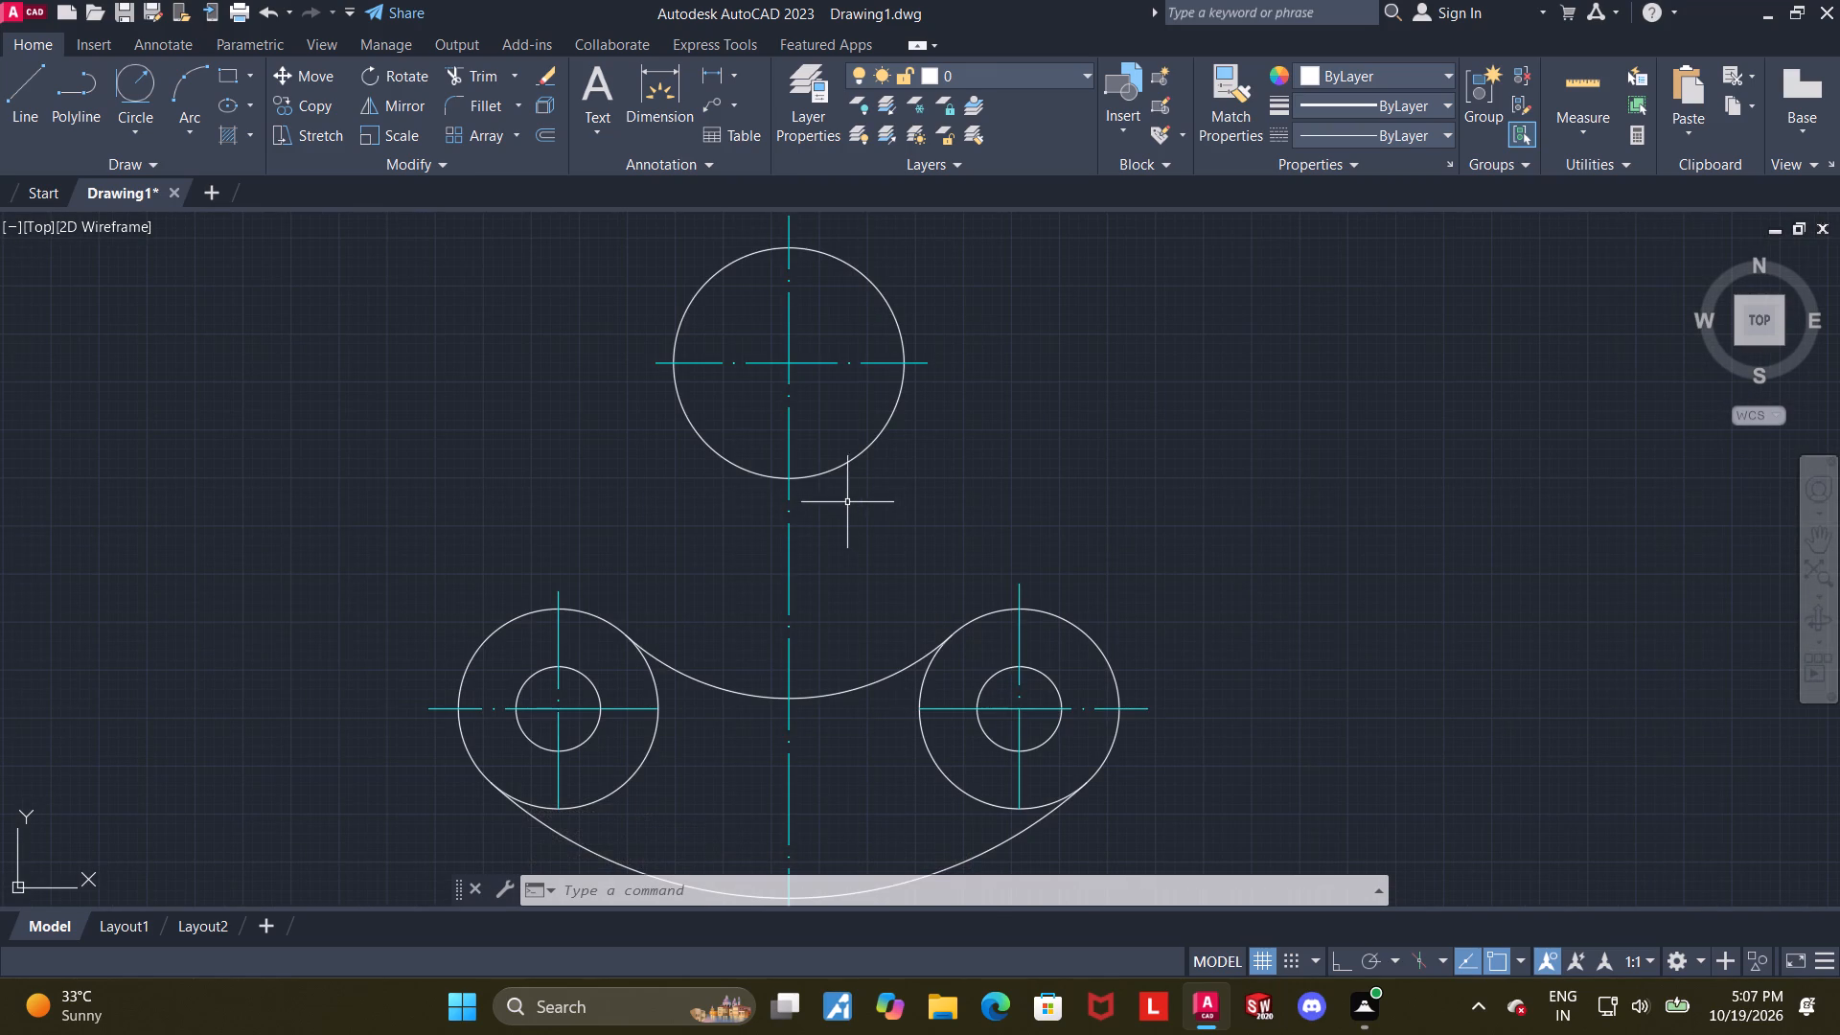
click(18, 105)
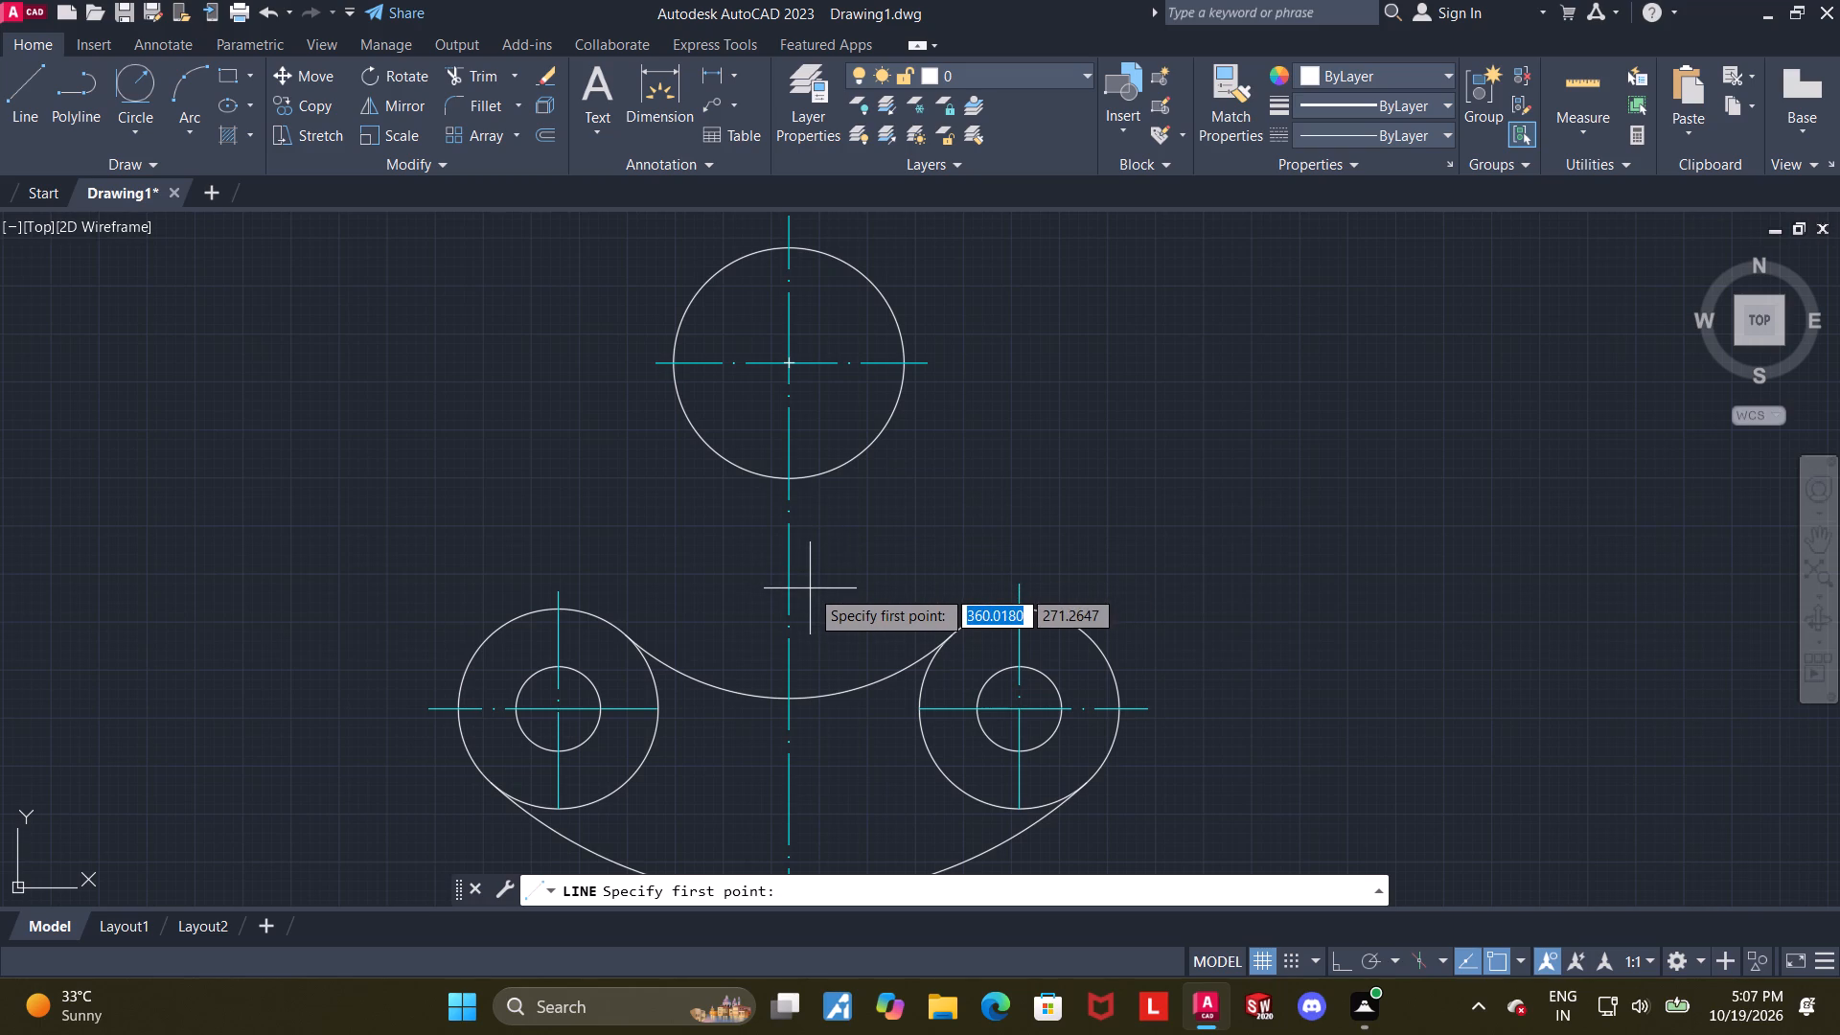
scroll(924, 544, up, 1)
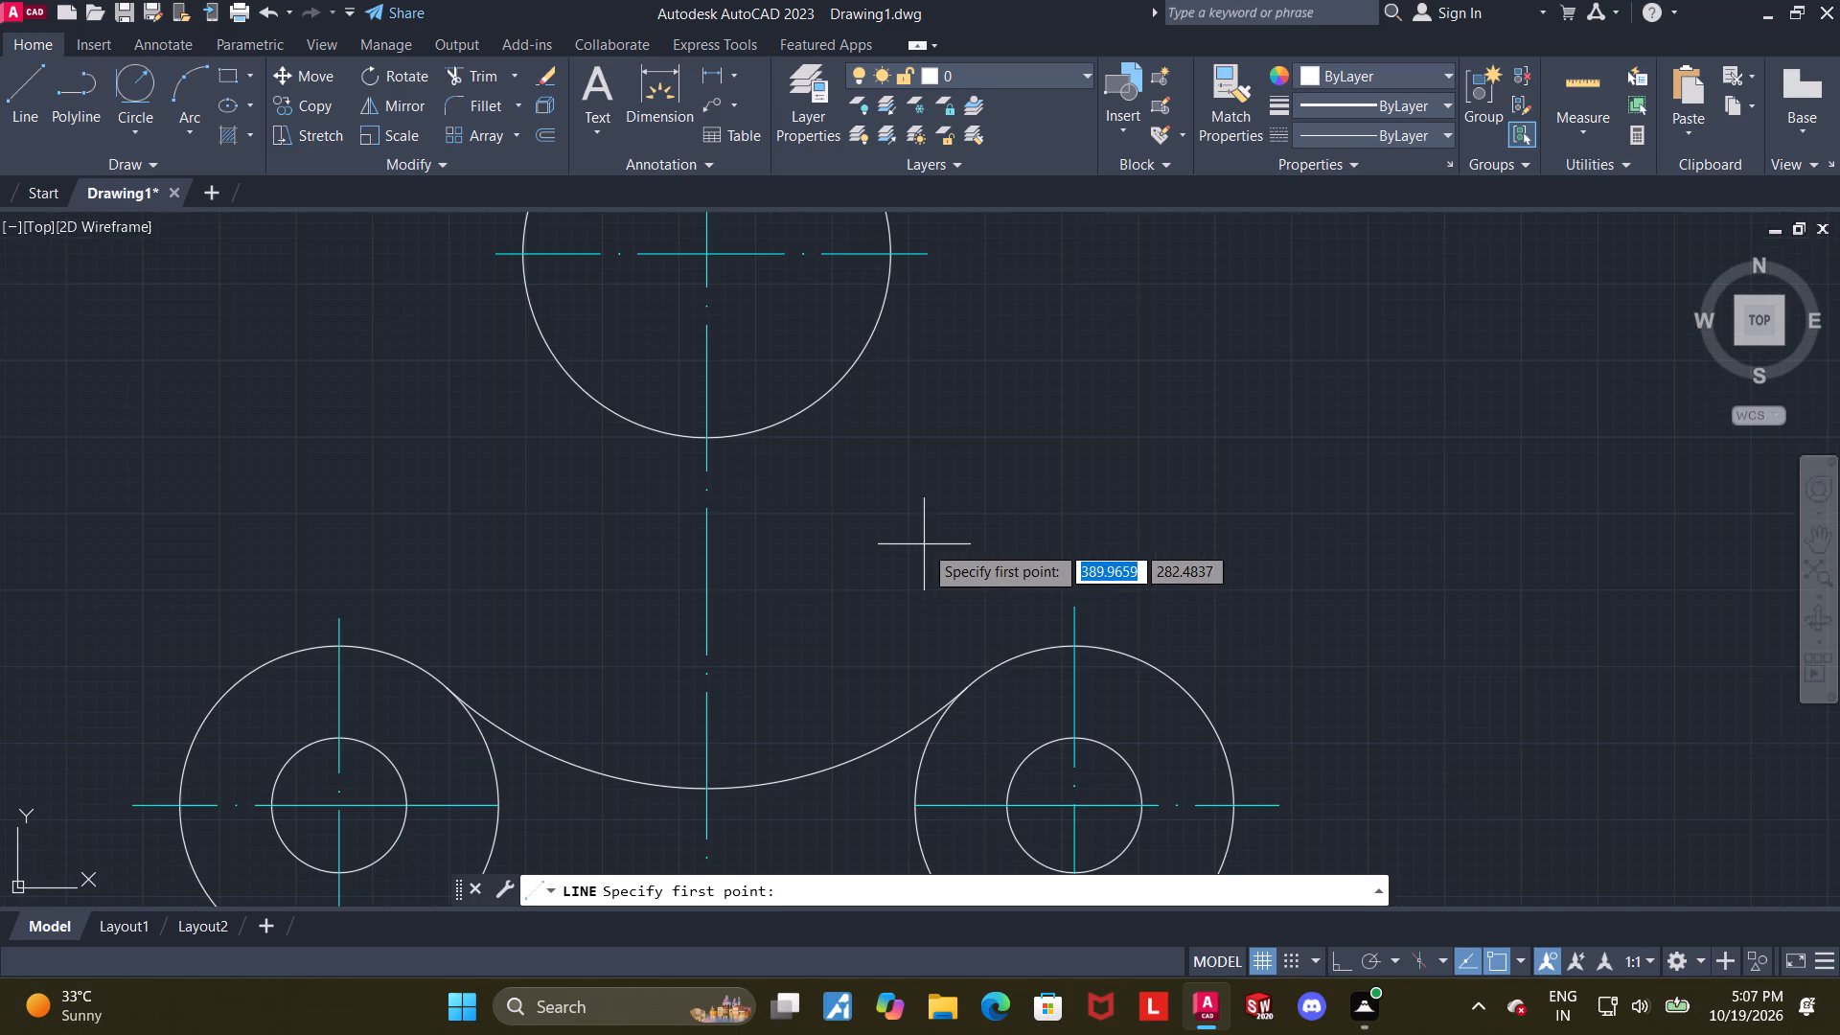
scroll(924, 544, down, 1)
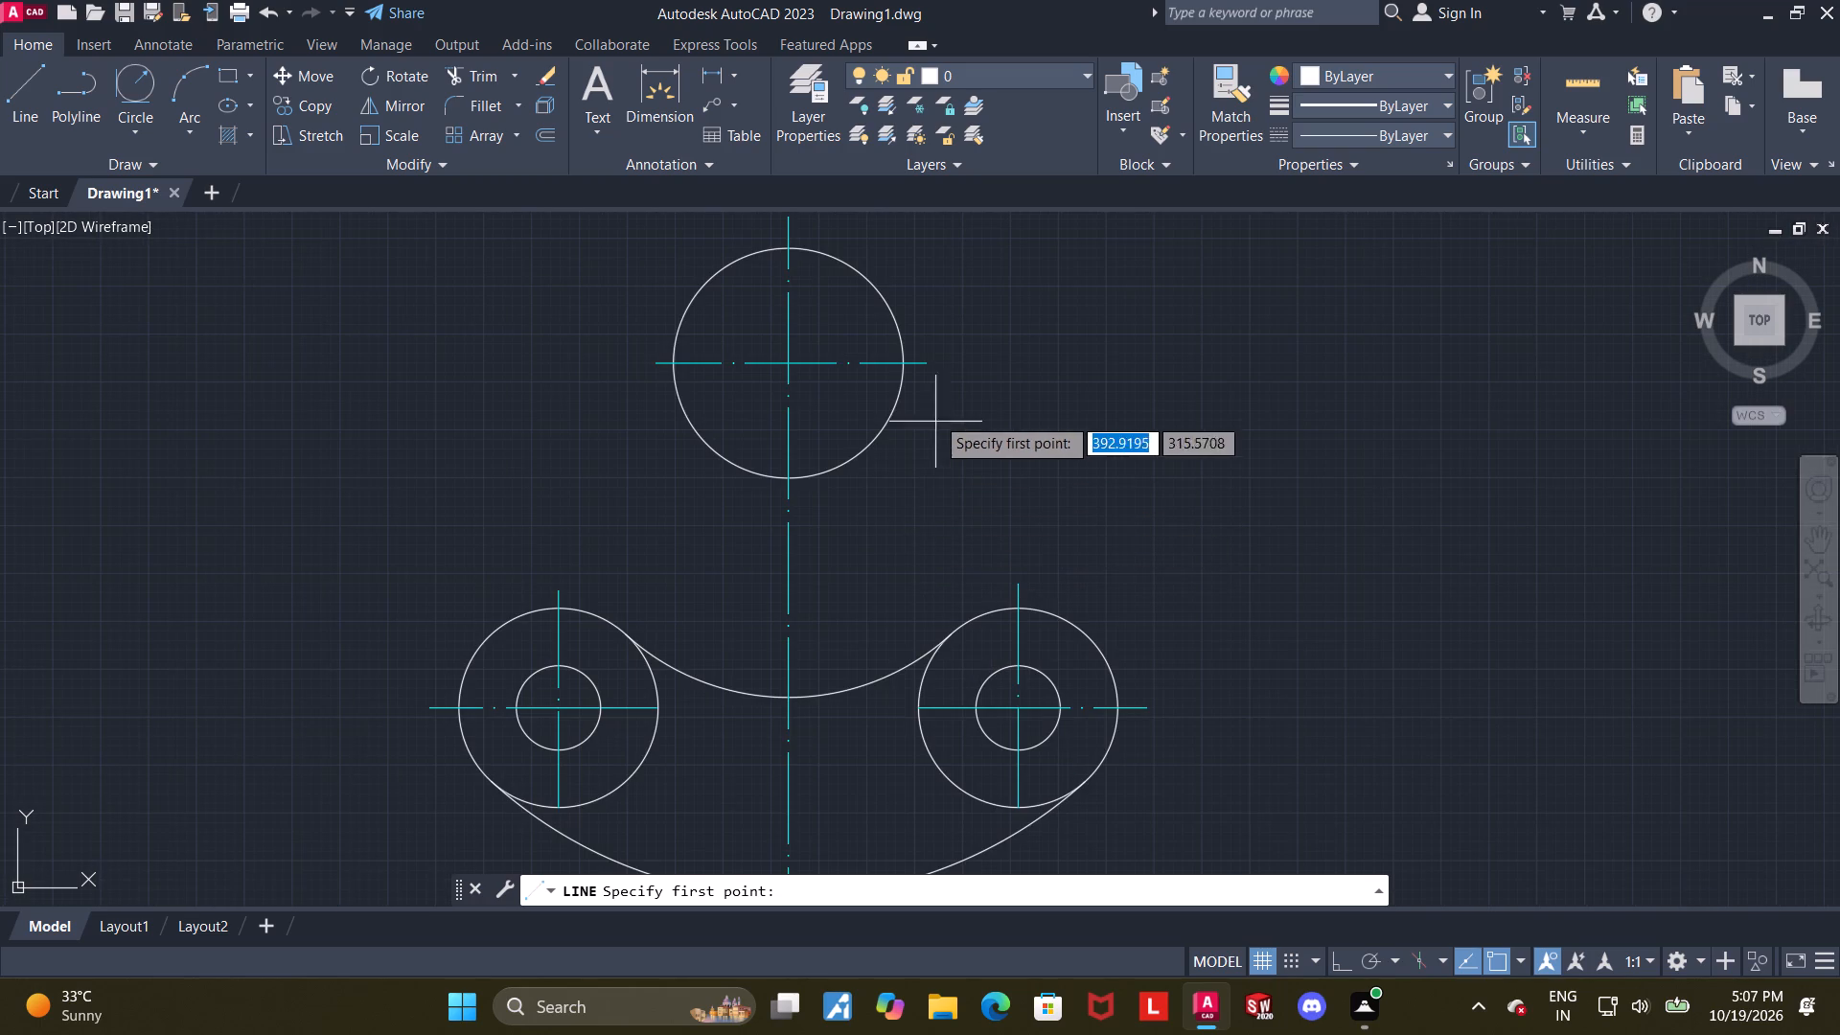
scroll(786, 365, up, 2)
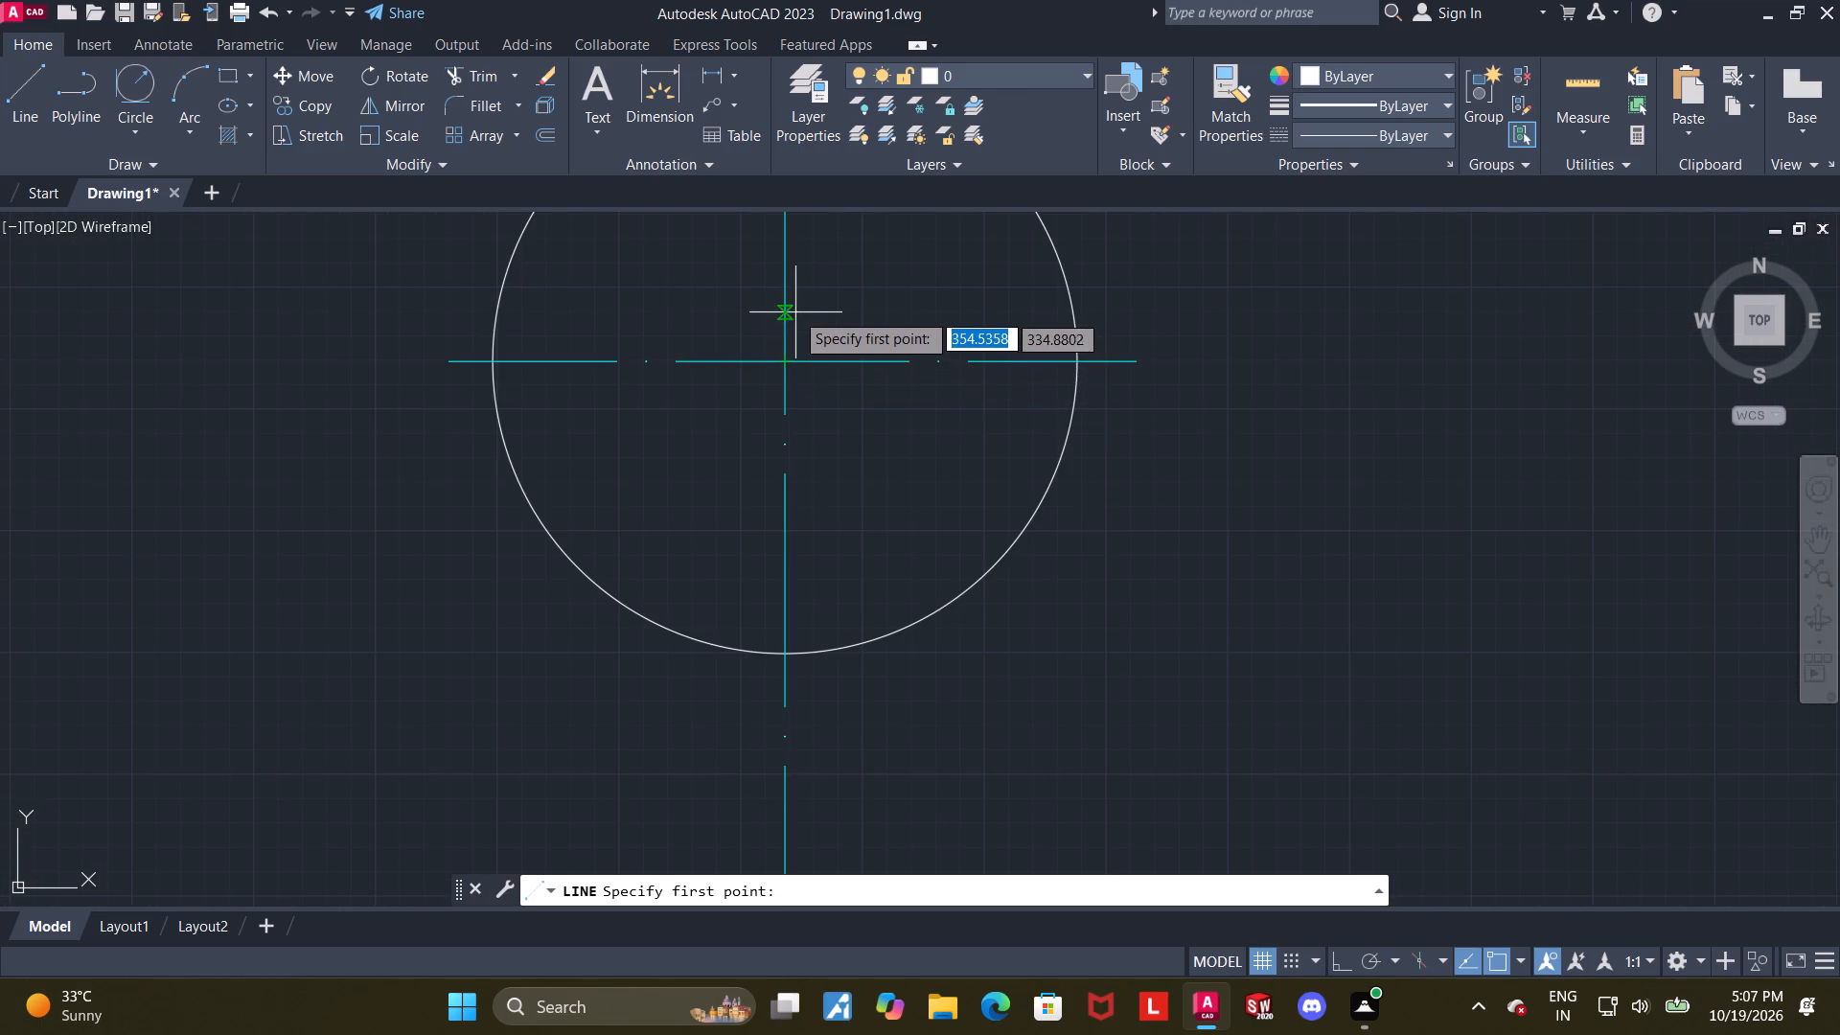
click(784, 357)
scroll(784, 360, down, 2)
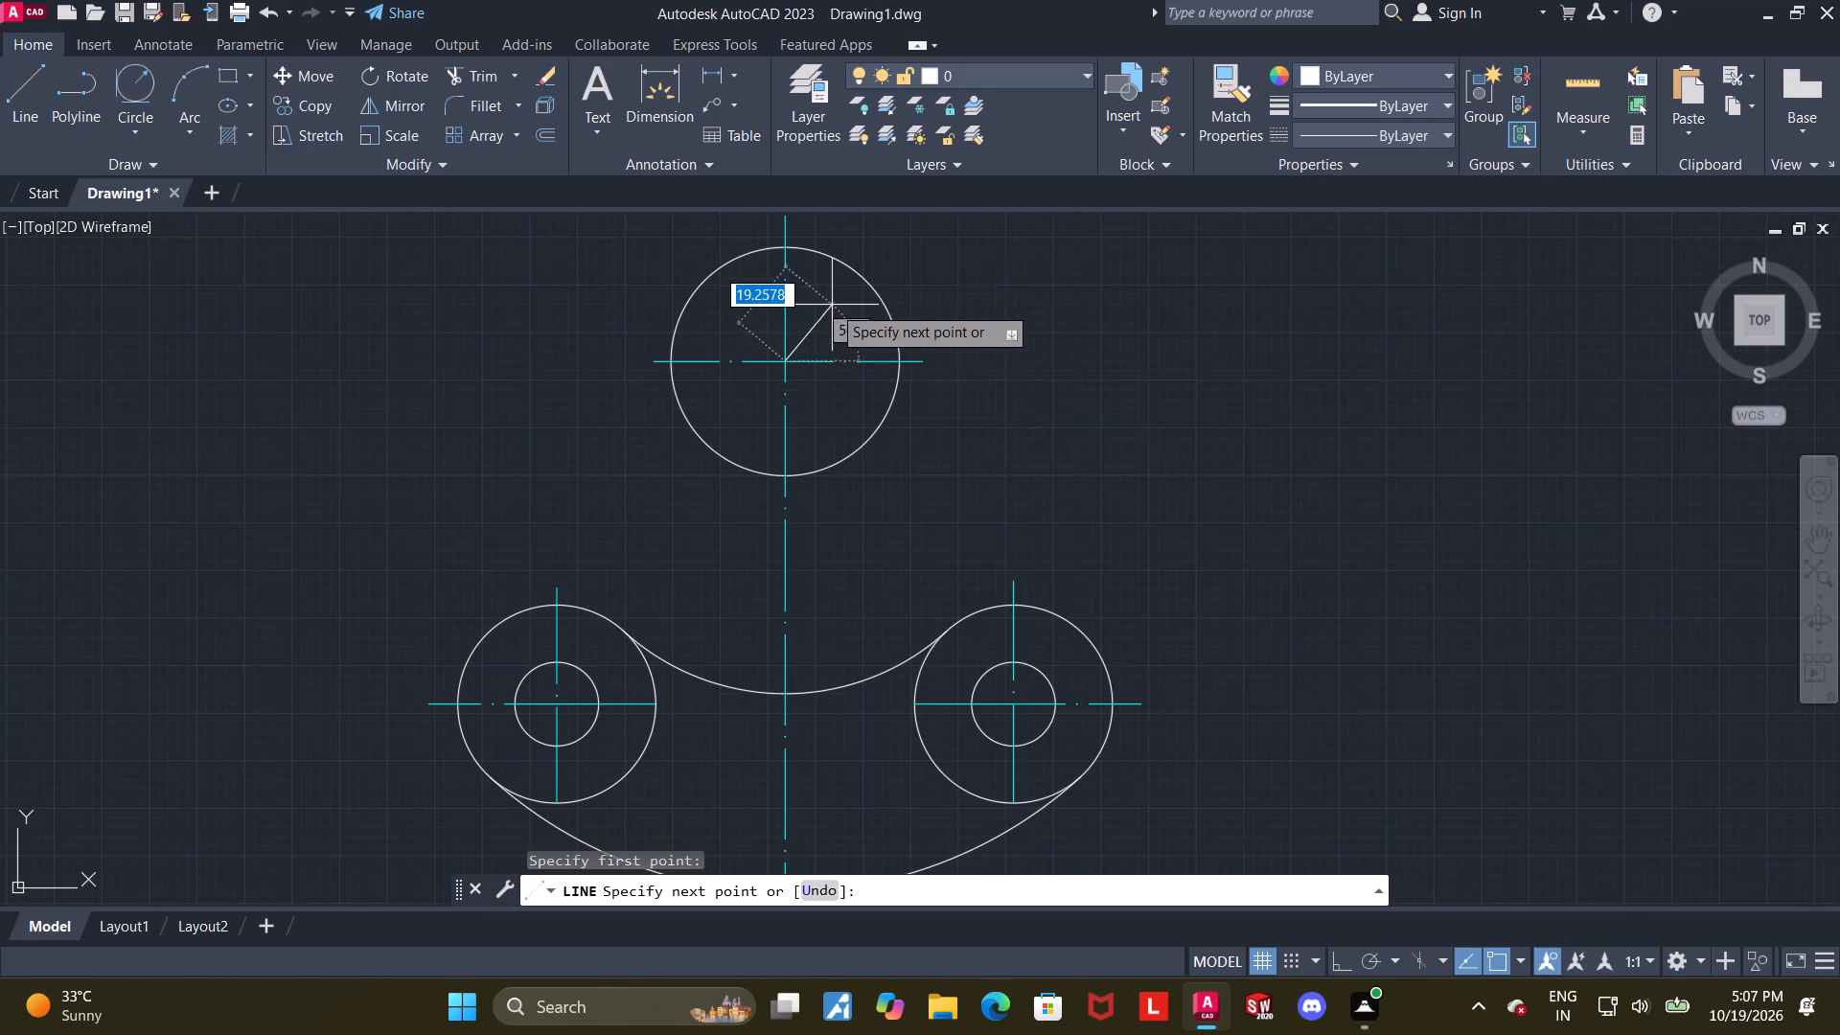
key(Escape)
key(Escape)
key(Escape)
Draw a 20-diameter circle concentric with the upper circle, centred on its crossing centre lines.
click(133, 91)
key(Escape)
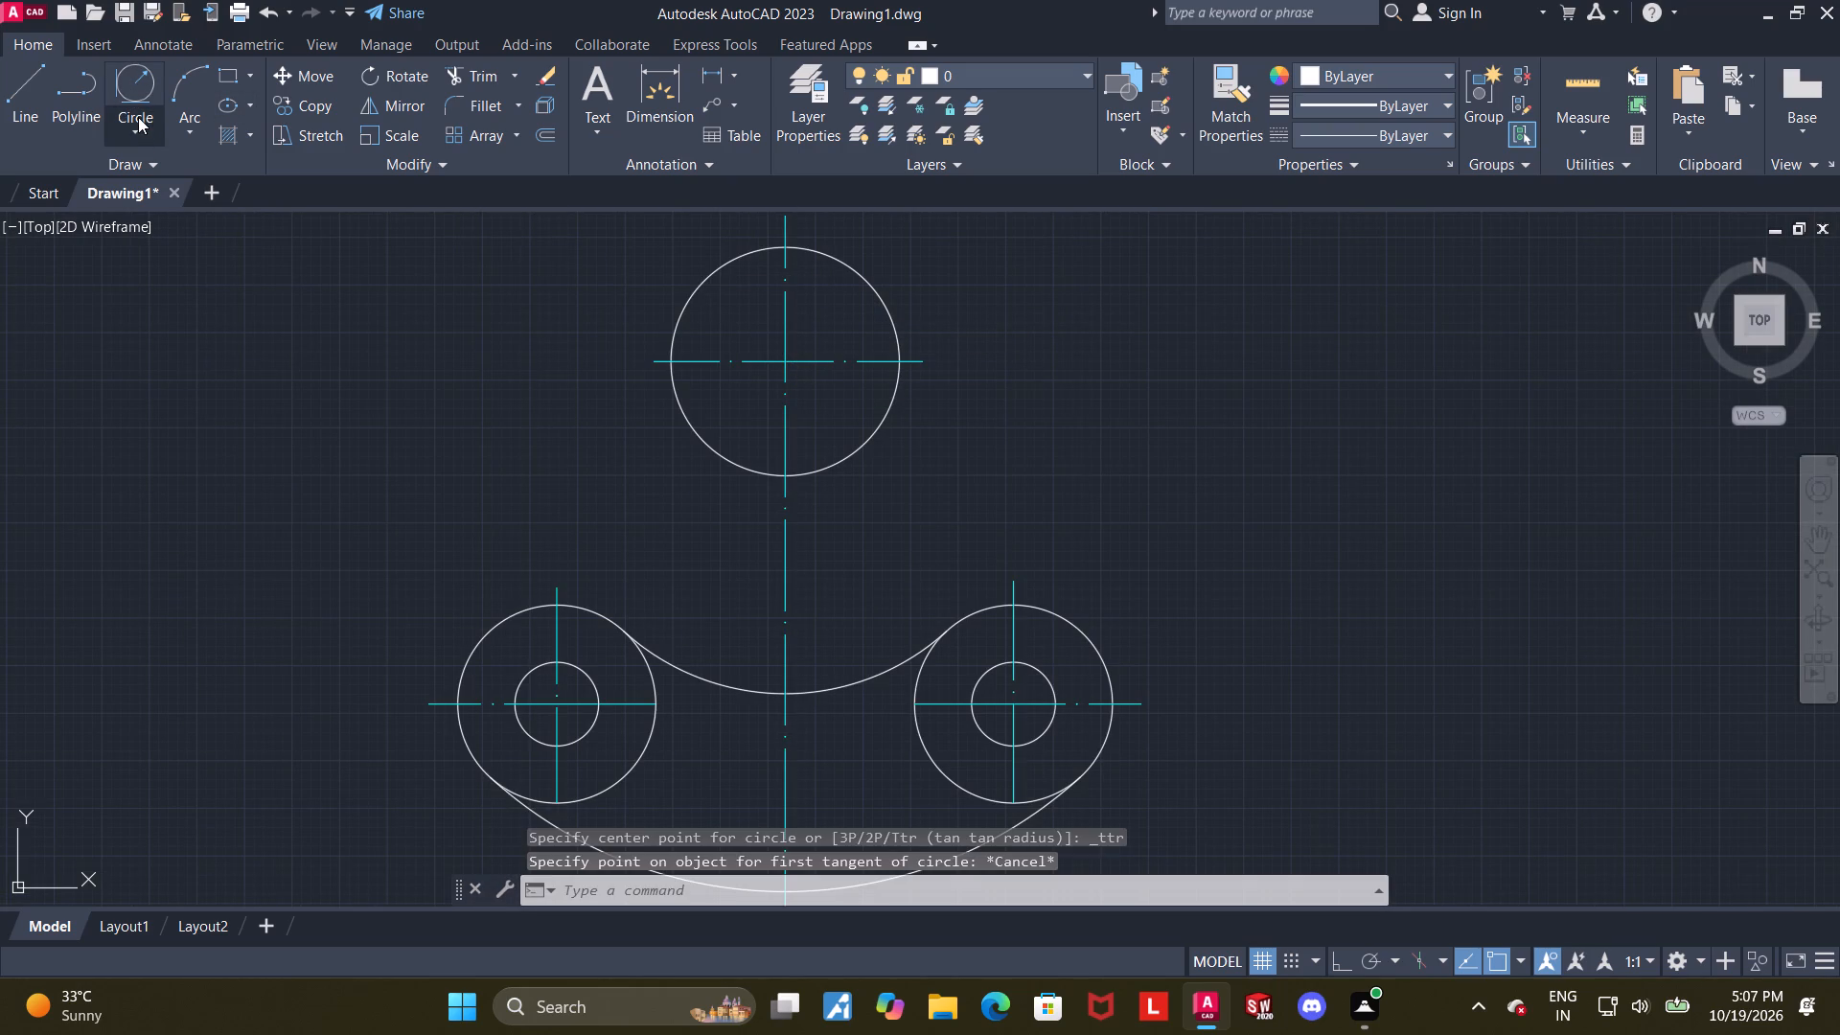
click(138, 117)
click(146, 162)
scroll(780, 379, up, 2)
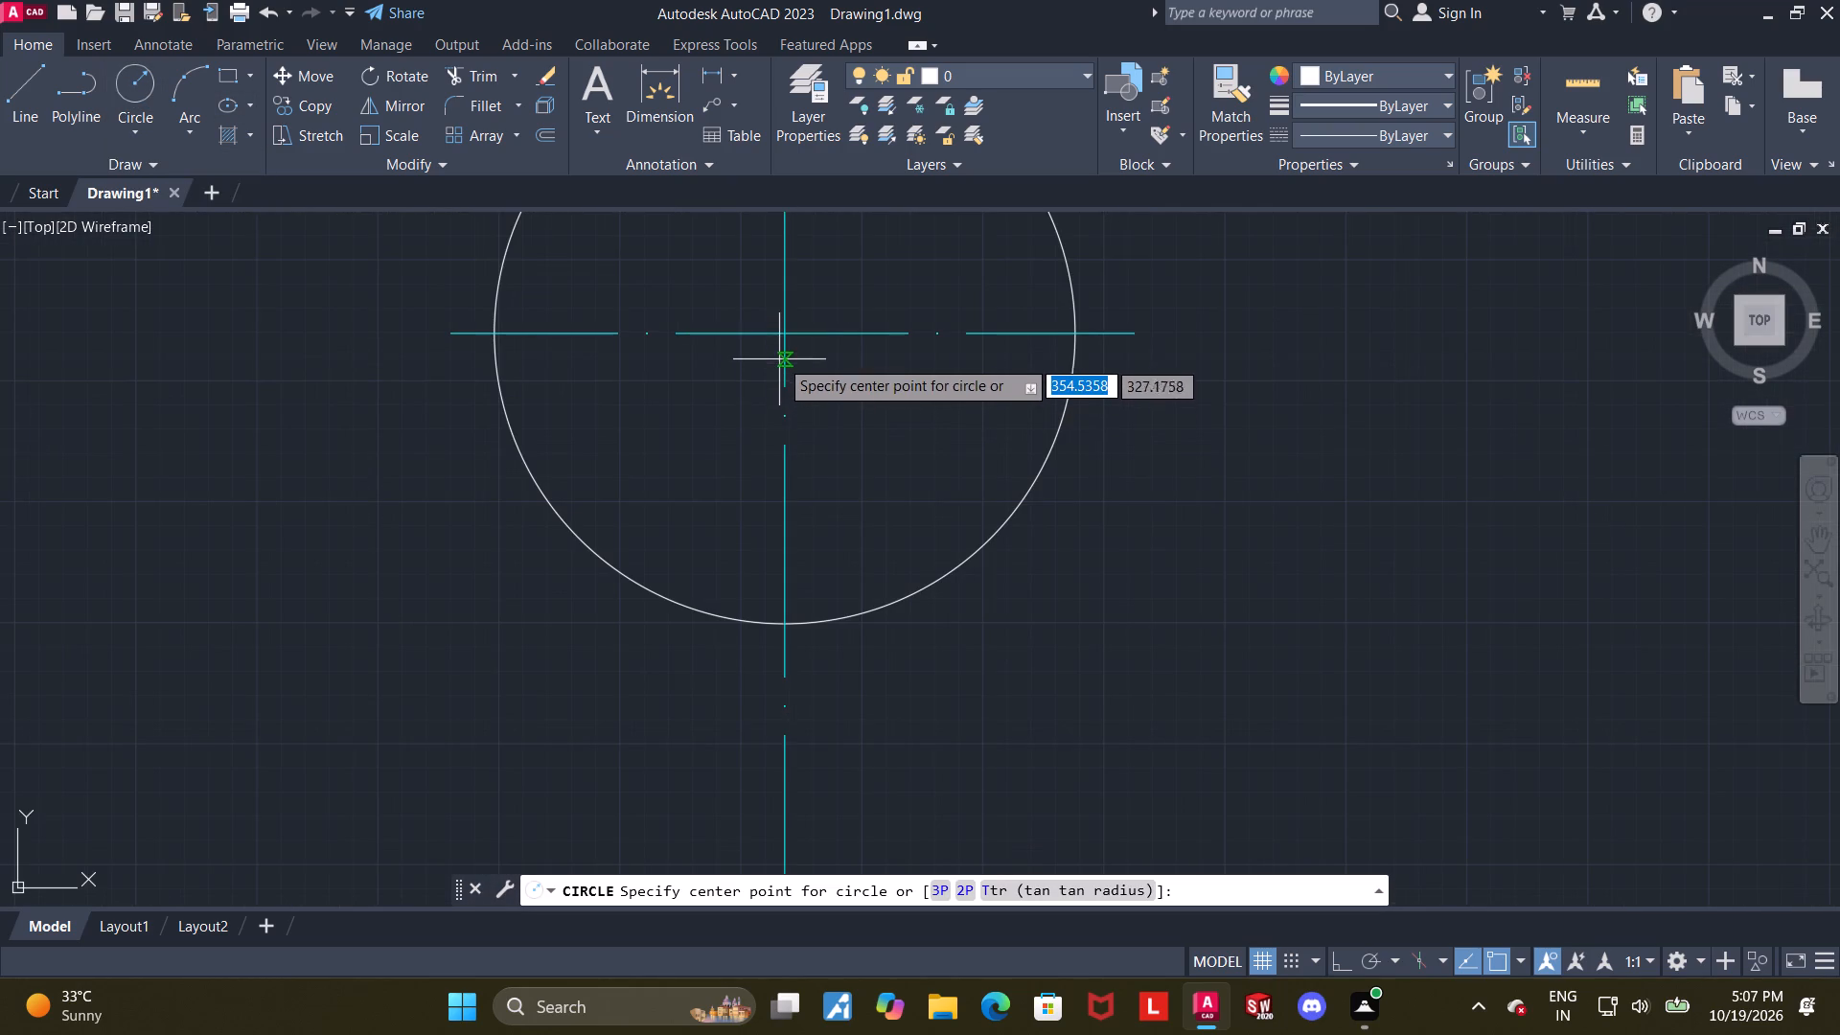
click(781, 333)
scroll(781, 337, down, 2)
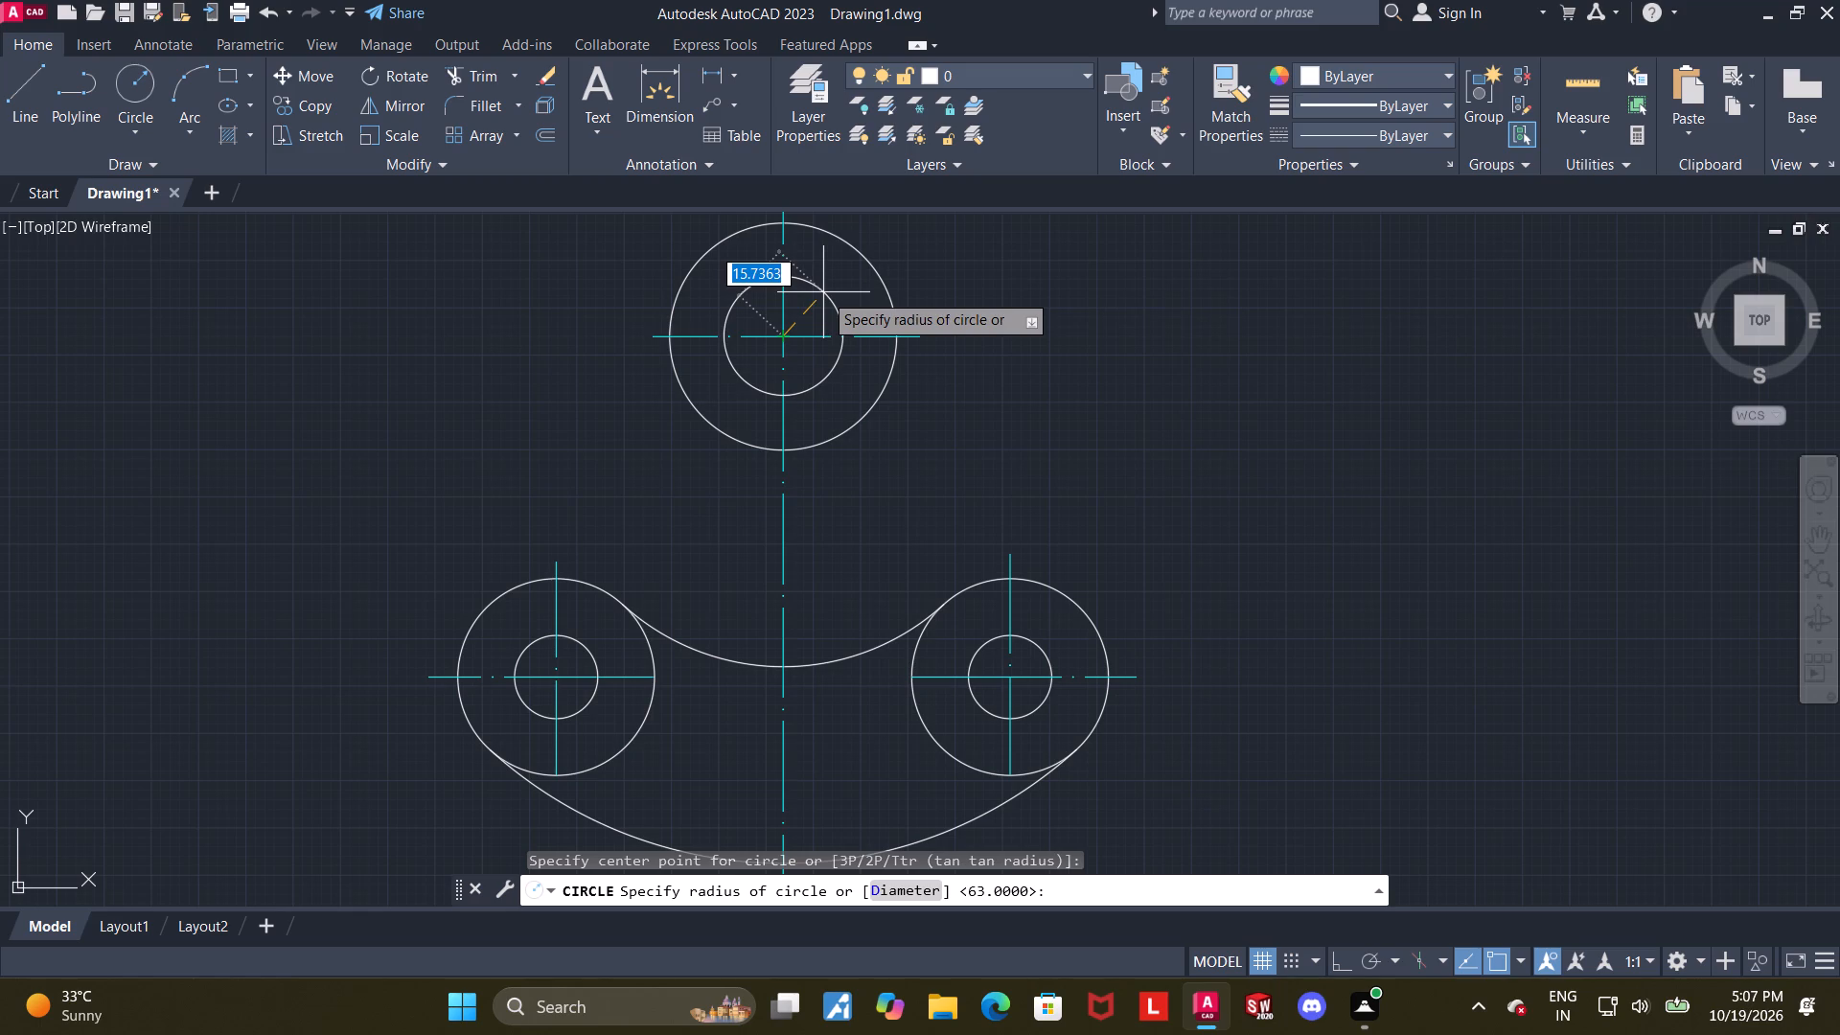
key(d)
key(Return)
text(20)
key(Return)
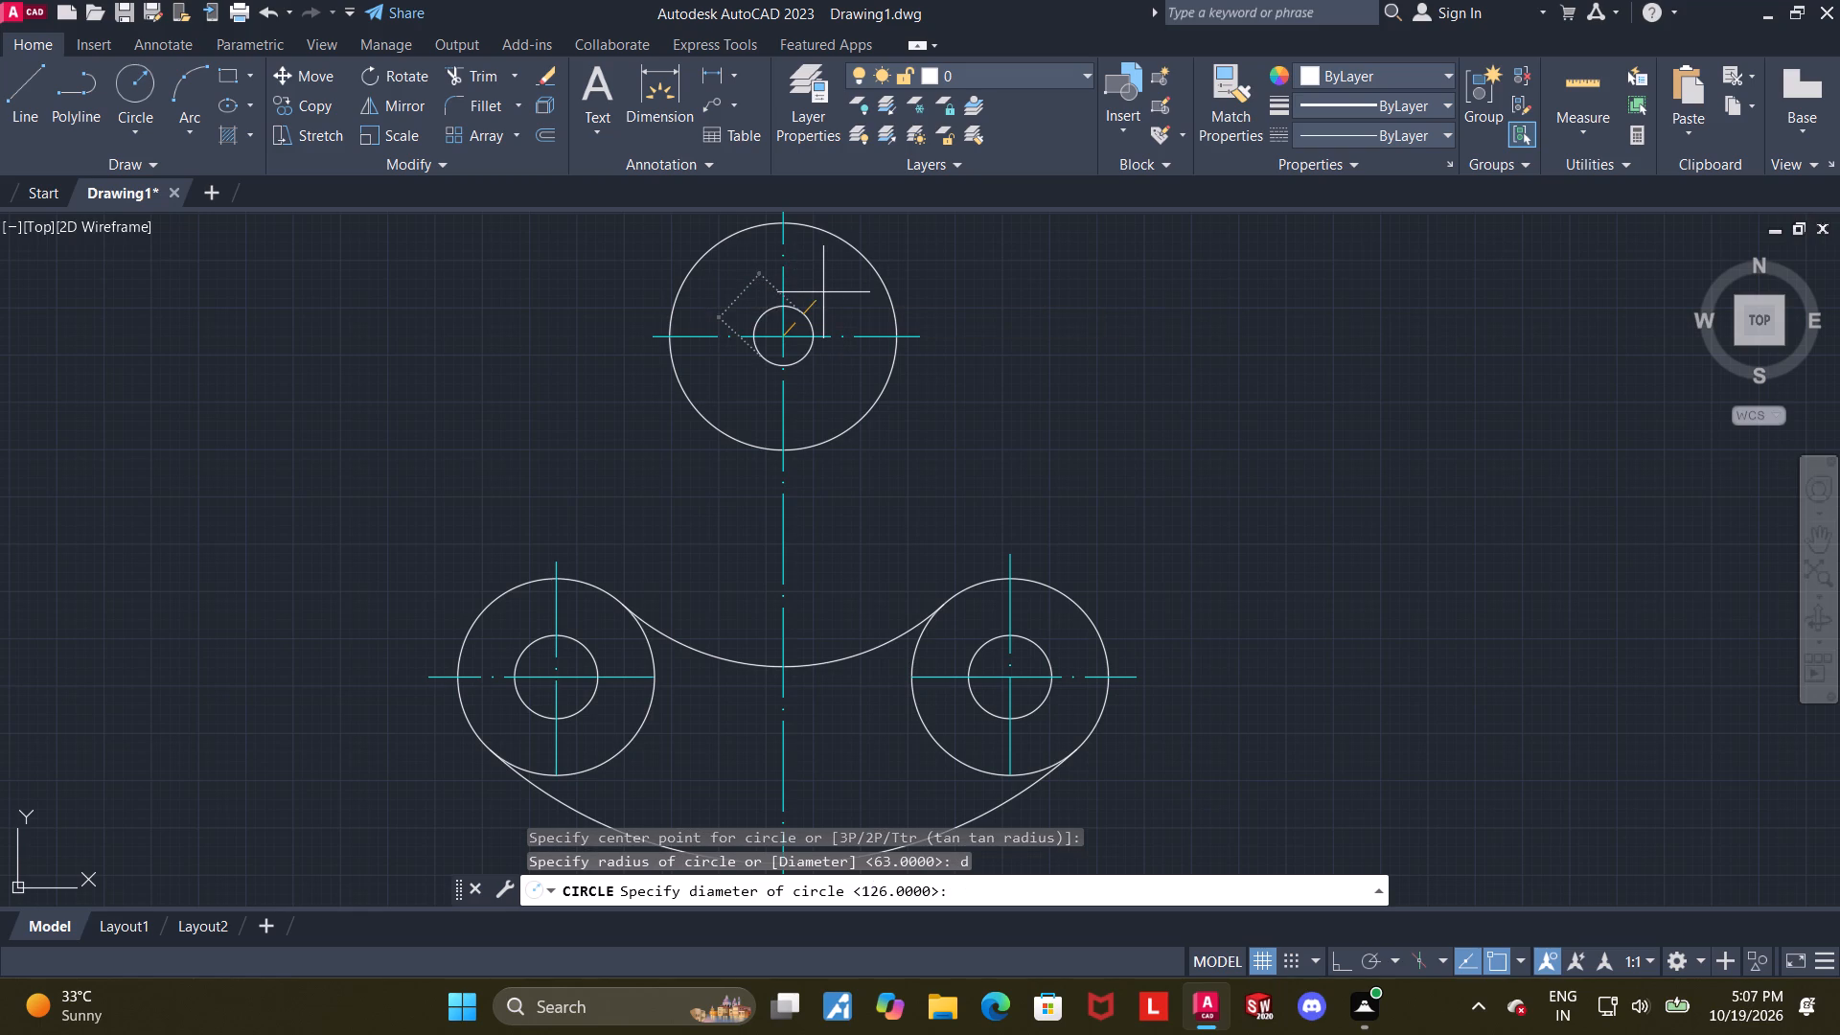
key(Escape)
Modify the Standard dimension style to use a text height of 3 and an arrow size of 2.
middle_drag(851, 367, 834, 514)
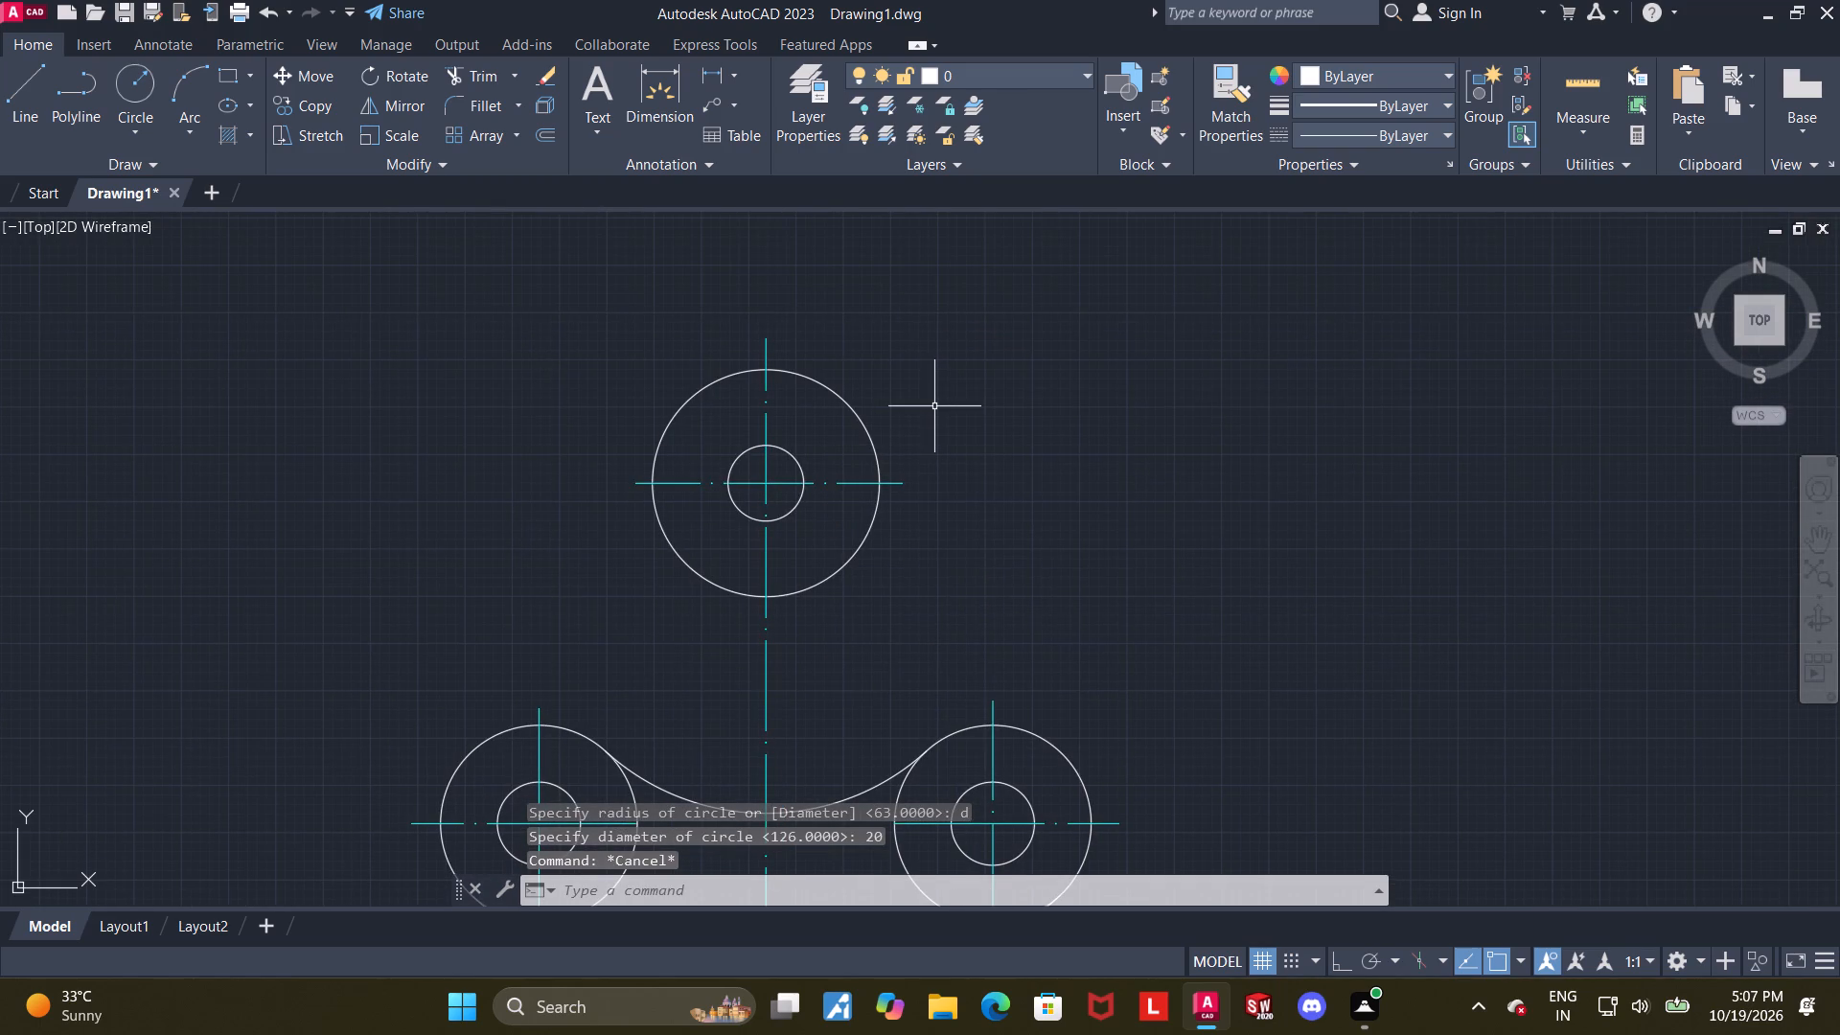
key(d)
key(Return)
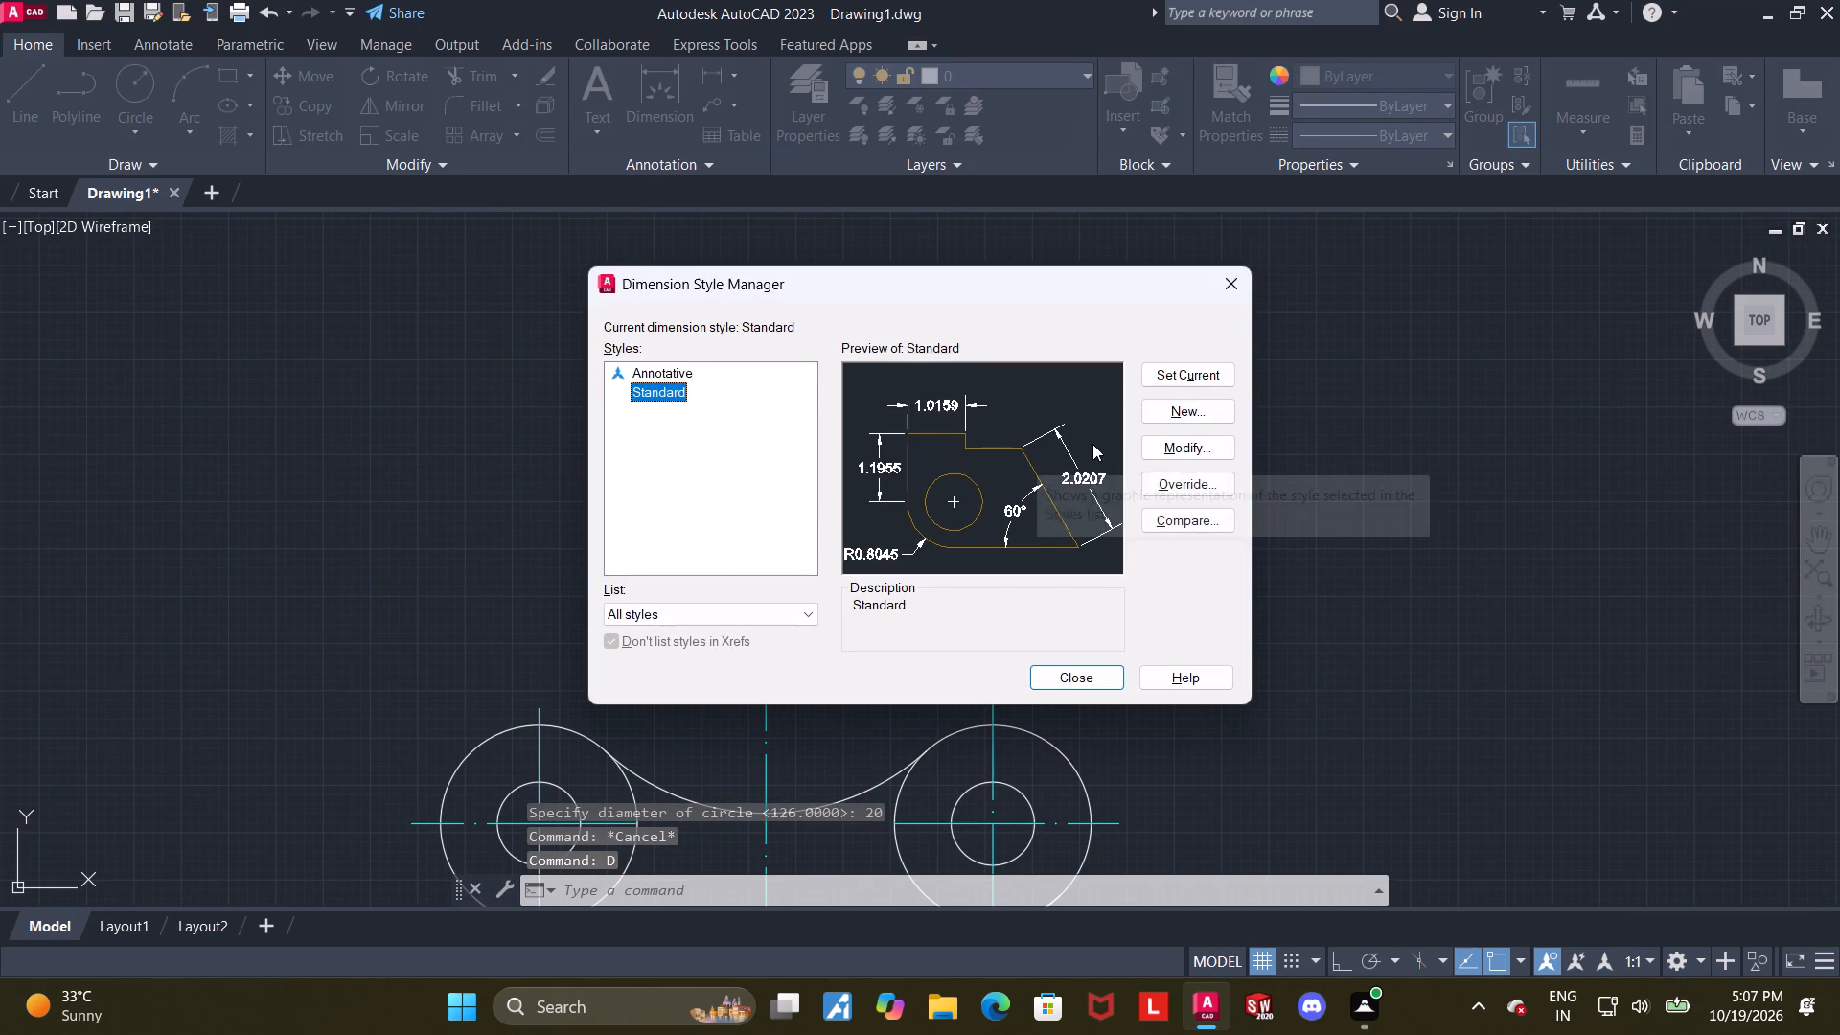
click(1180, 442)
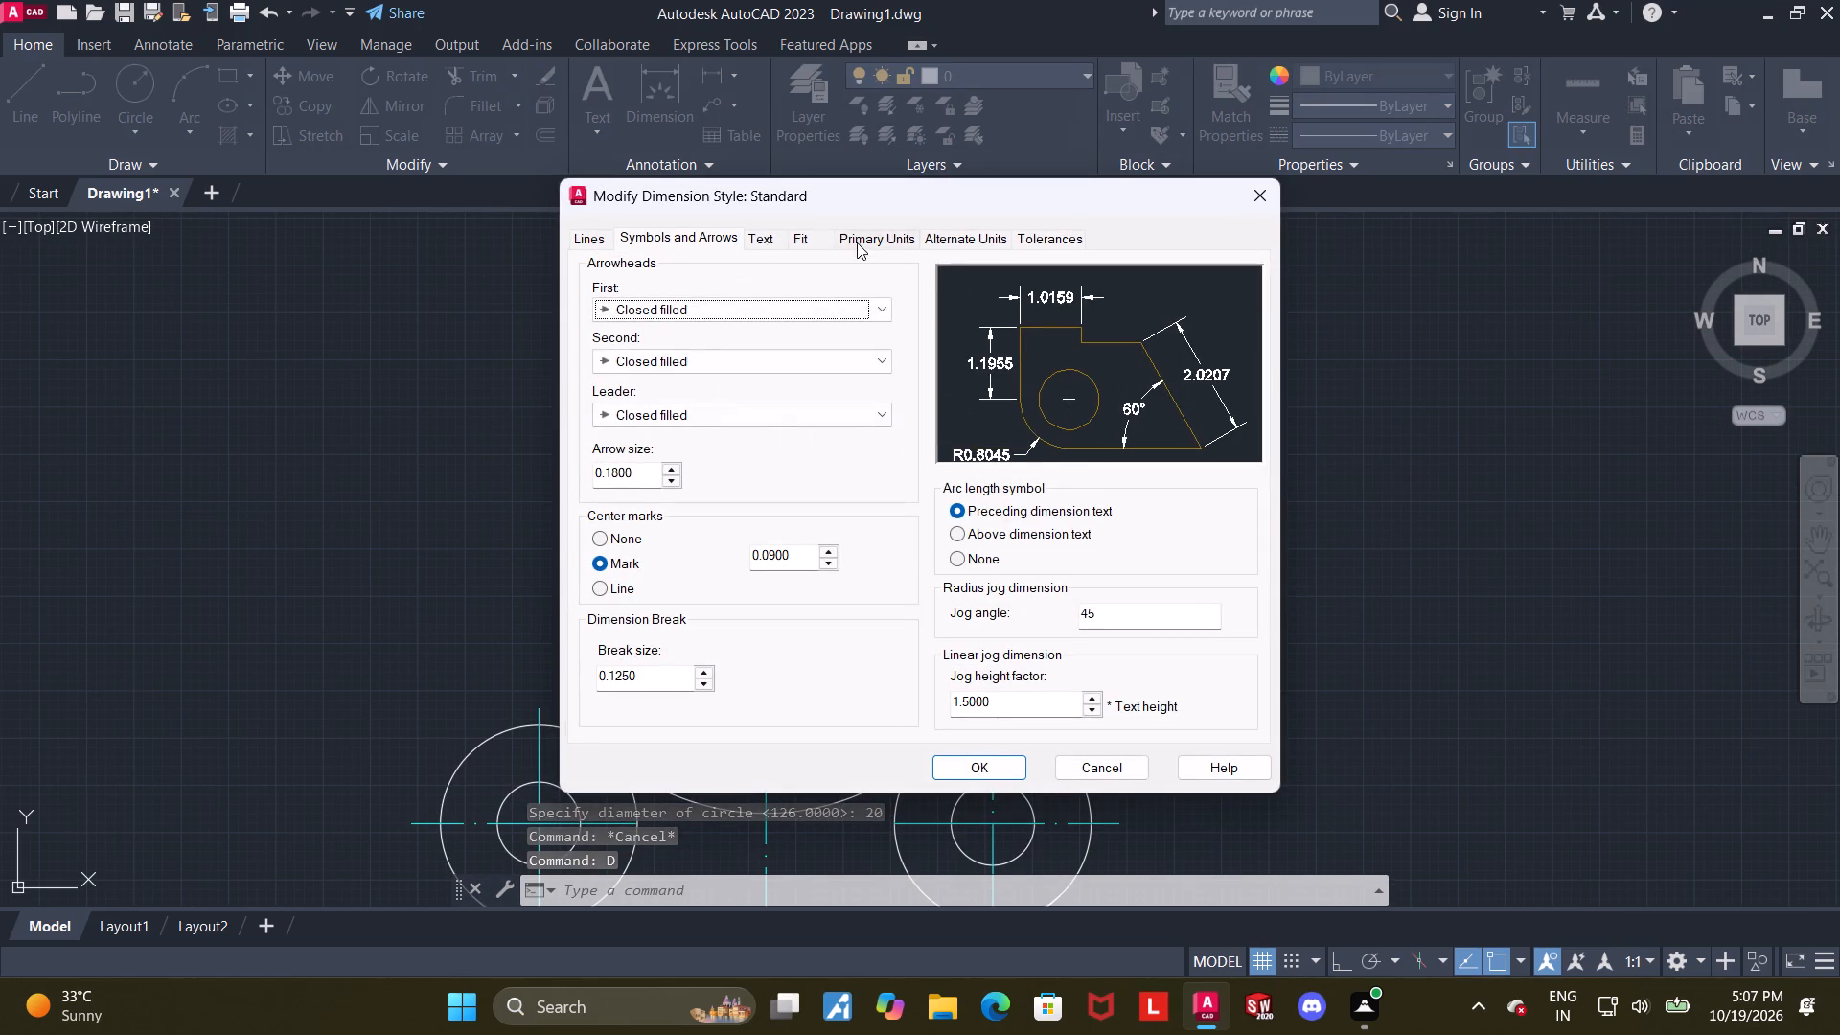
click(771, 234)
drag(879, 407, 711, 413)
key(3)
key(Return)
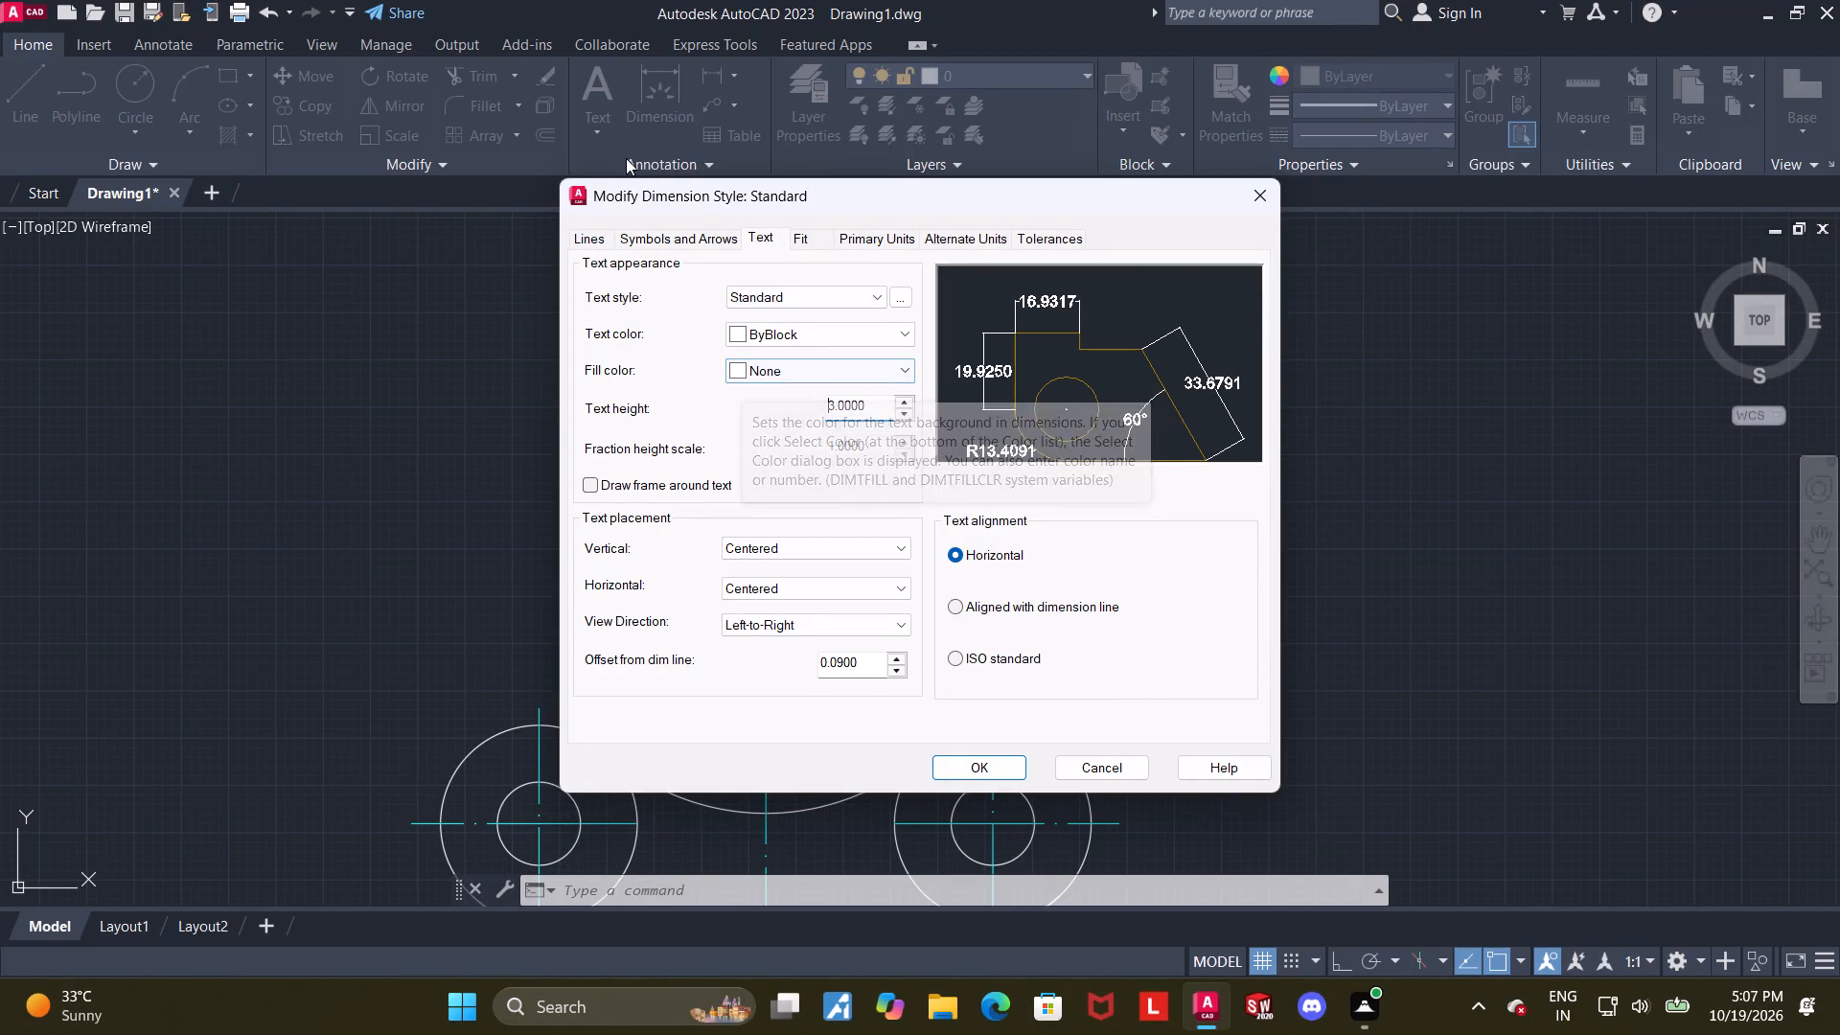
click(666, 232)
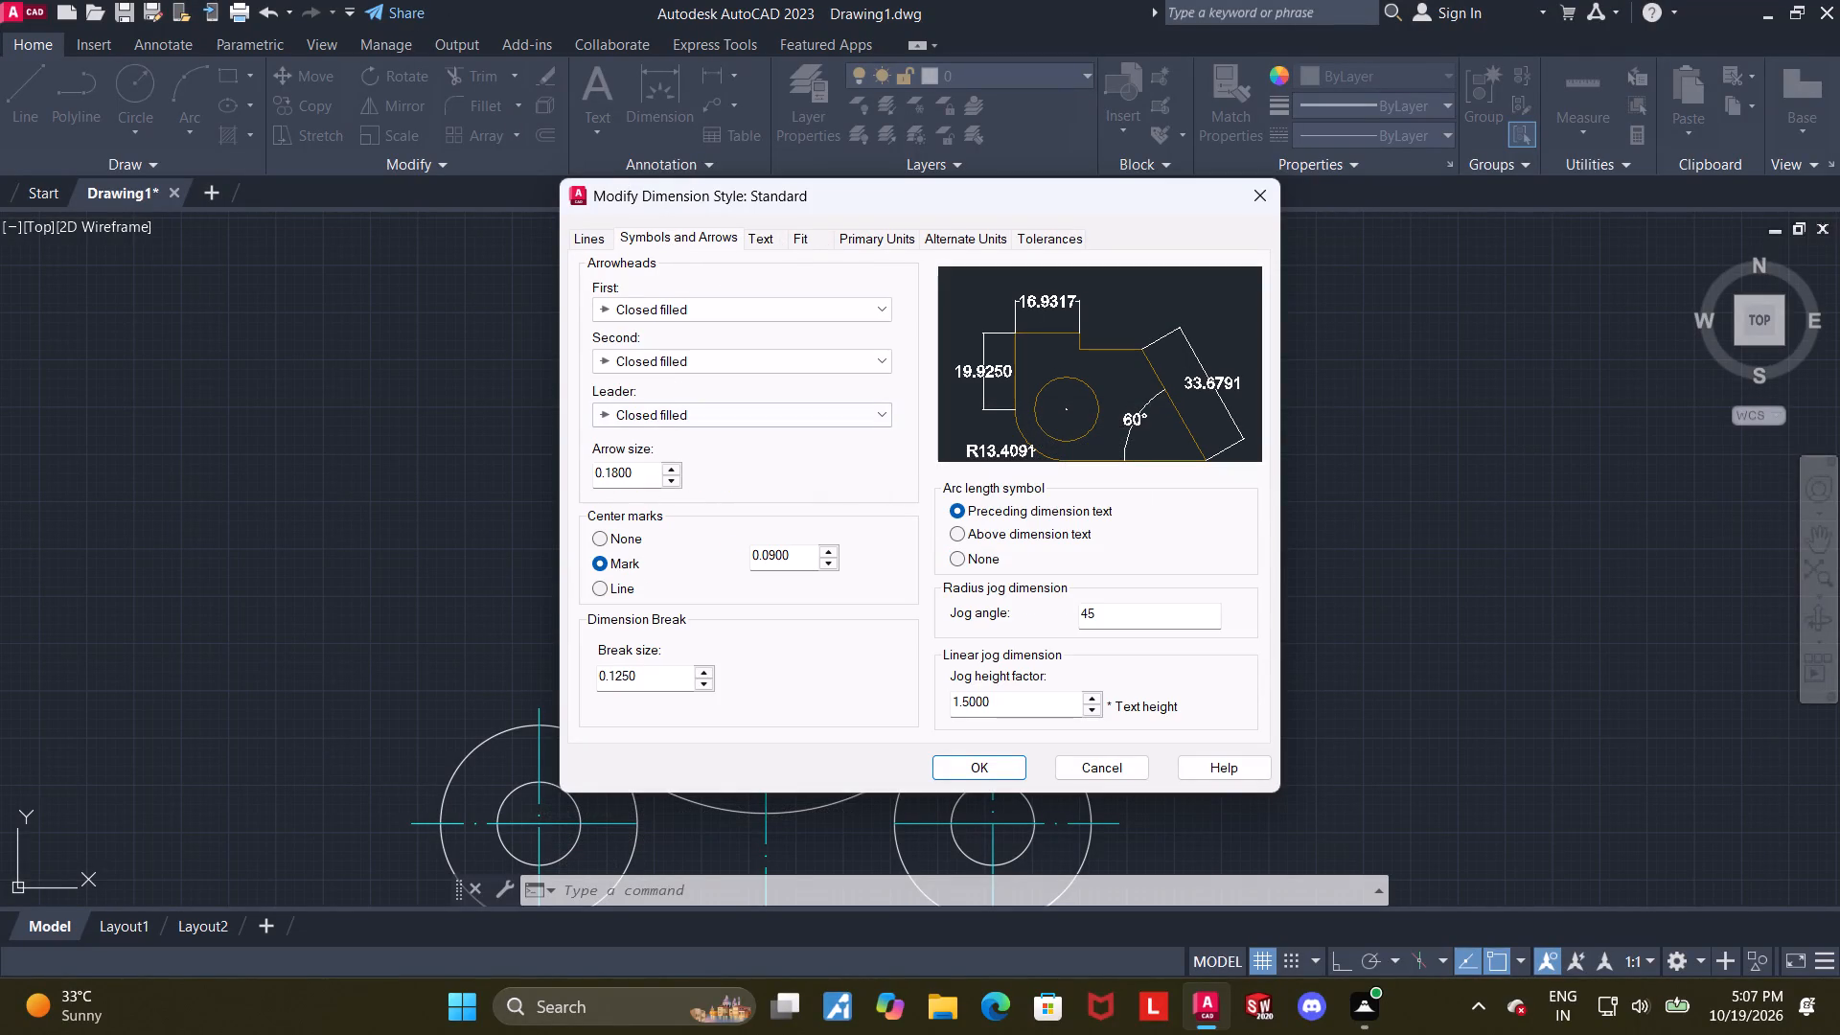
drag(647, 479, 548, 468)
key(2)
key(Return)
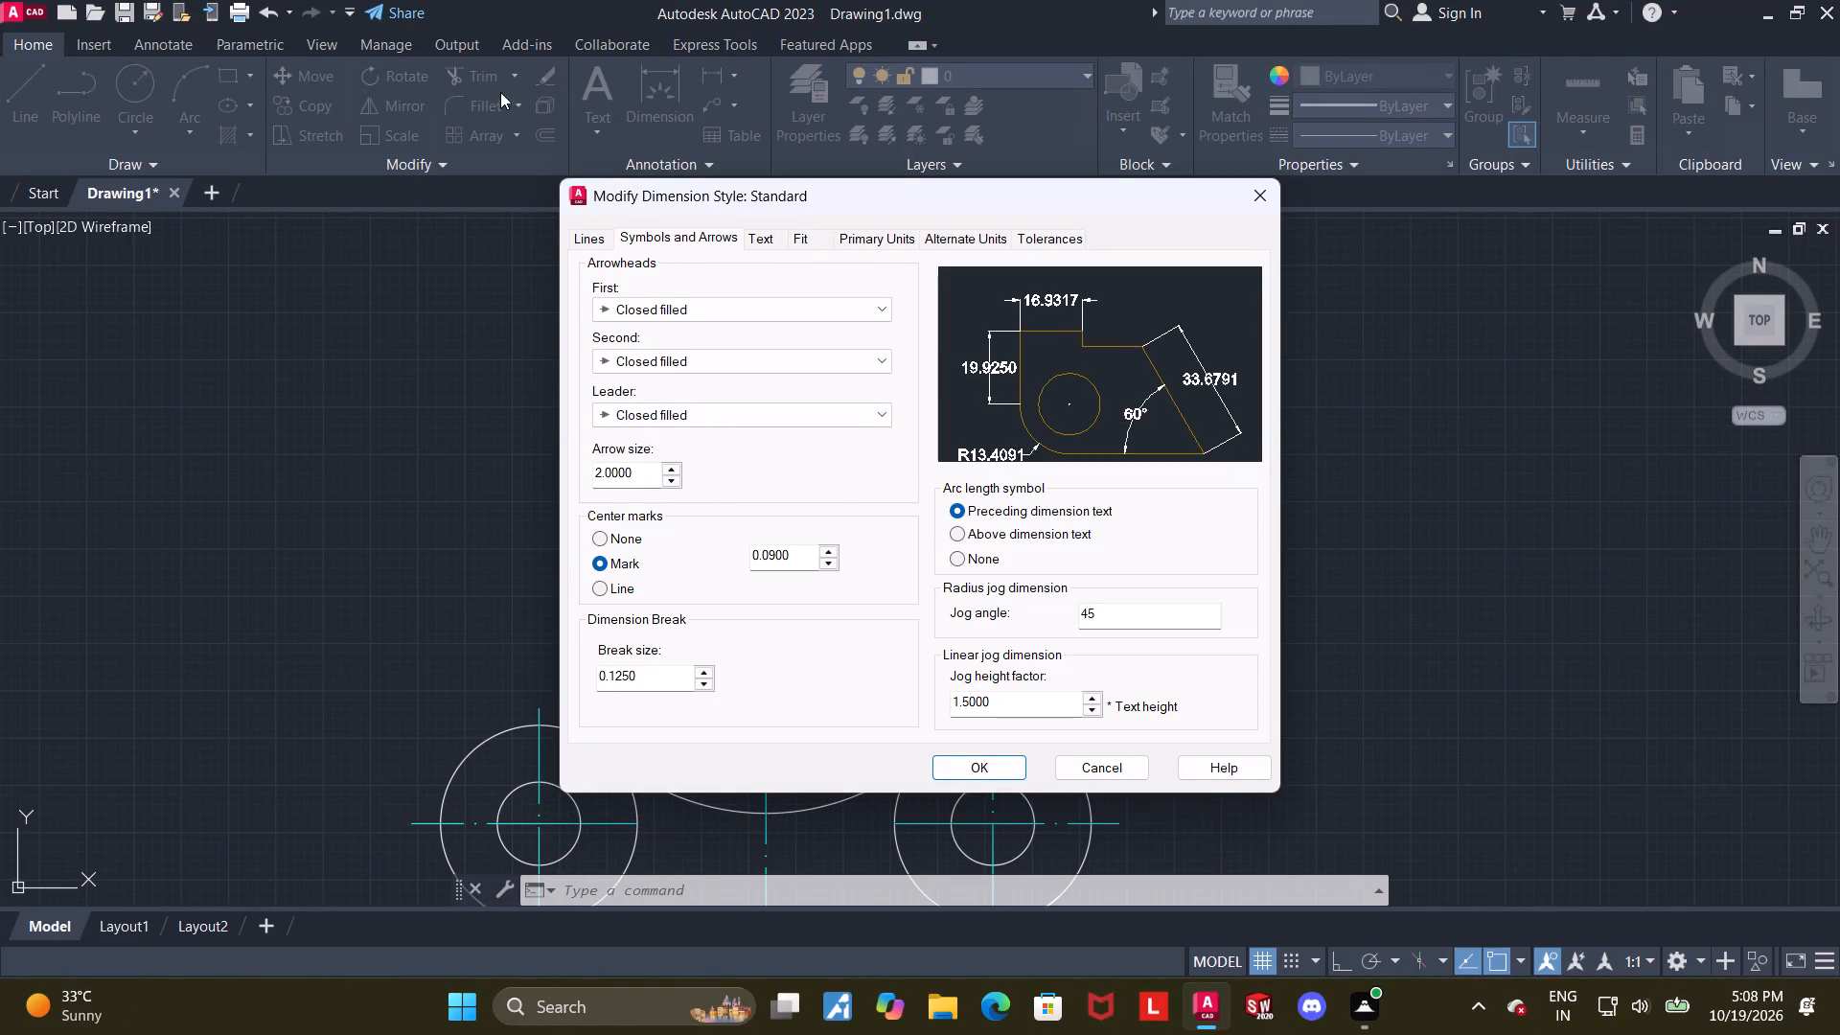
Set the Standard dimension style's linear precision to 0 decimal places and finish editing the style.
click(895, 232)
click(818, 315)
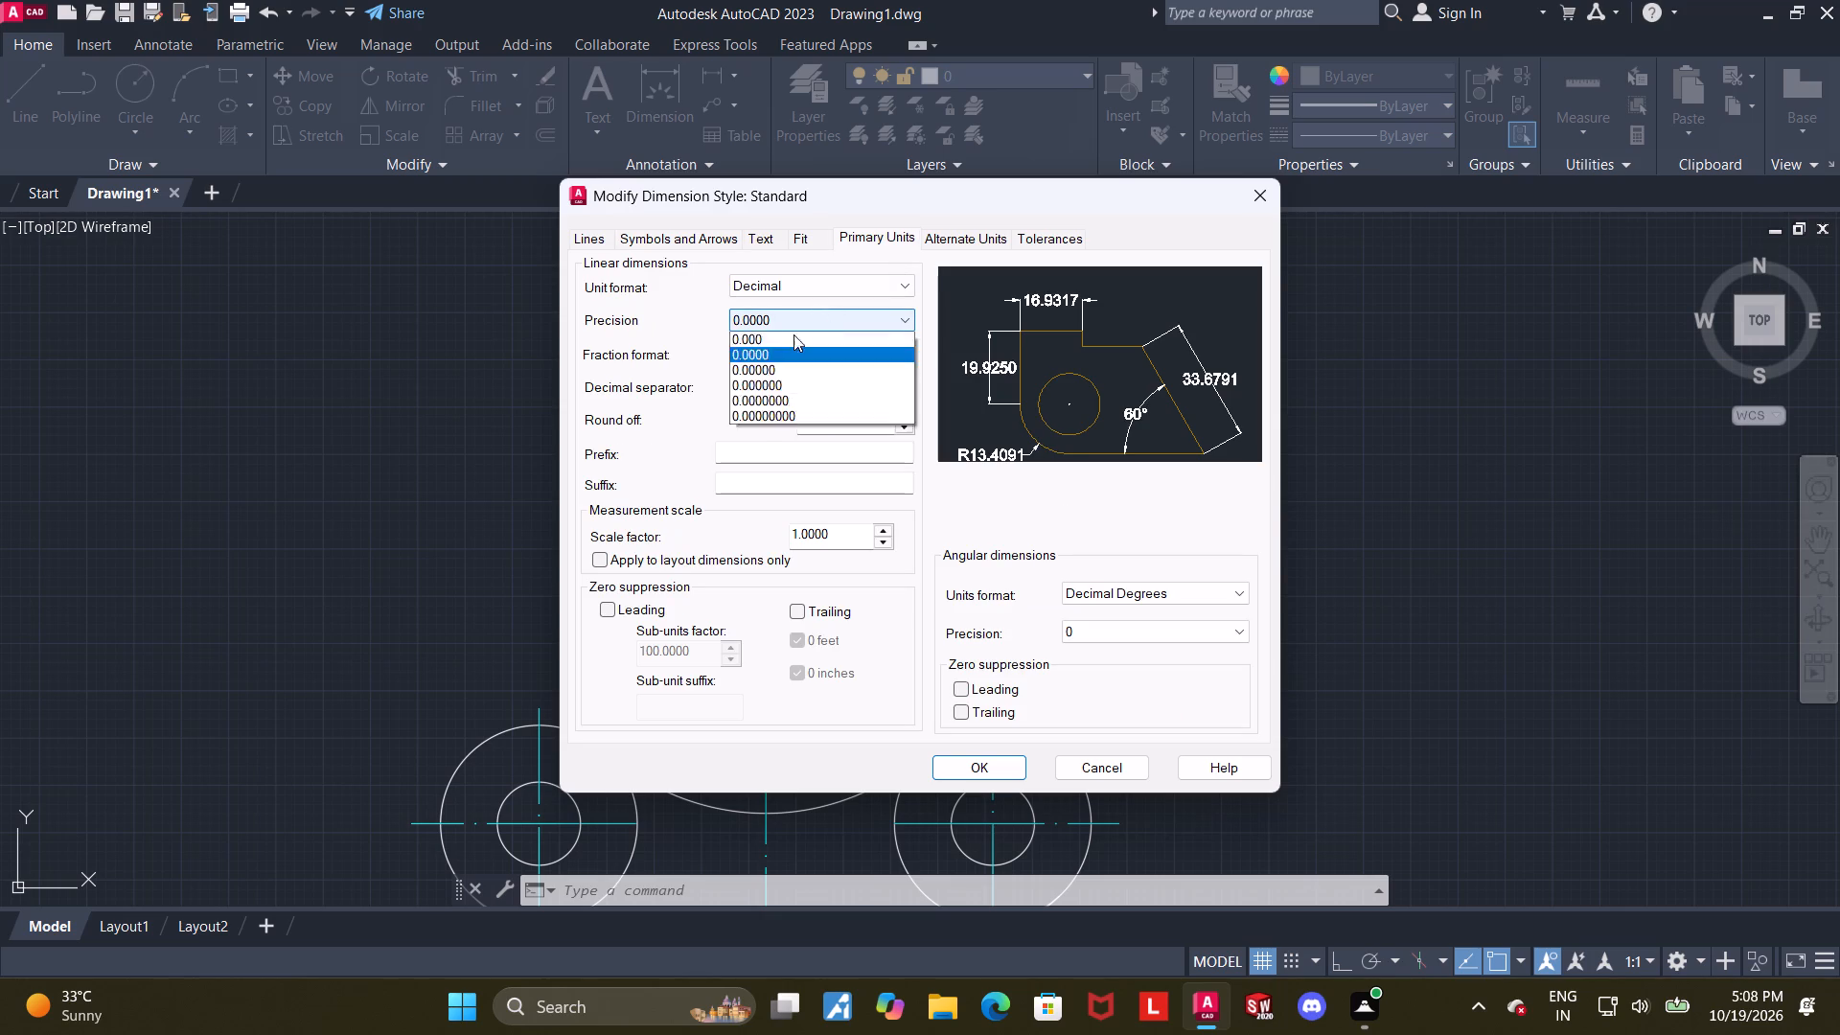
click(768, 345)
click(980, 759)
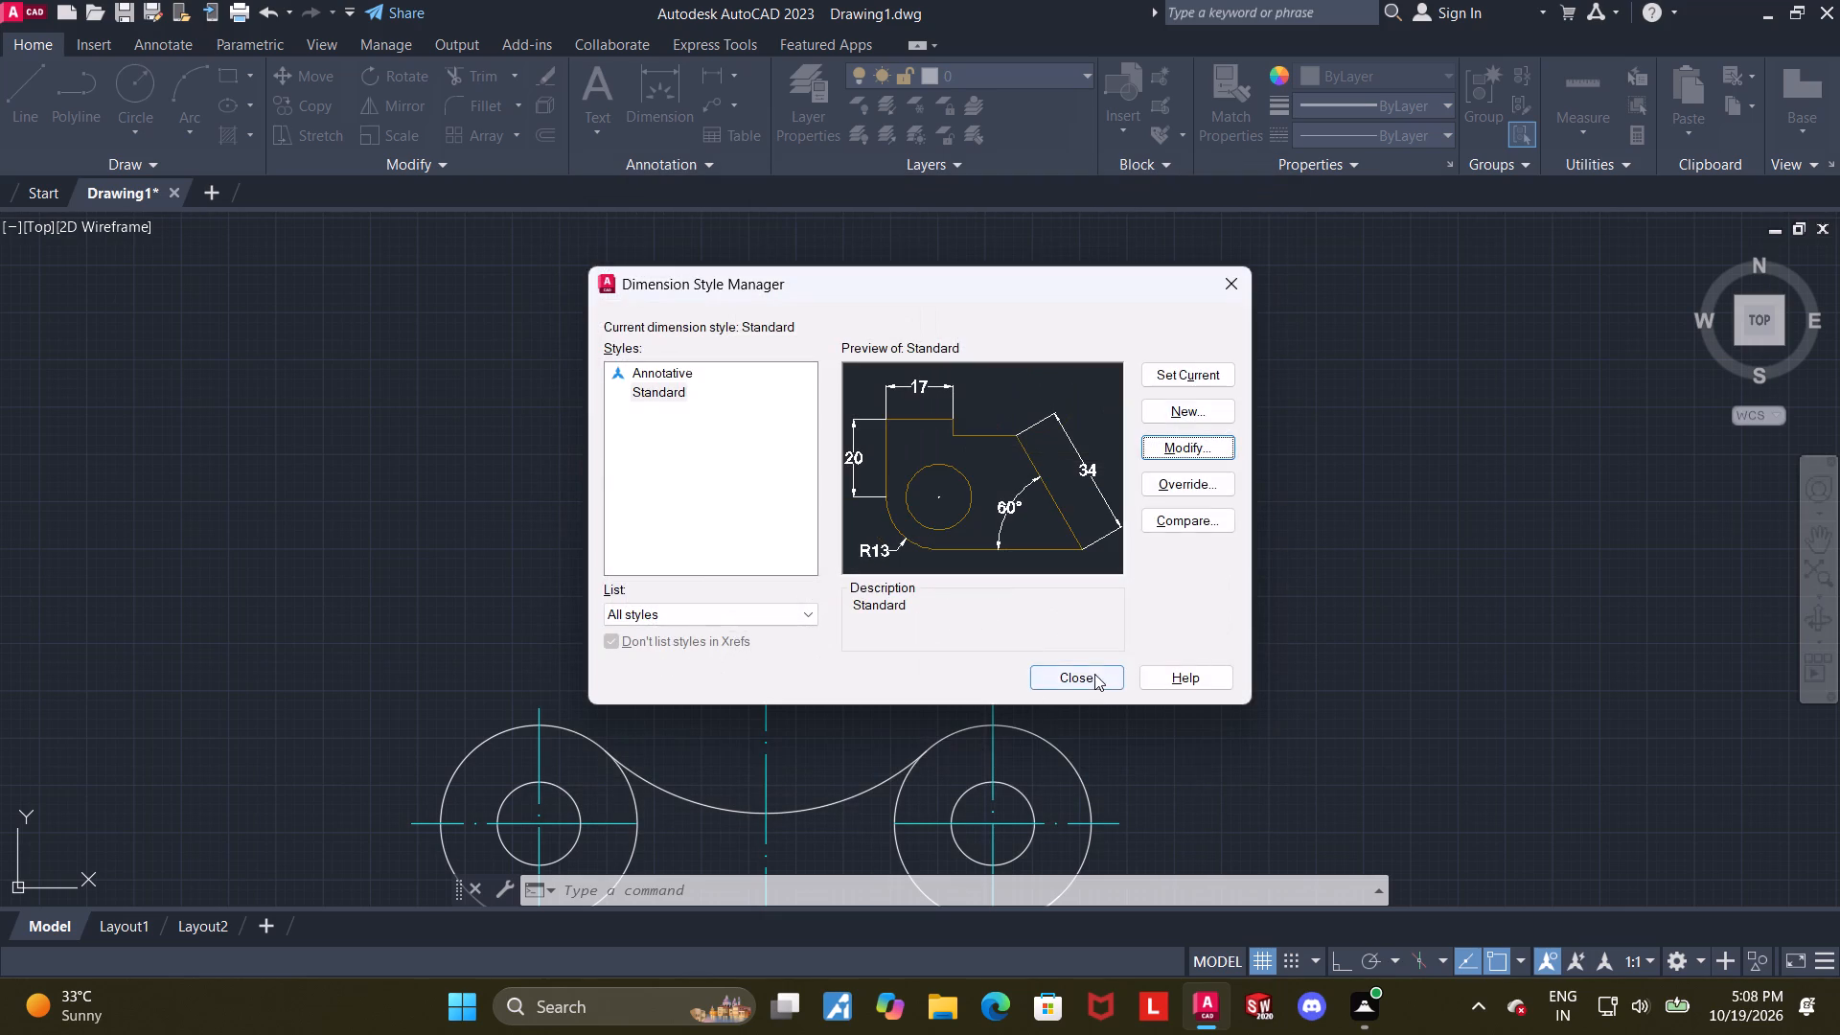
click(1096, 669)
Add a radius dimension to the upper part's outer circle, placing its text inside the circle above the horizontal centre line.
click(676, 85)
scroll(884, 375, up, 1)
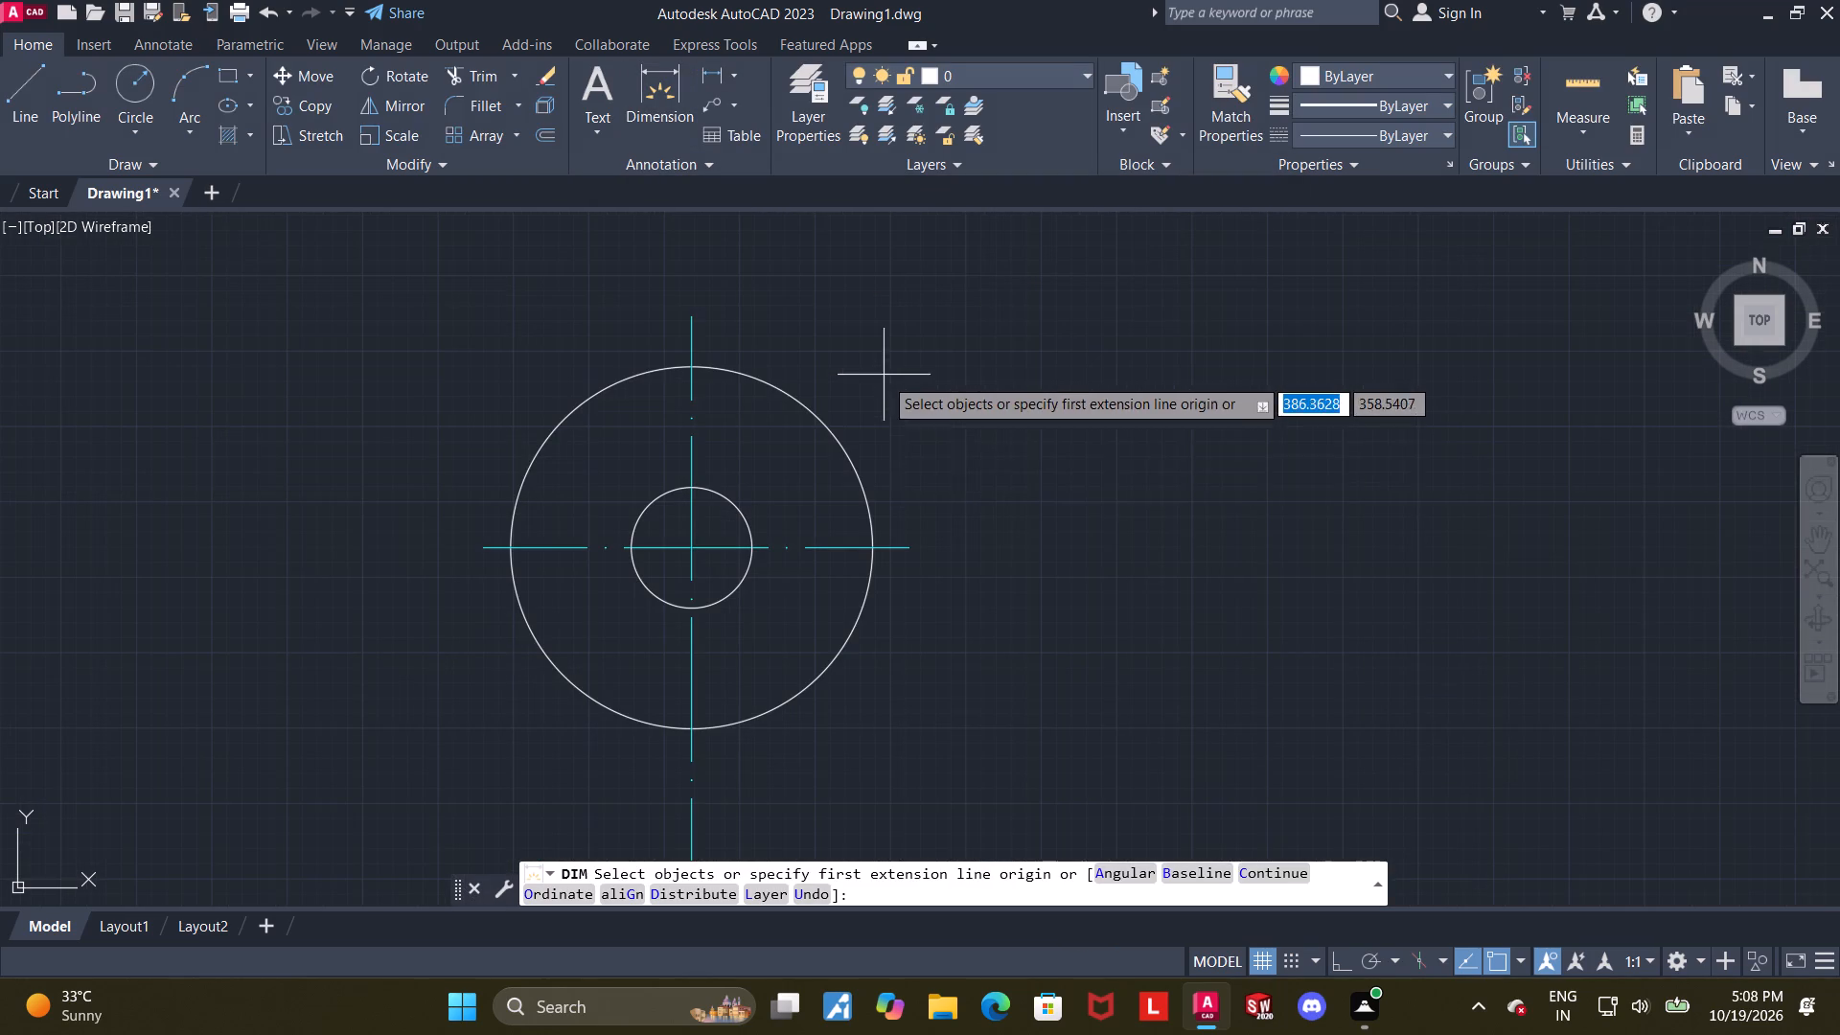
click(847, 466)
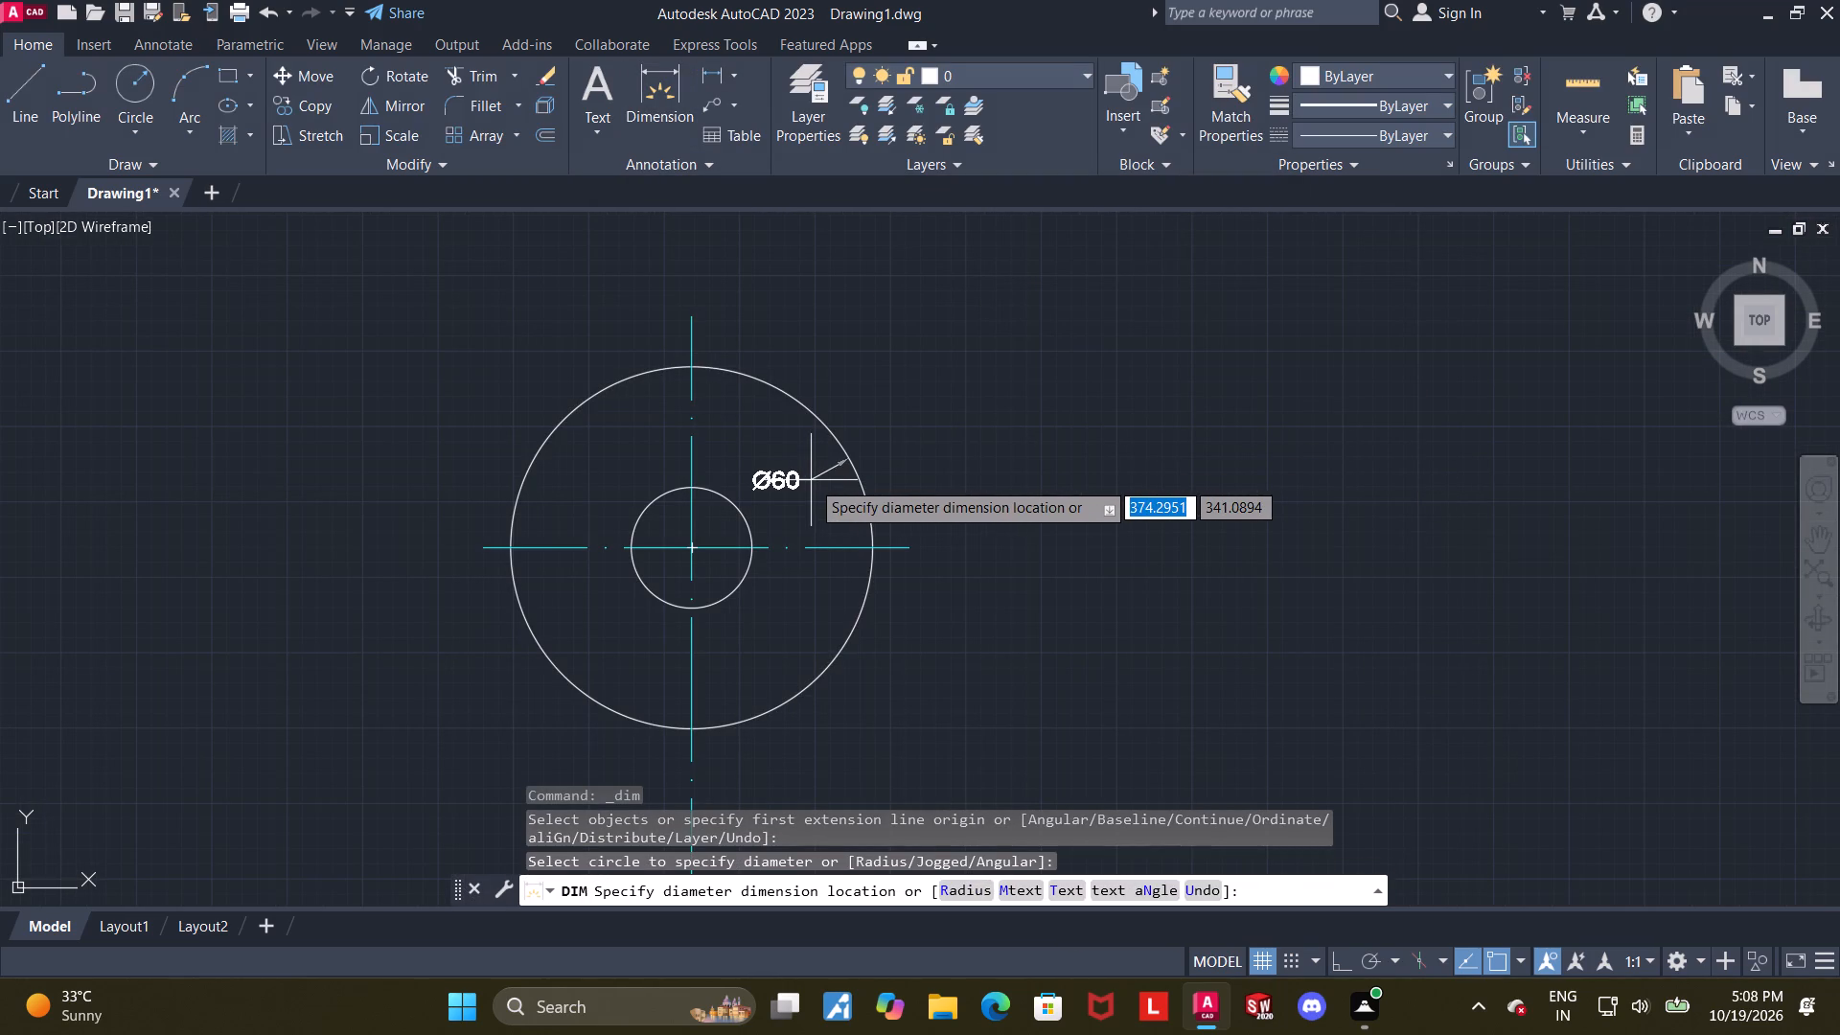
key(r)
key(Return)
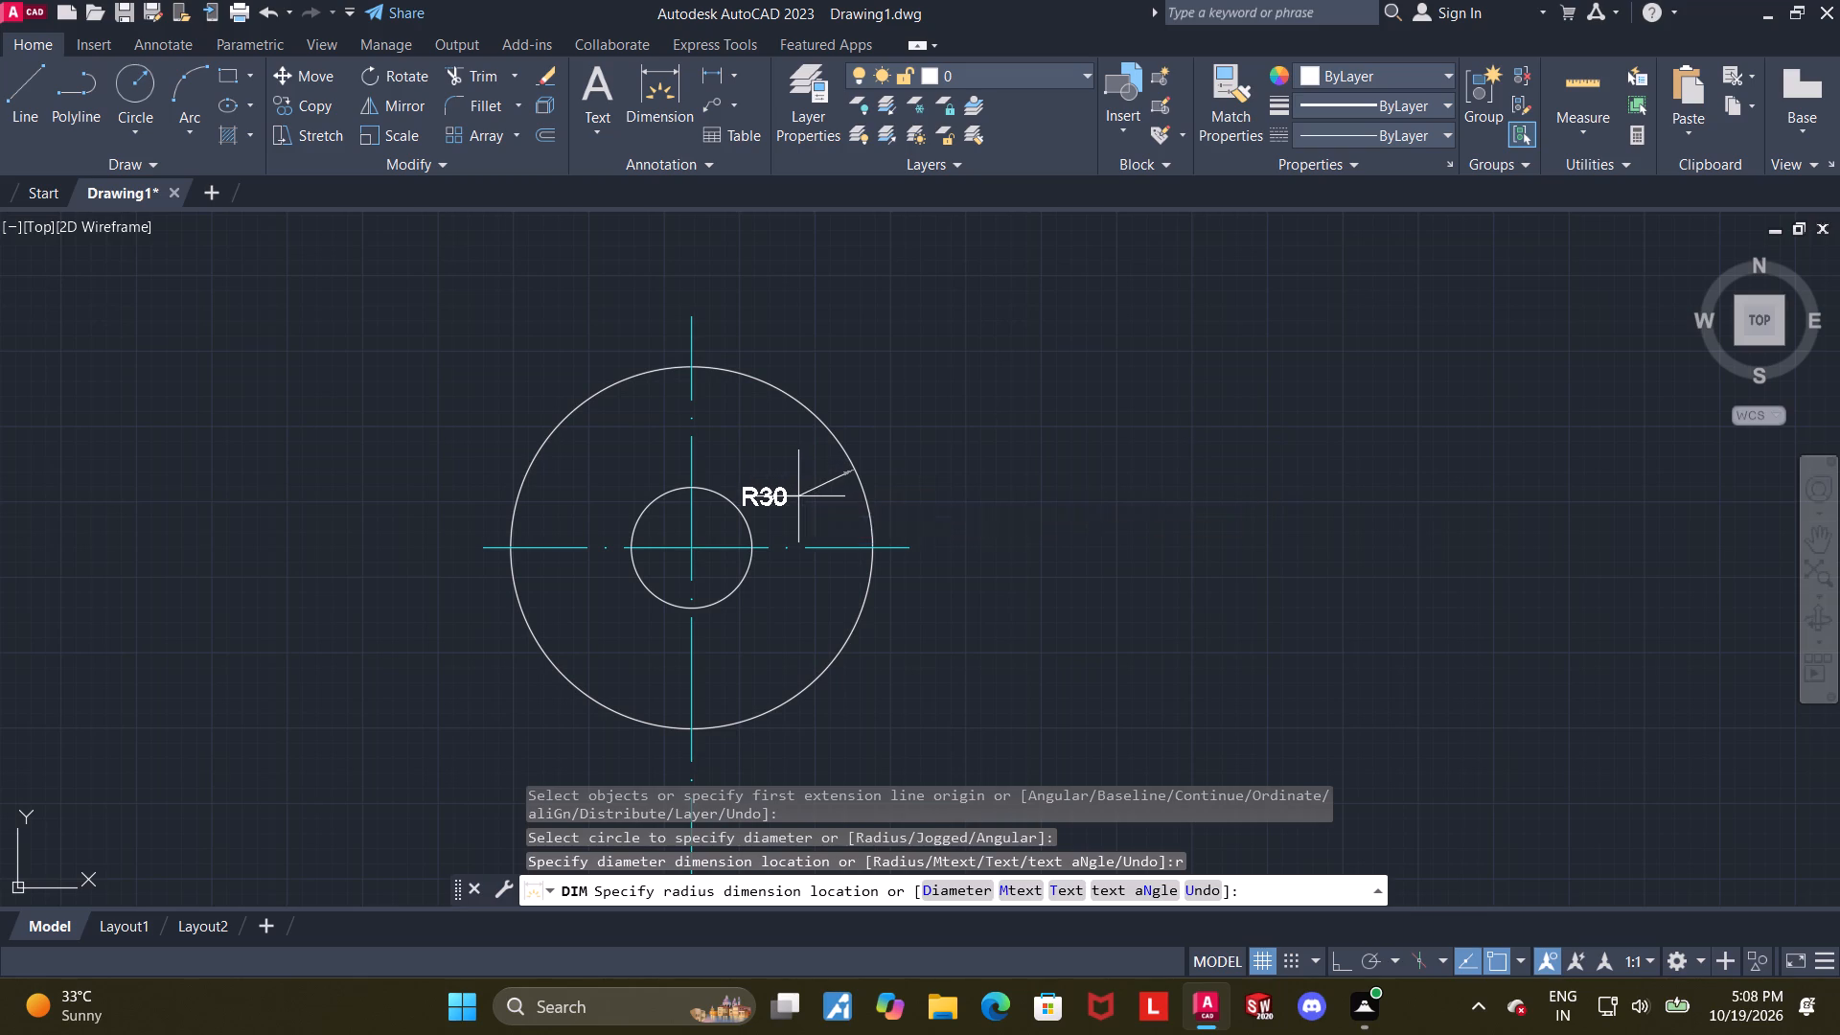
click(798, 496)
key(Escape)
Add a diameter dimension to the upper part's inner circle, placing its text up and left of that circle.
click(650, 85)
scroll(532, 438, up, 1)
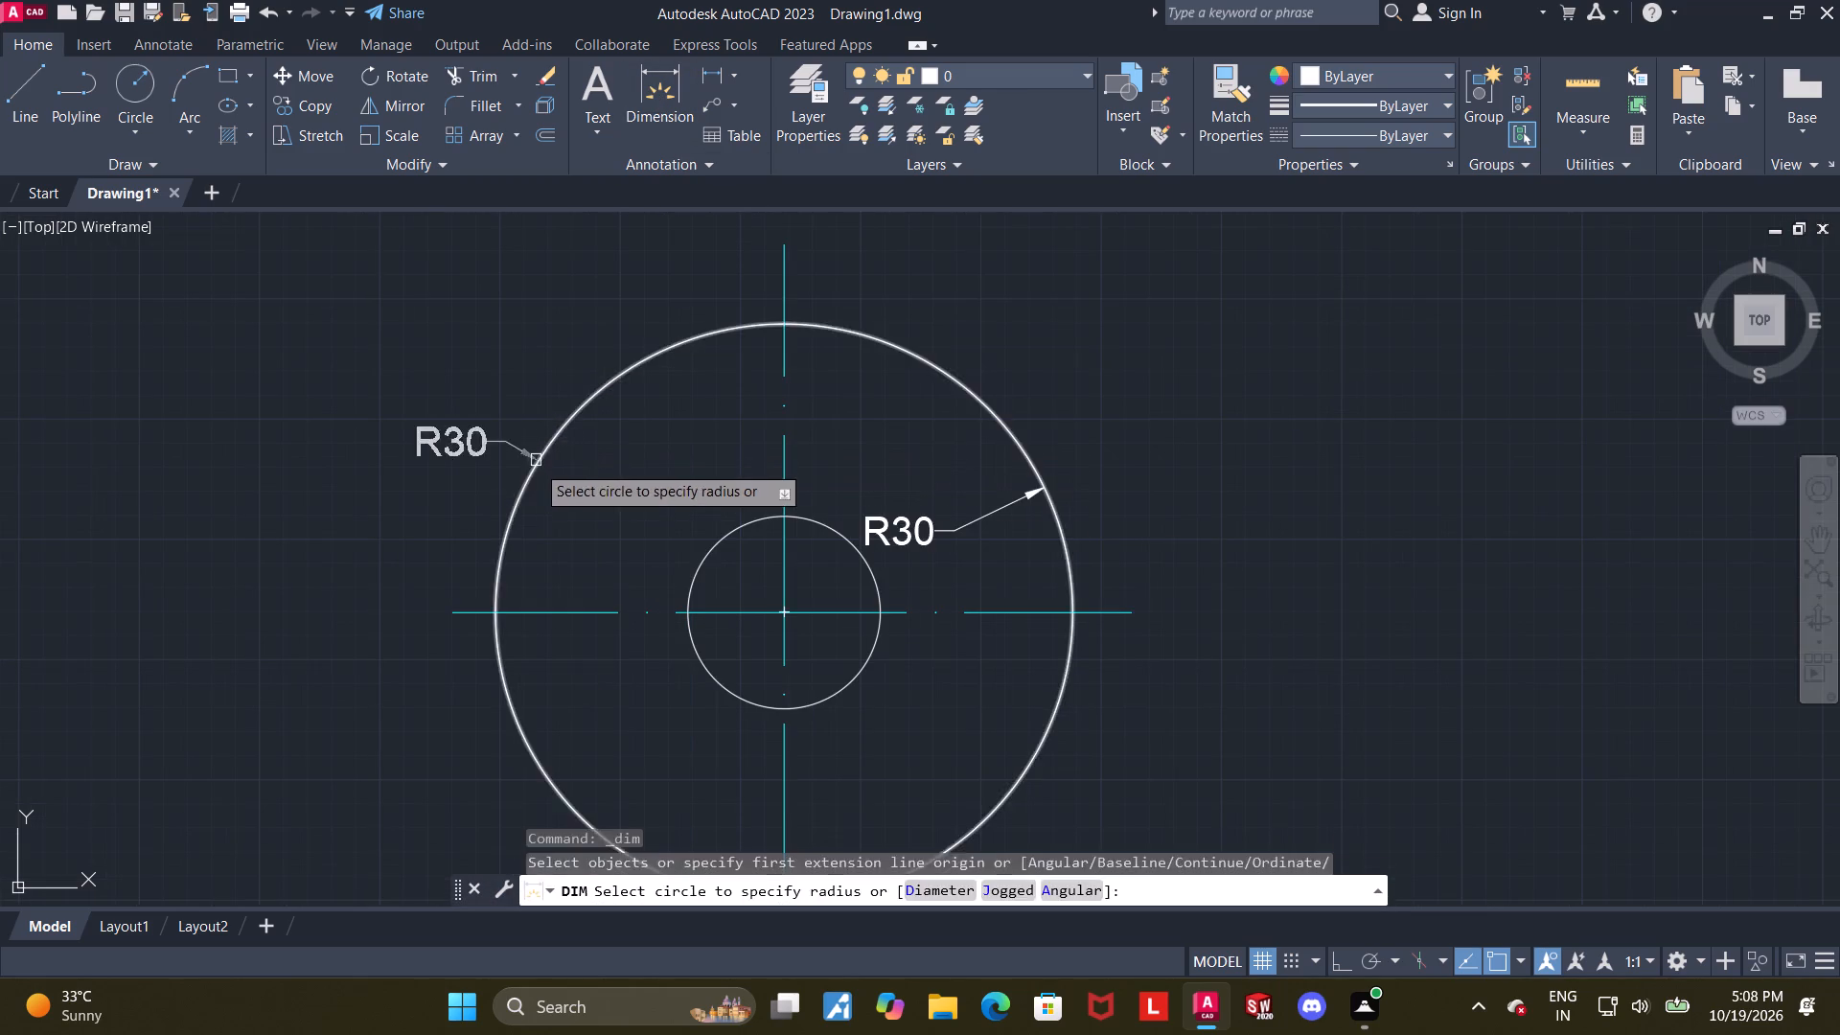
click(696, 564)
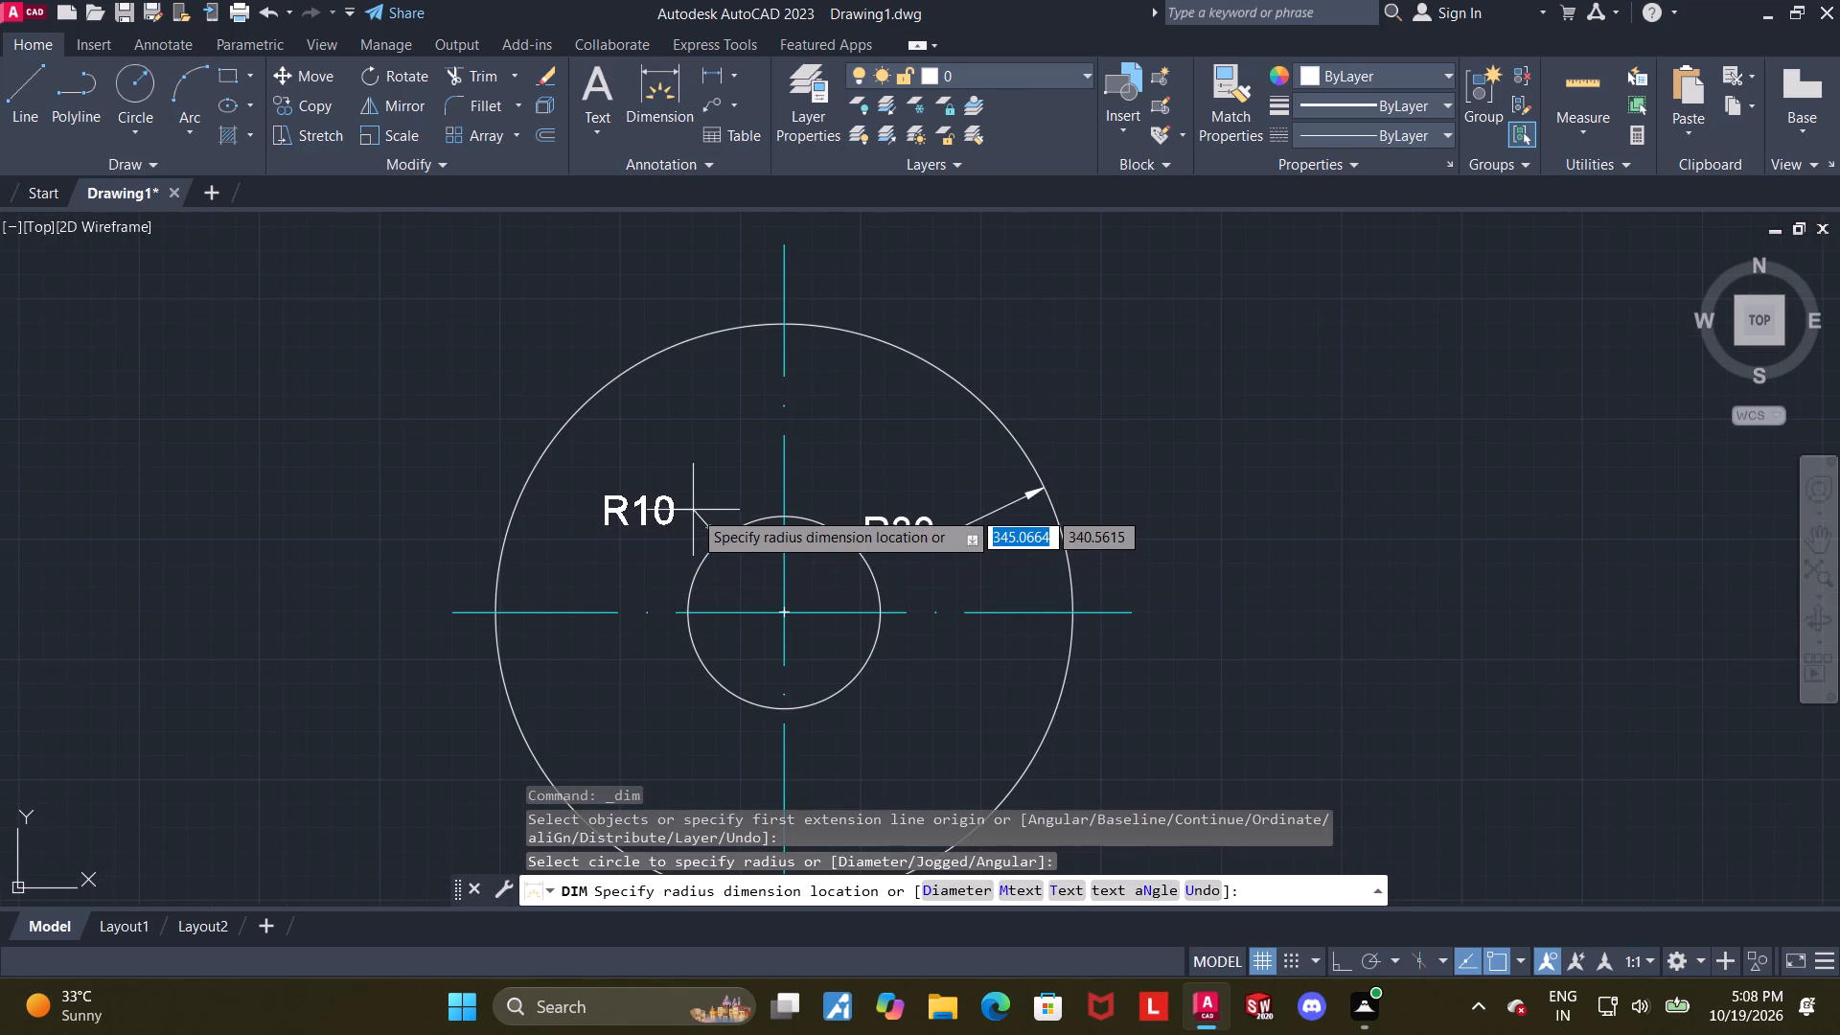
key(d)
key(Return)
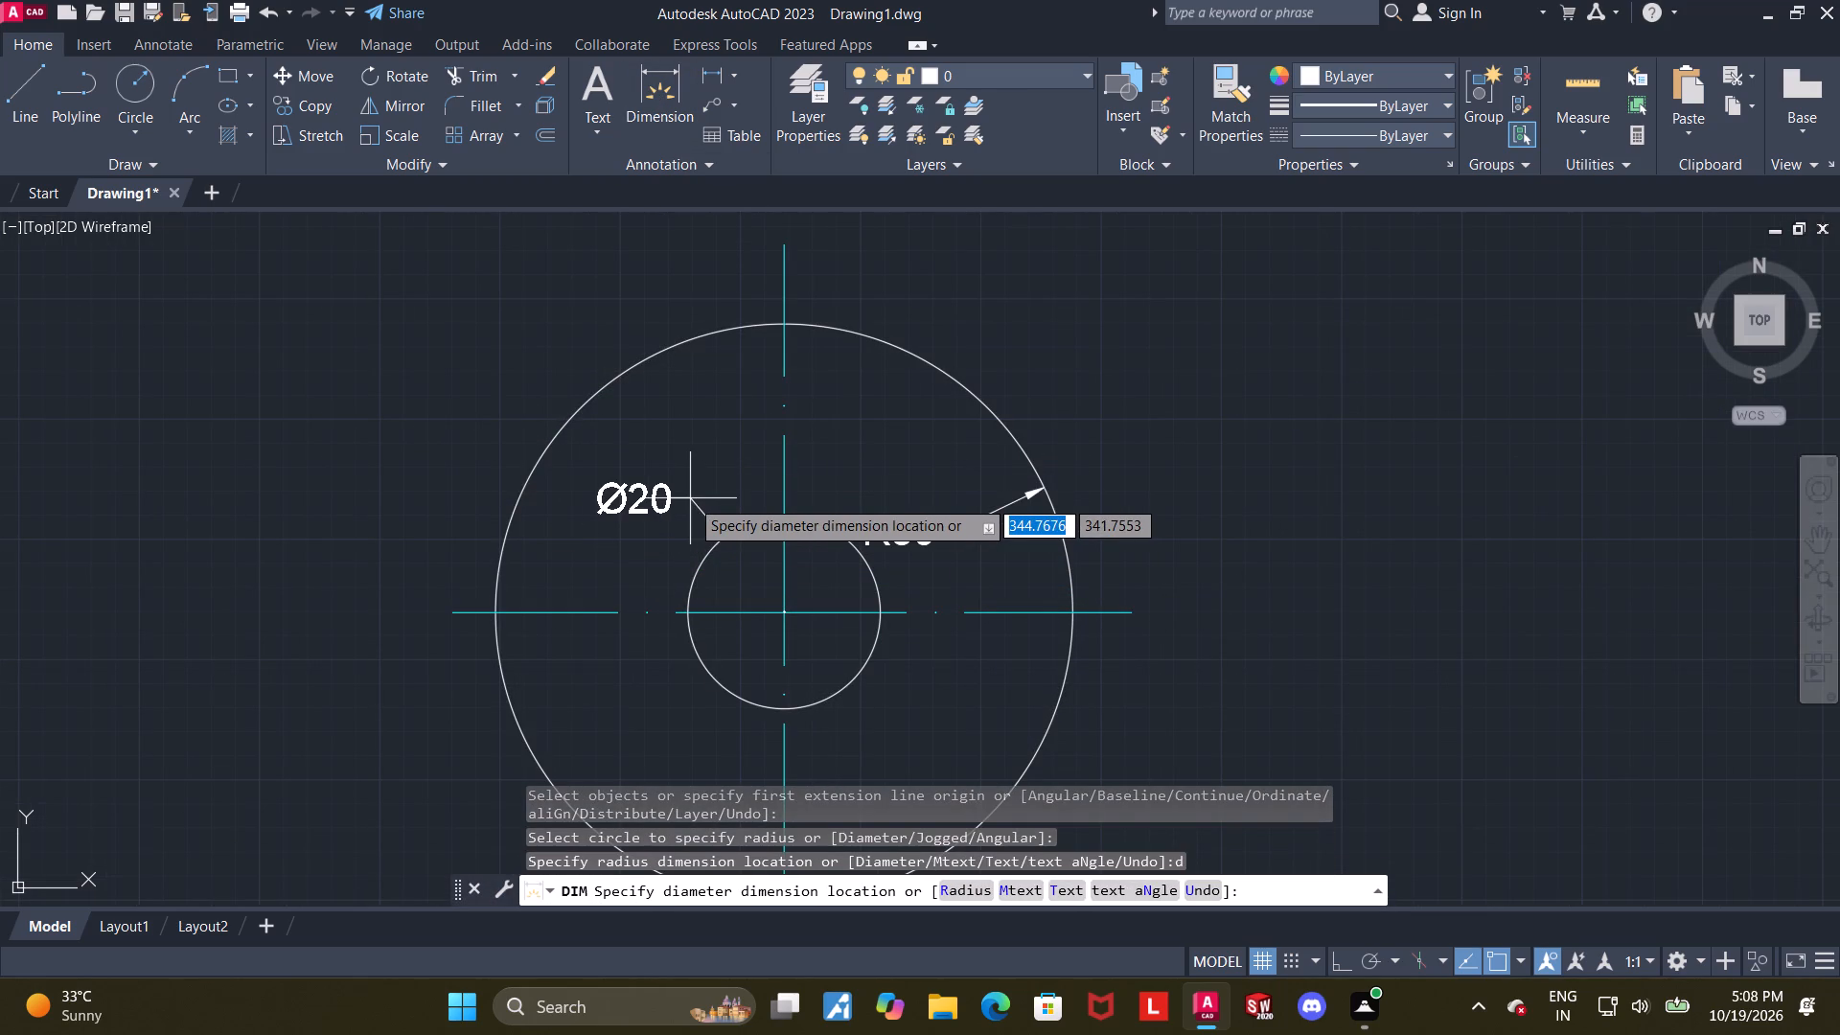
click(659, 517)
key(Escape)
Draw a line tangent to the right side of the upper inner circle and to the lower-right outer circle.
scroll(799, 529, down, 2)
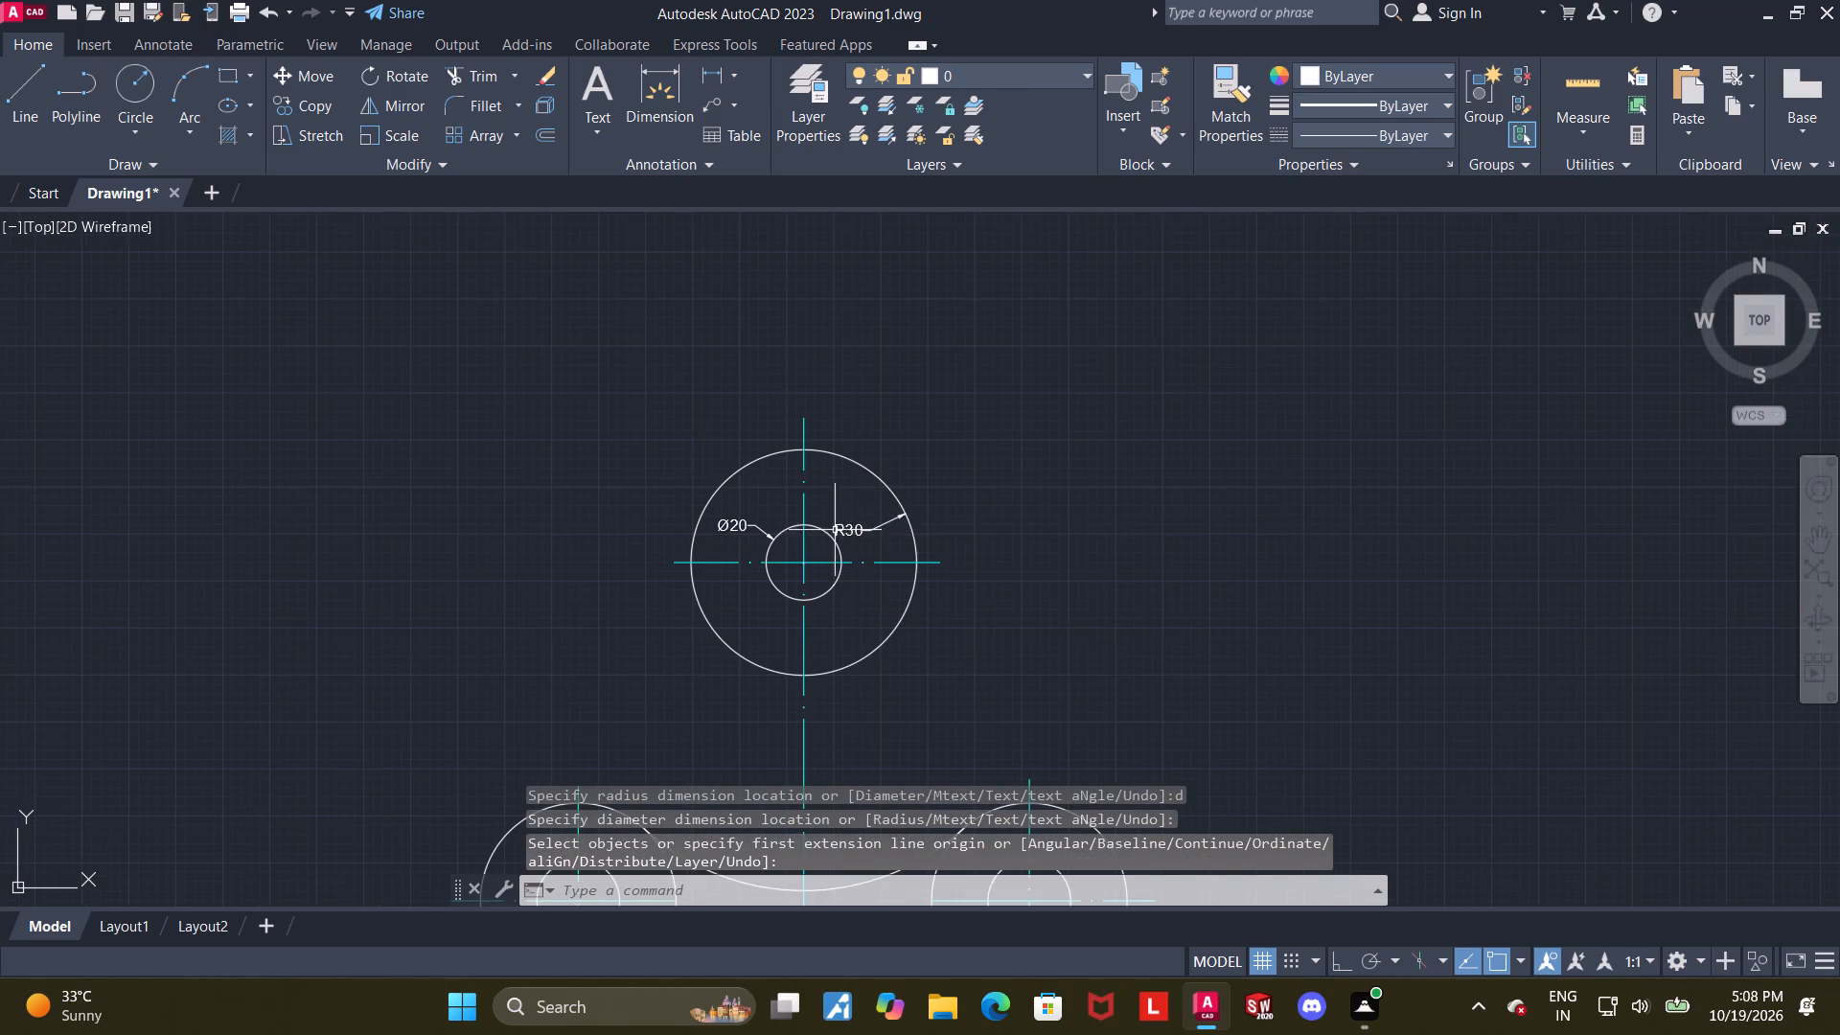
scroll(870, 580, up, 1)
middle_drag(871, 566, 890, 383)
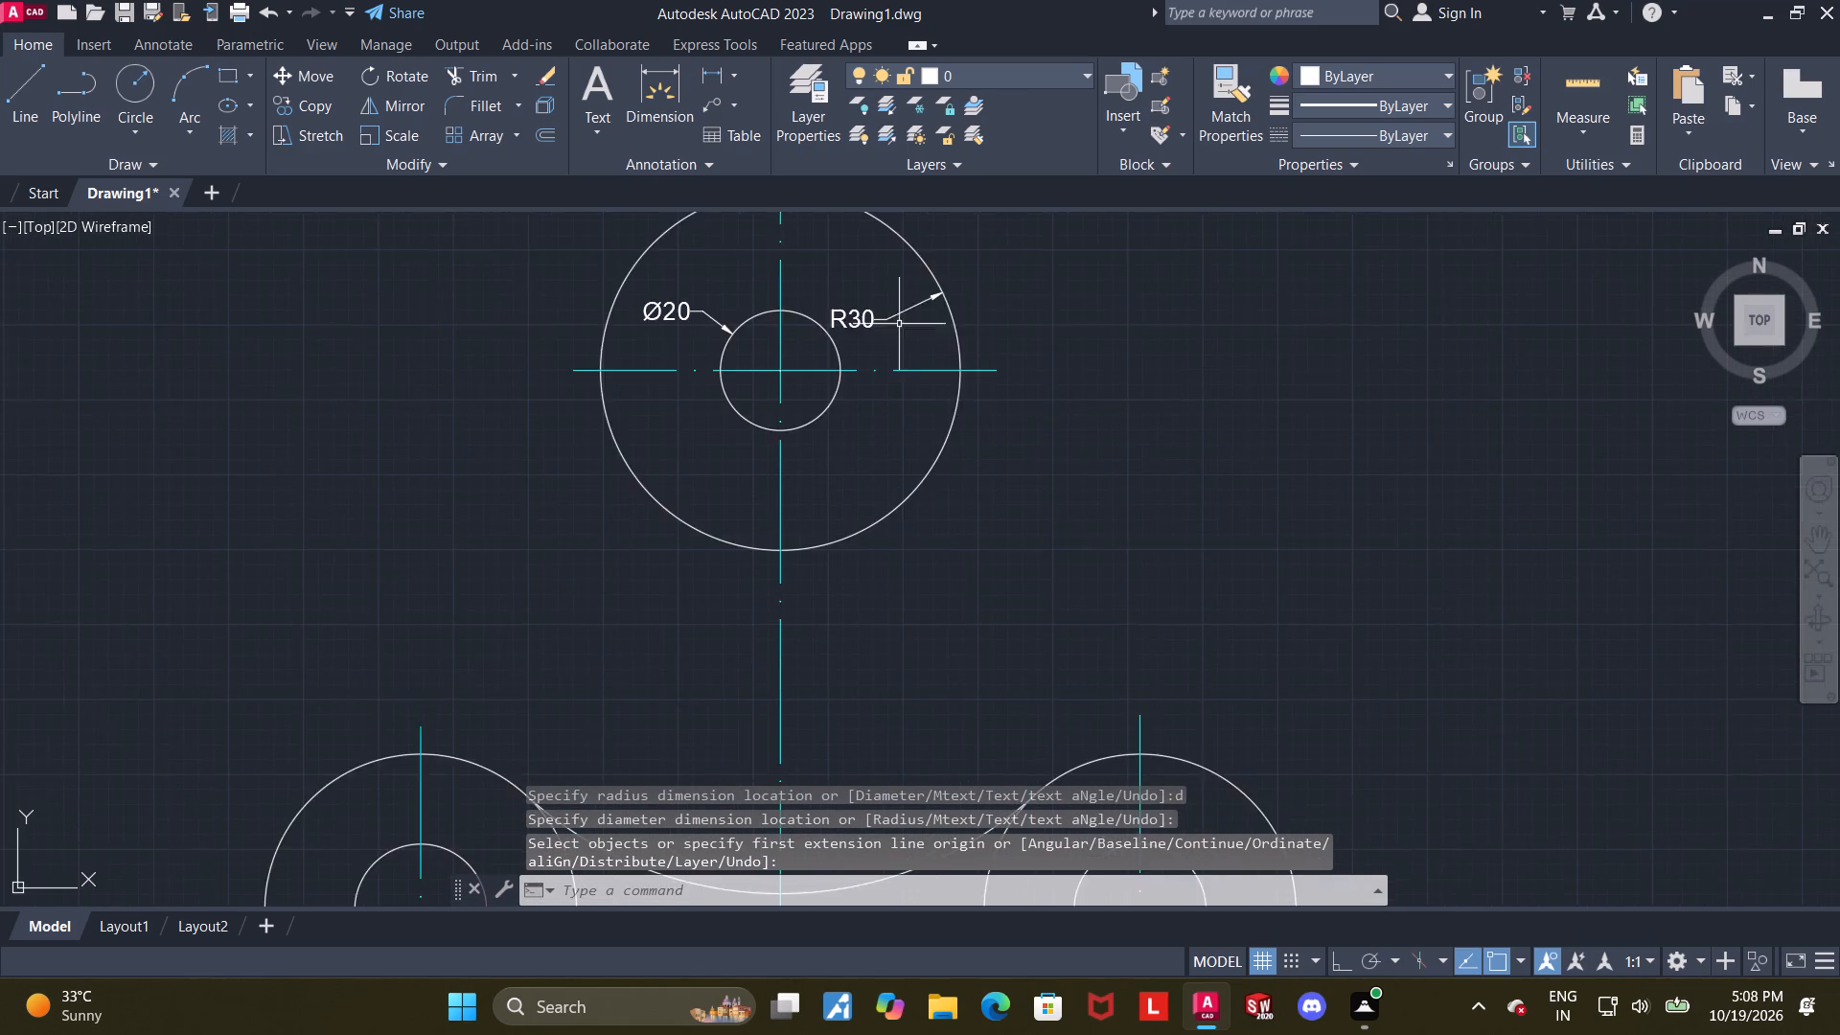
scroll(908, 341, down, 1)
middle_drag(961, 431, 948, 431)
click(32, 94)
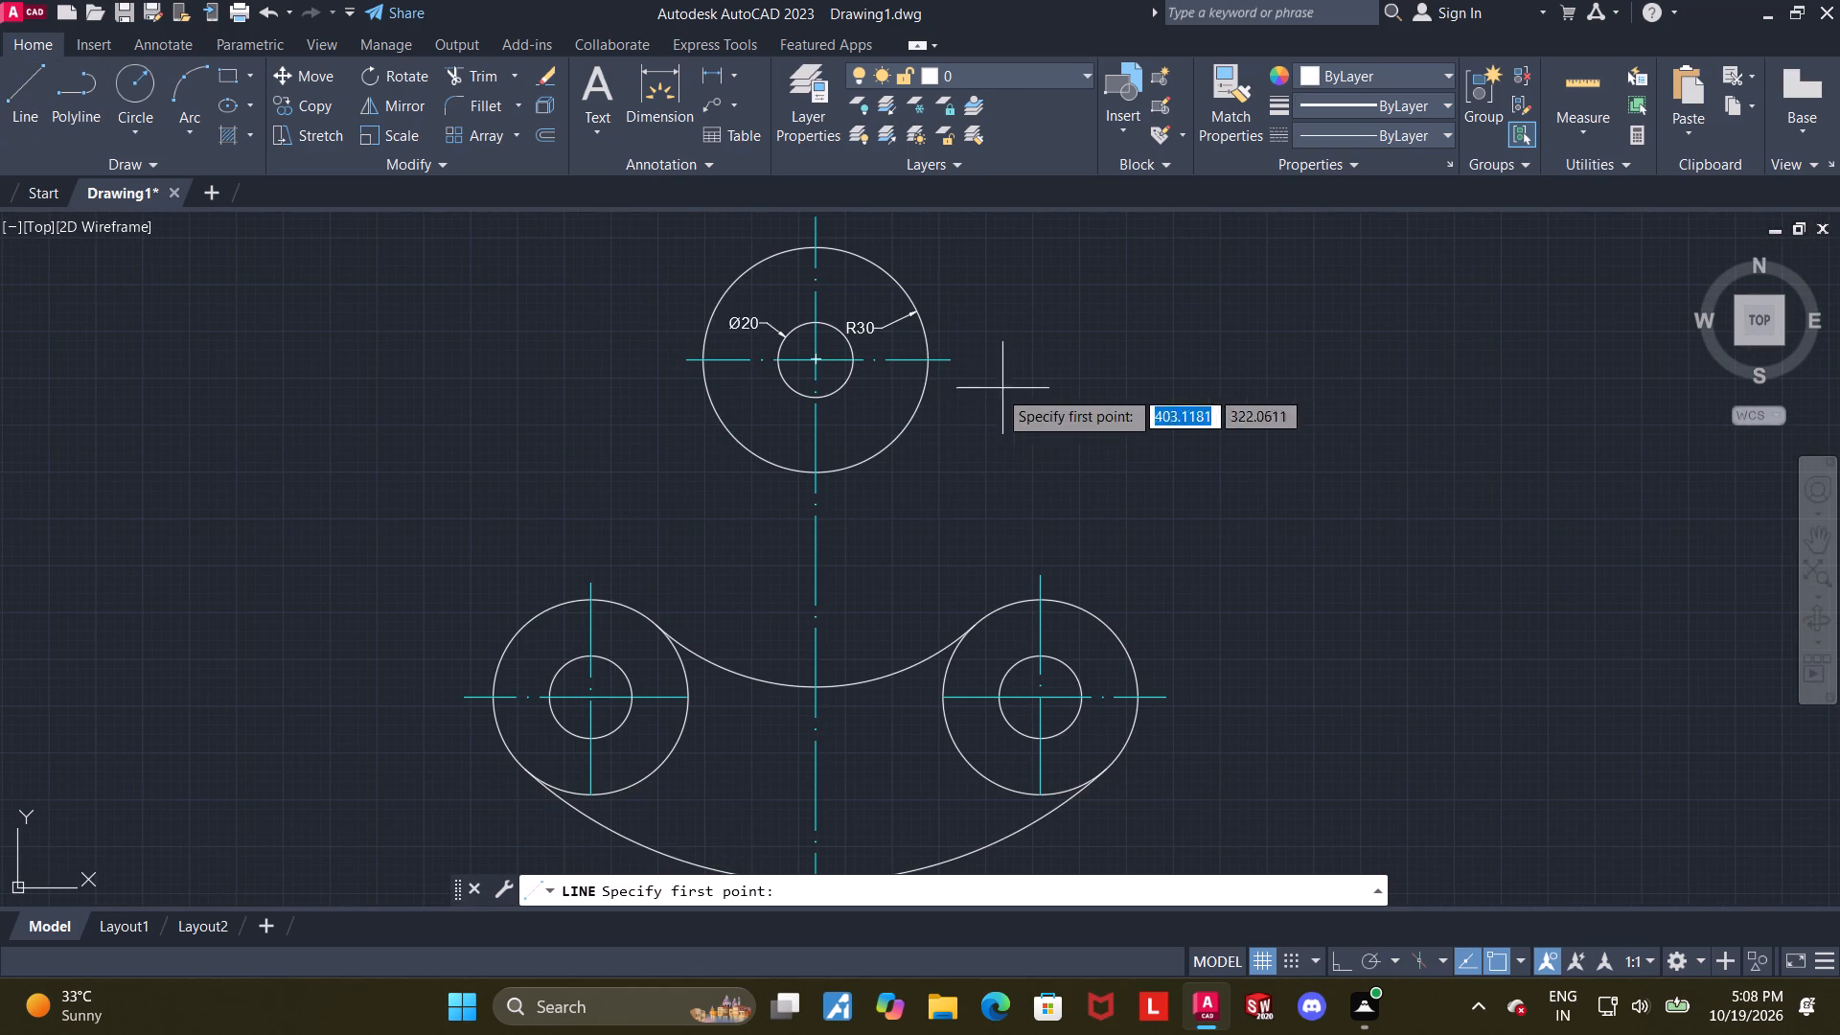
scroll(925, 375, up, 1)
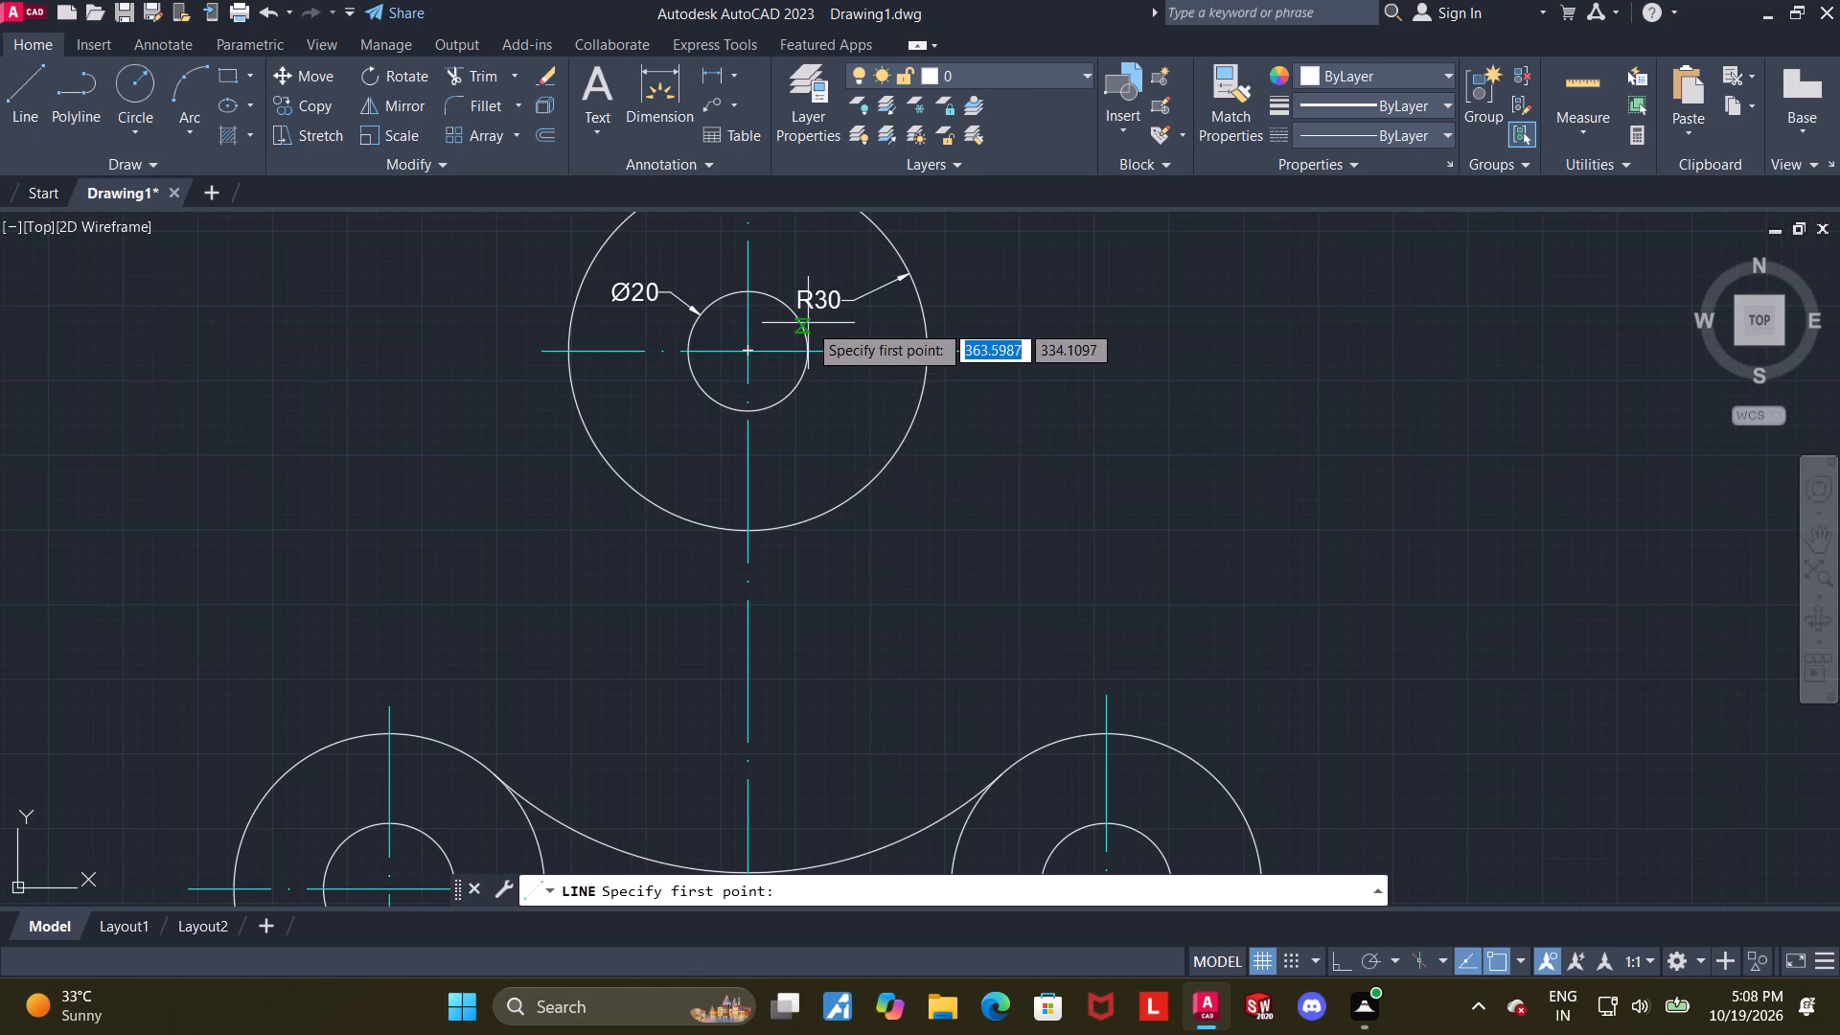
shift+scroll(1184, 419, up, 1)
shift+right_click(1184, 419)
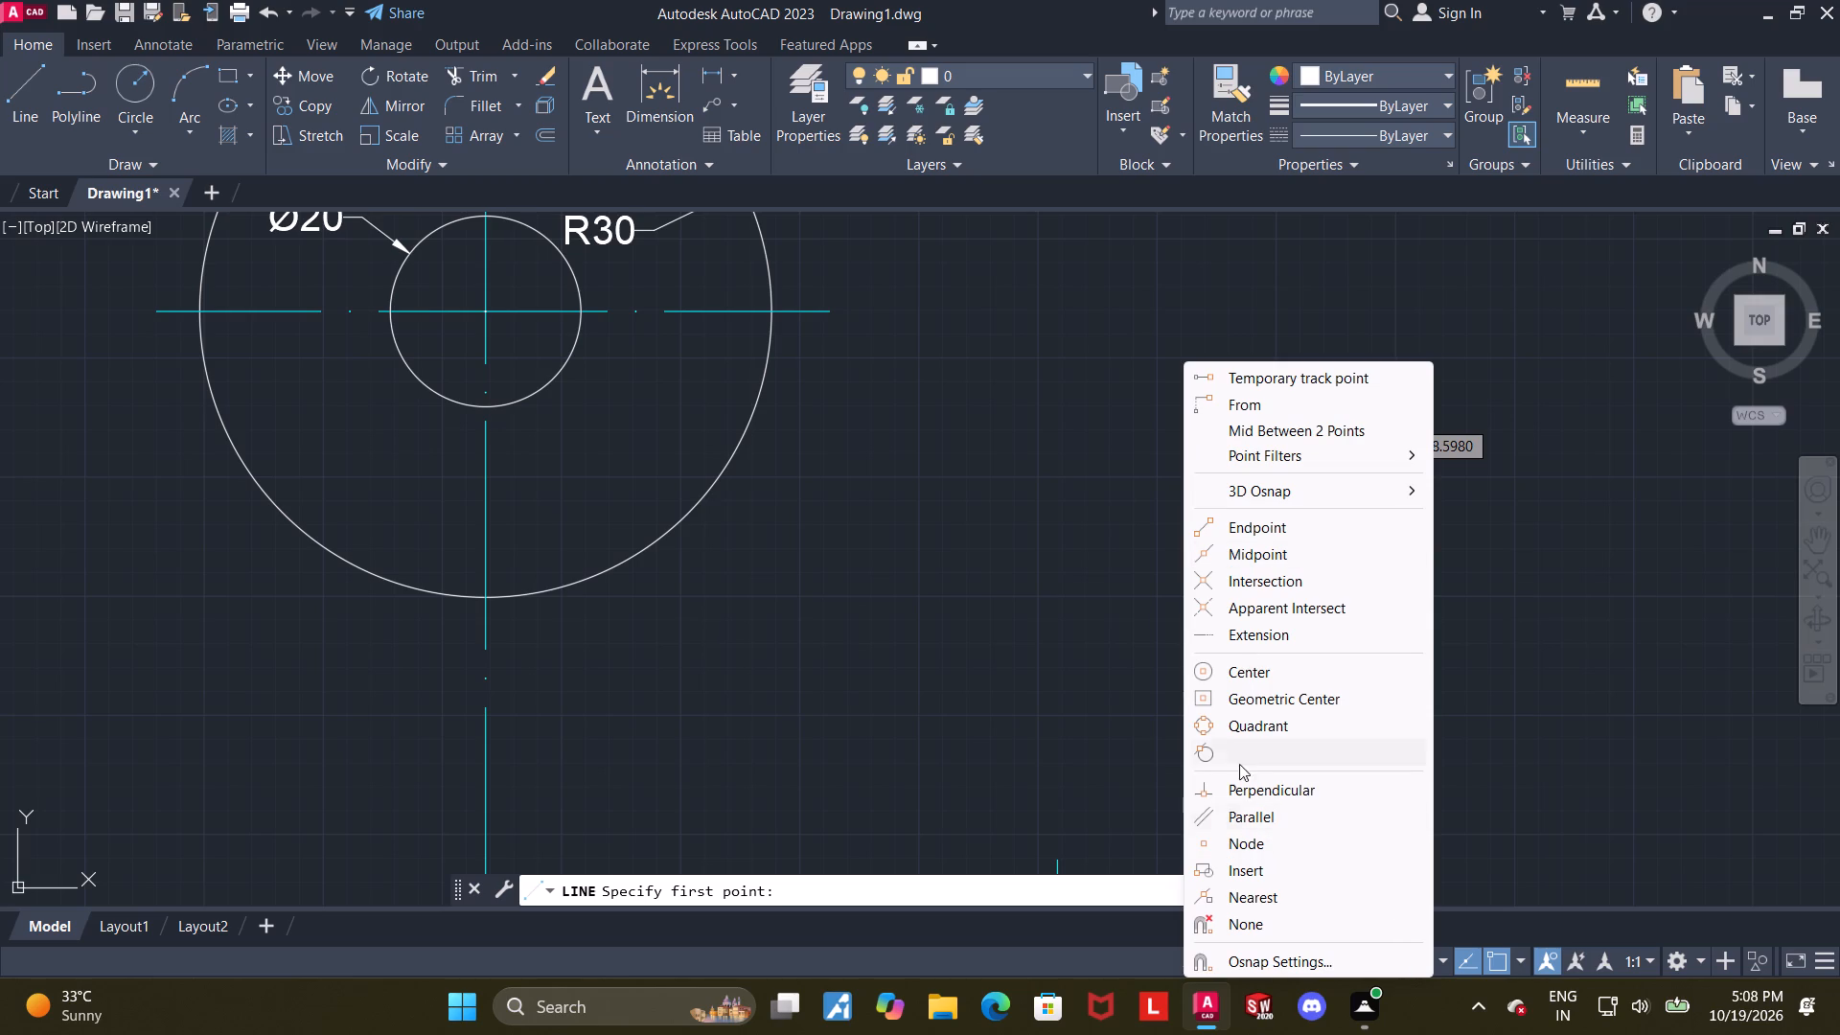
click(1237, 749)
click(577, 279)
scroll(660, 357, down, 3)
scroll(929, 609, up, 2)
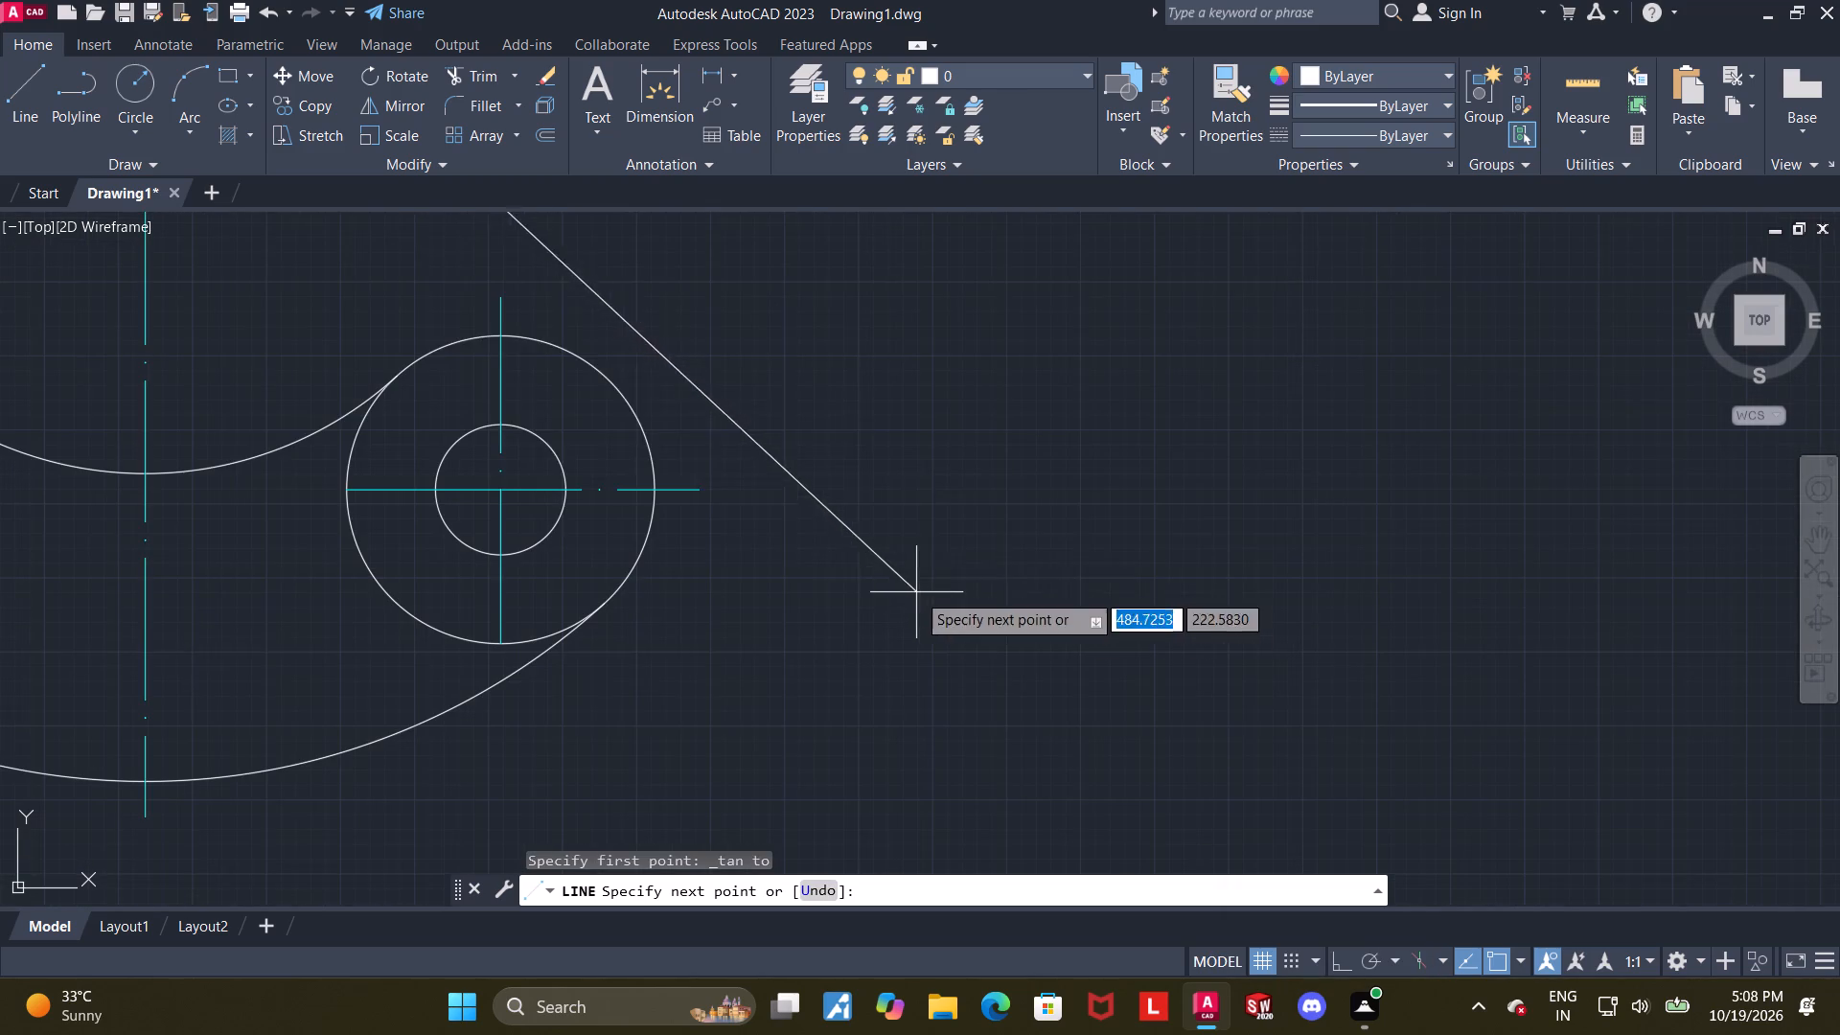
scroll(529, 293, down, 1)
scroll(591, 287, up, 2)
scroll(534, 309, down, 1)
shift+right_click(586, 360)
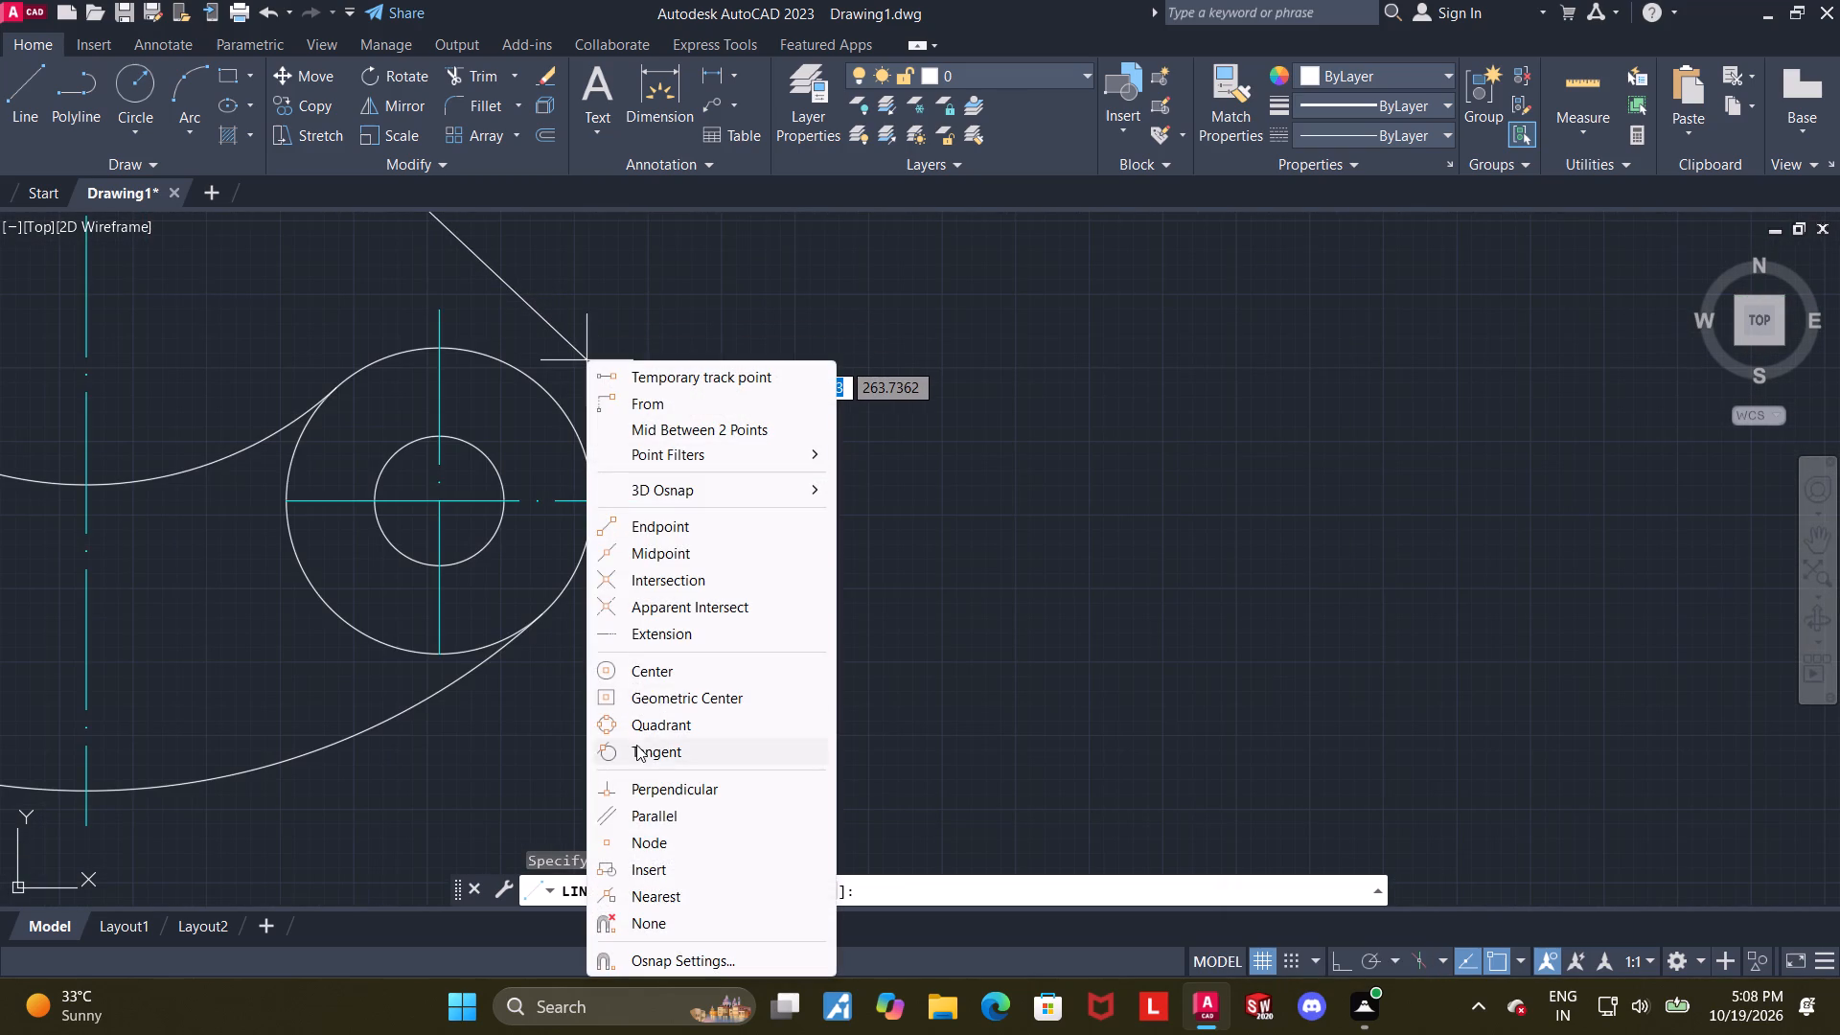
click(636, 747)
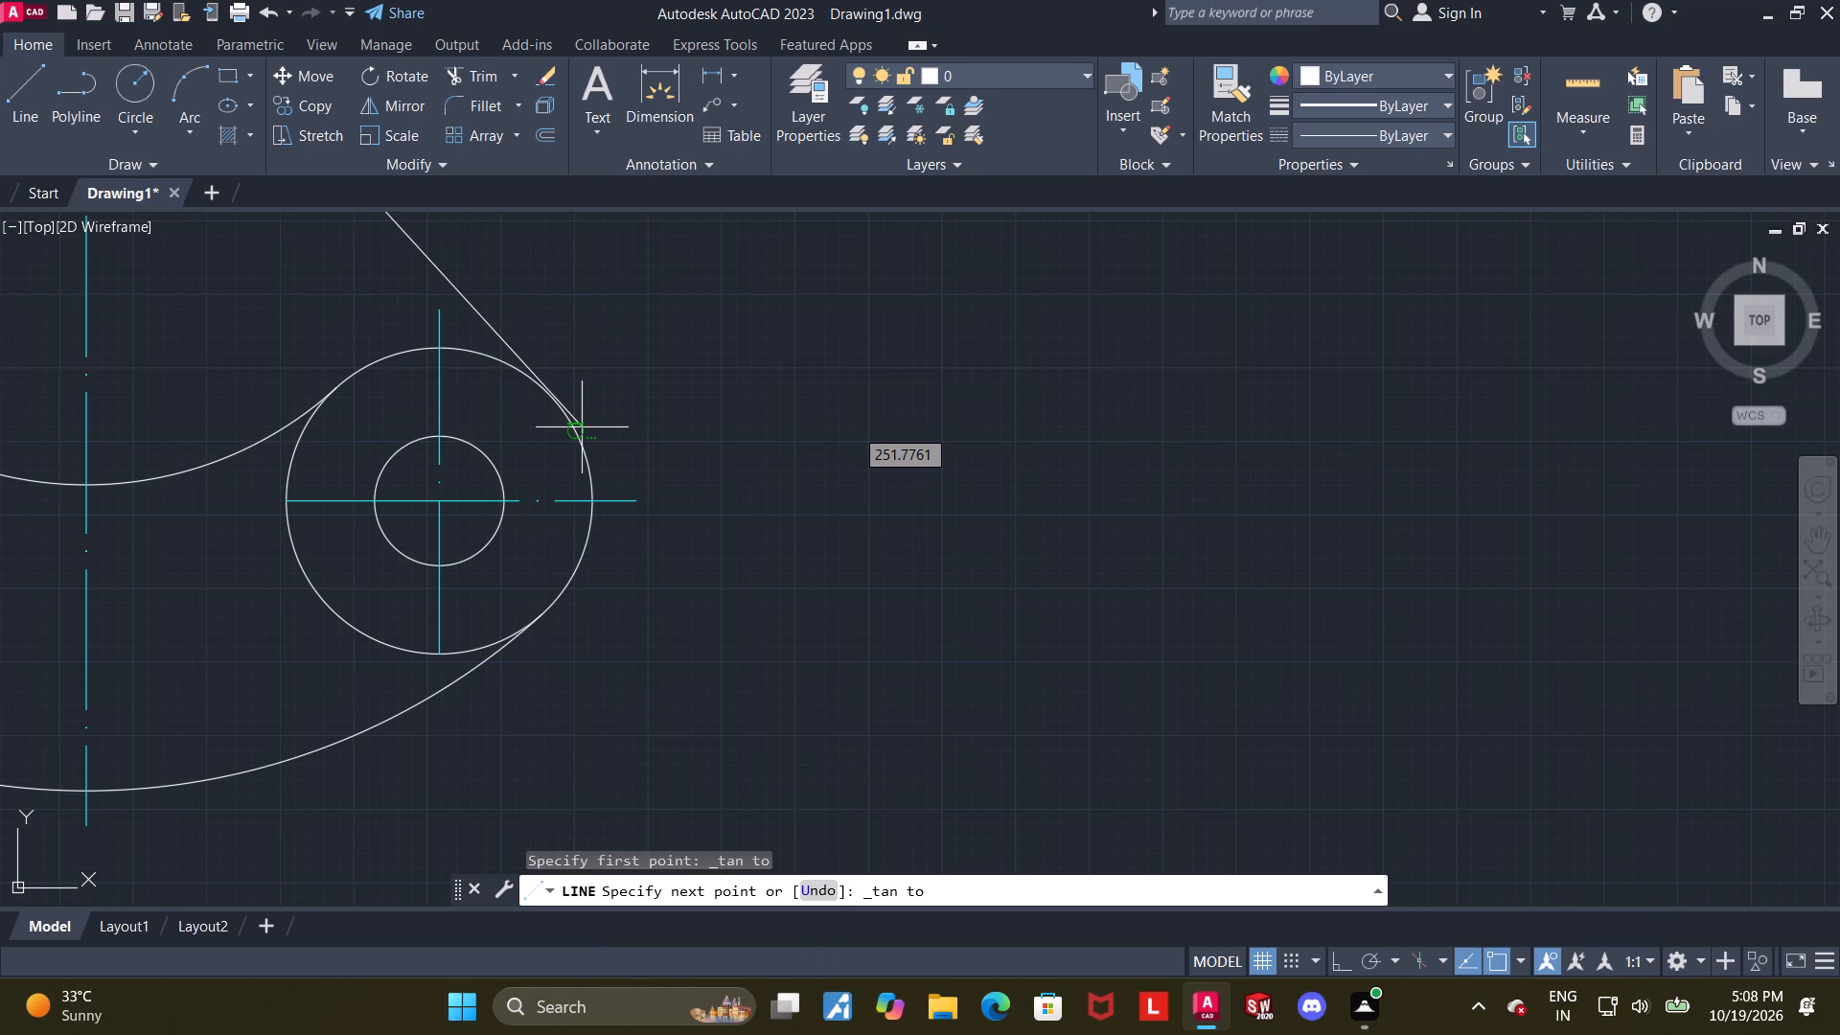
click(582, 427)
key(Escape)
Trim the right tangent line at the upper outer circle and erase the piece left over inside that circle.
scroll(687, 401, down, 2)
middle_drag(722, 421, 881, 527)
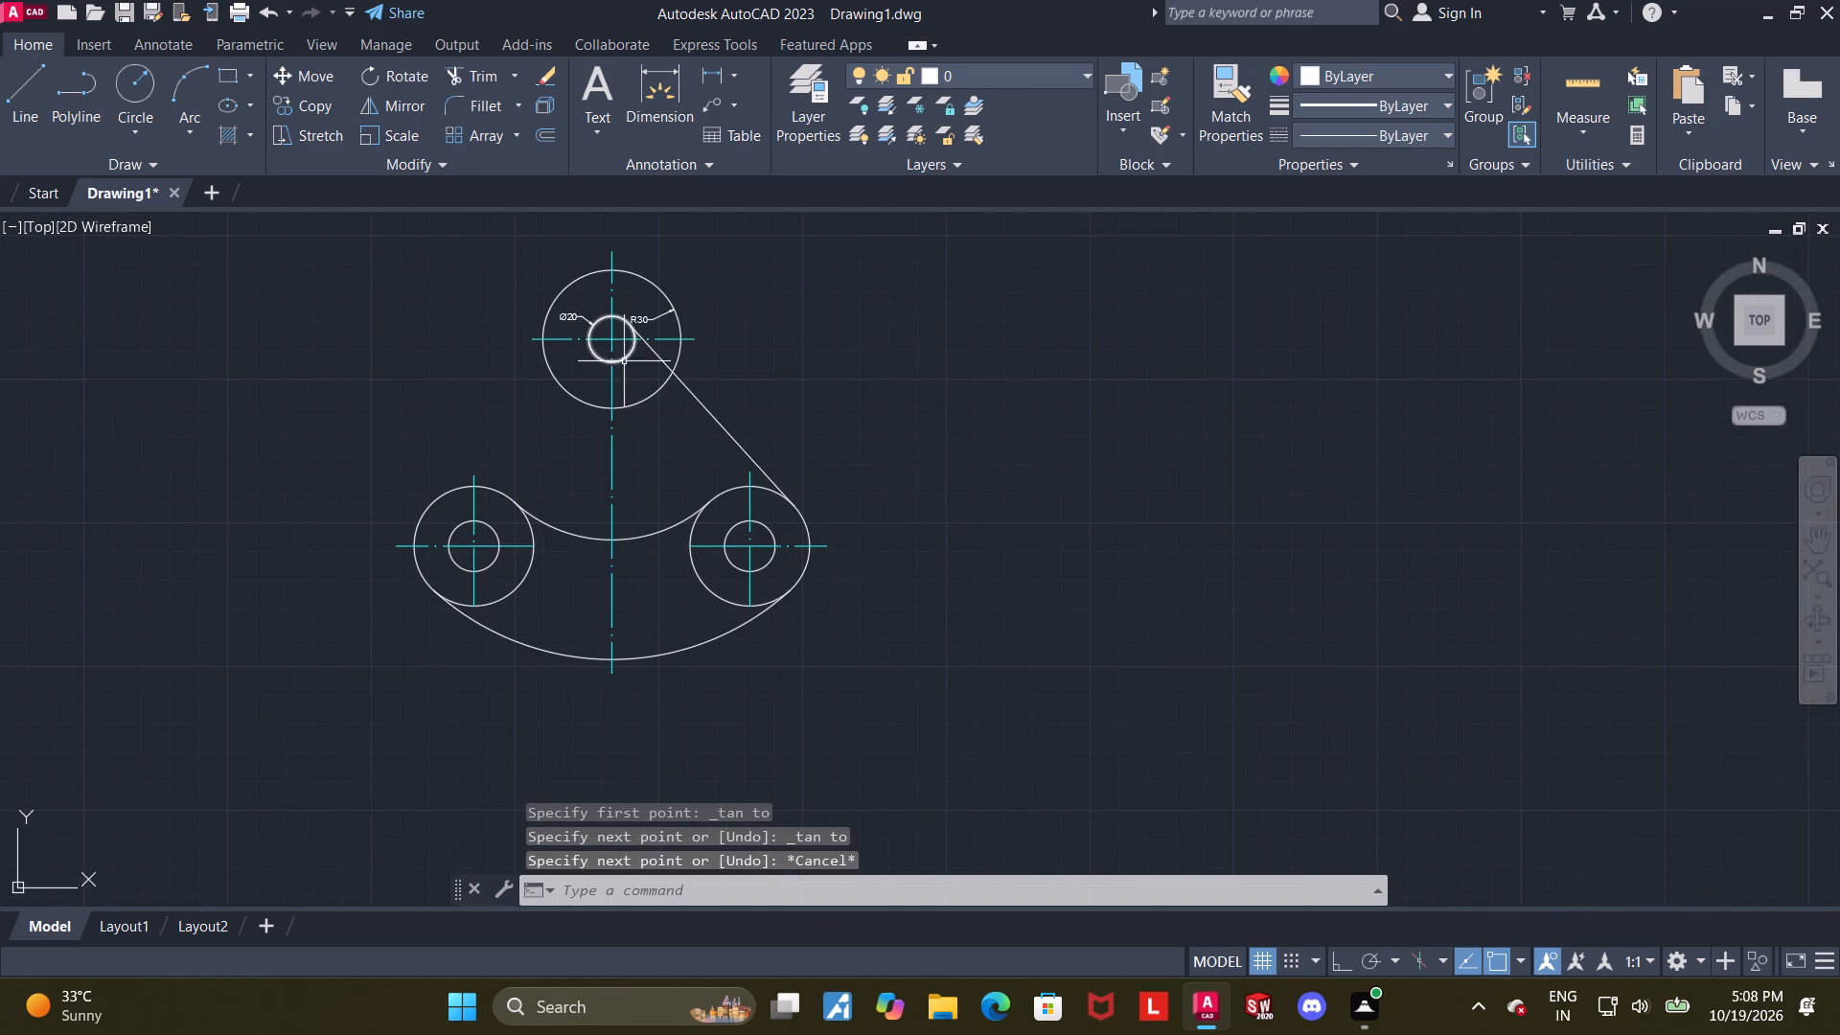
scroll(639, 346, up, 2)
click(483, 83)
scroll(598, 279, up, 1)
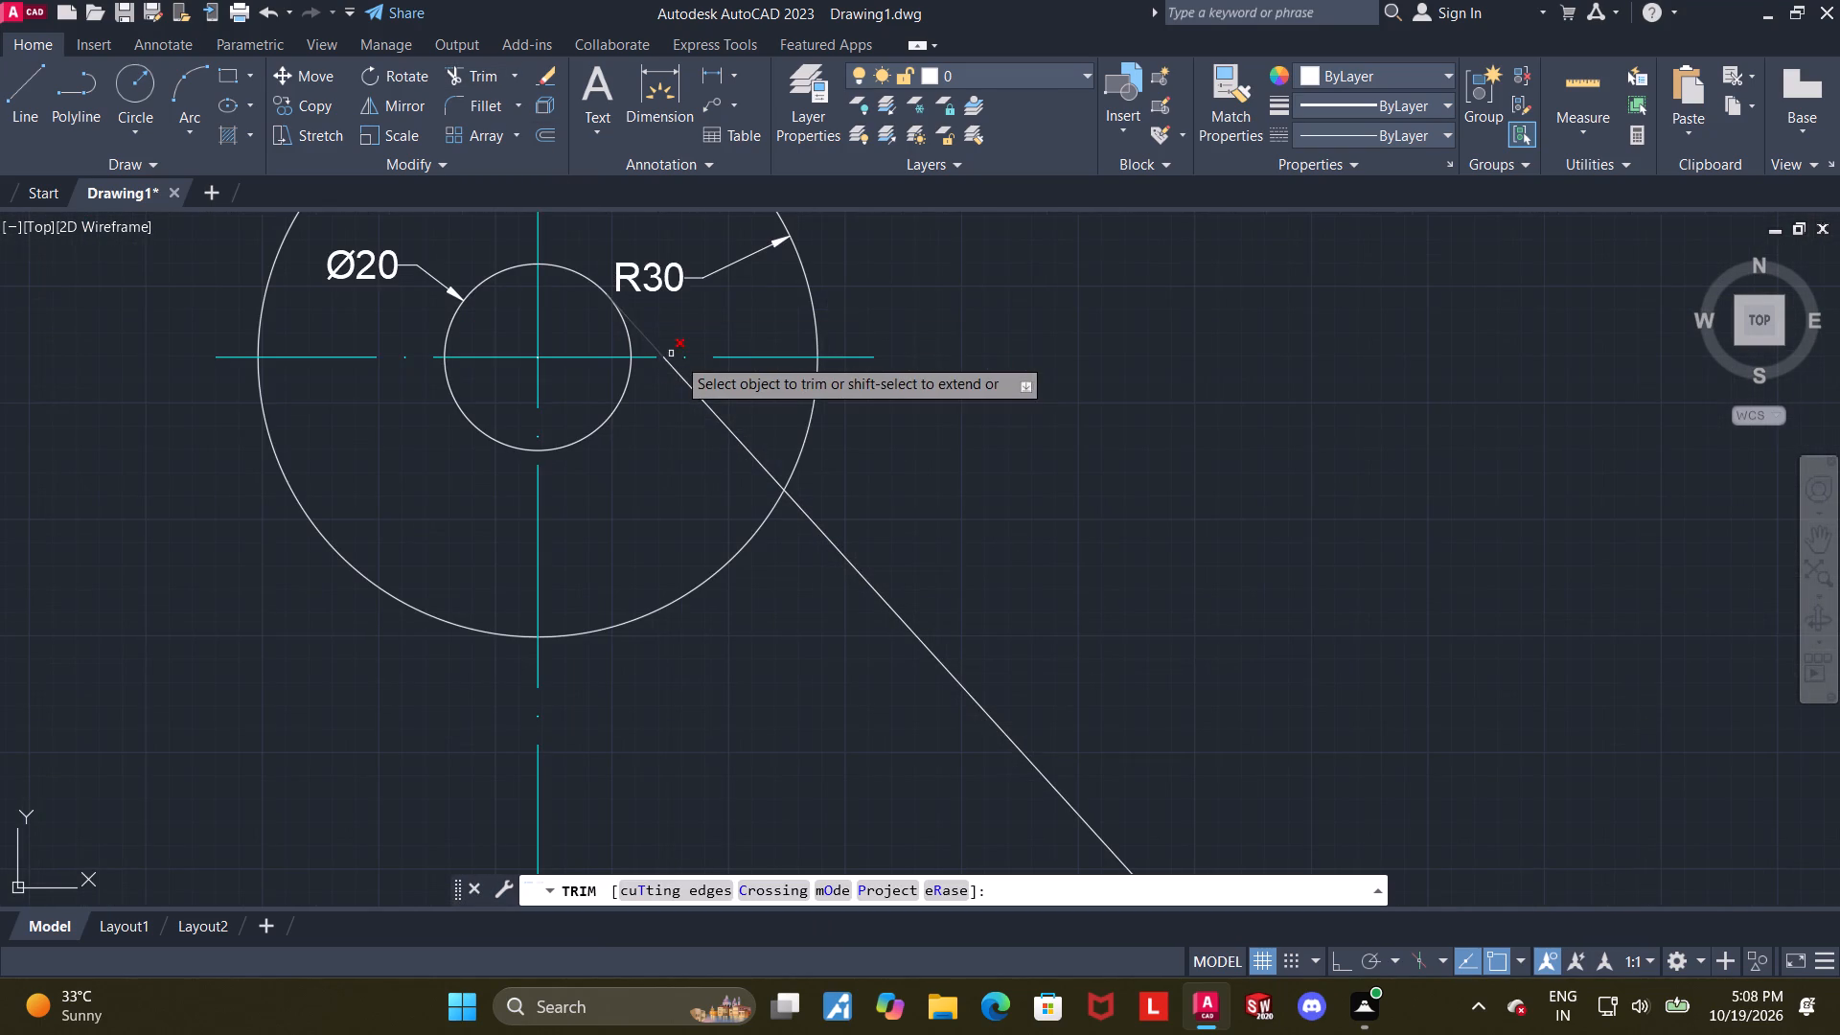
click(696, 396)
key(Escape)
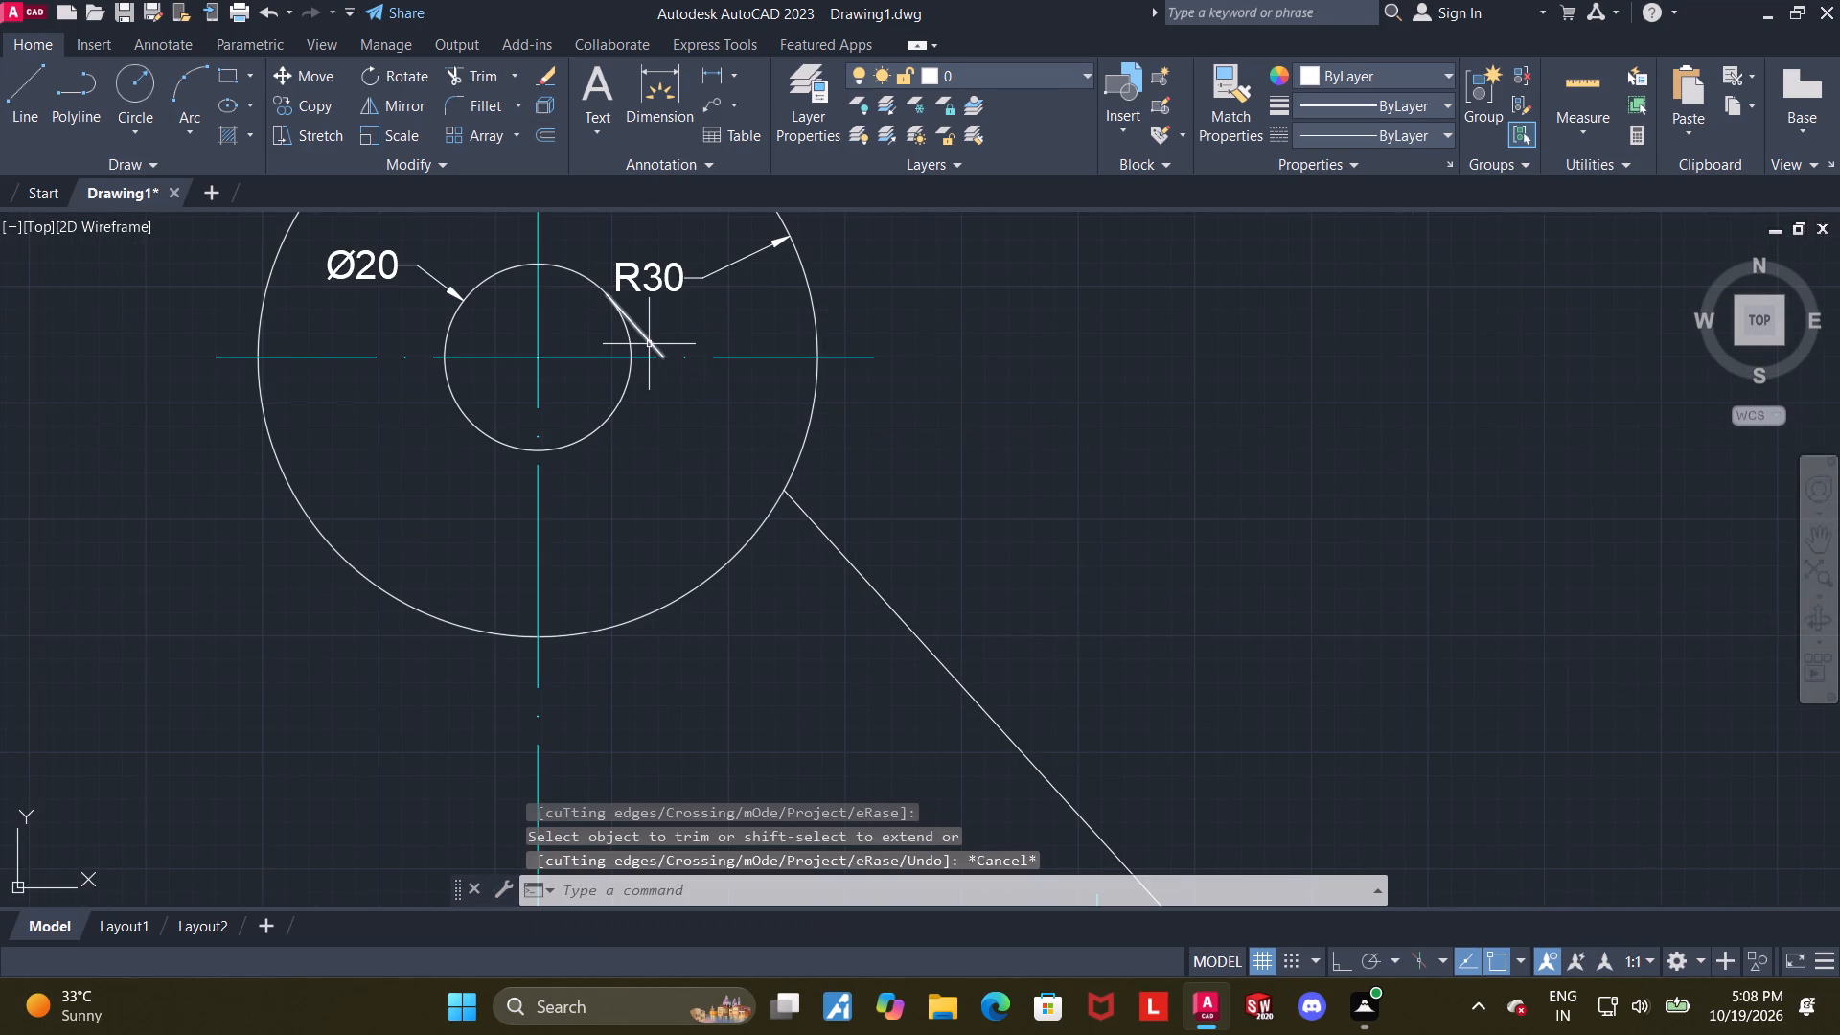
click(649, 344)
key(Delete)
Draw a line tangent to the lower-left outer circle and to the left side of the upper inner circle.
scroll(1115, 407, down, 1)
middle_drag(1139, 437, 1083, 391)
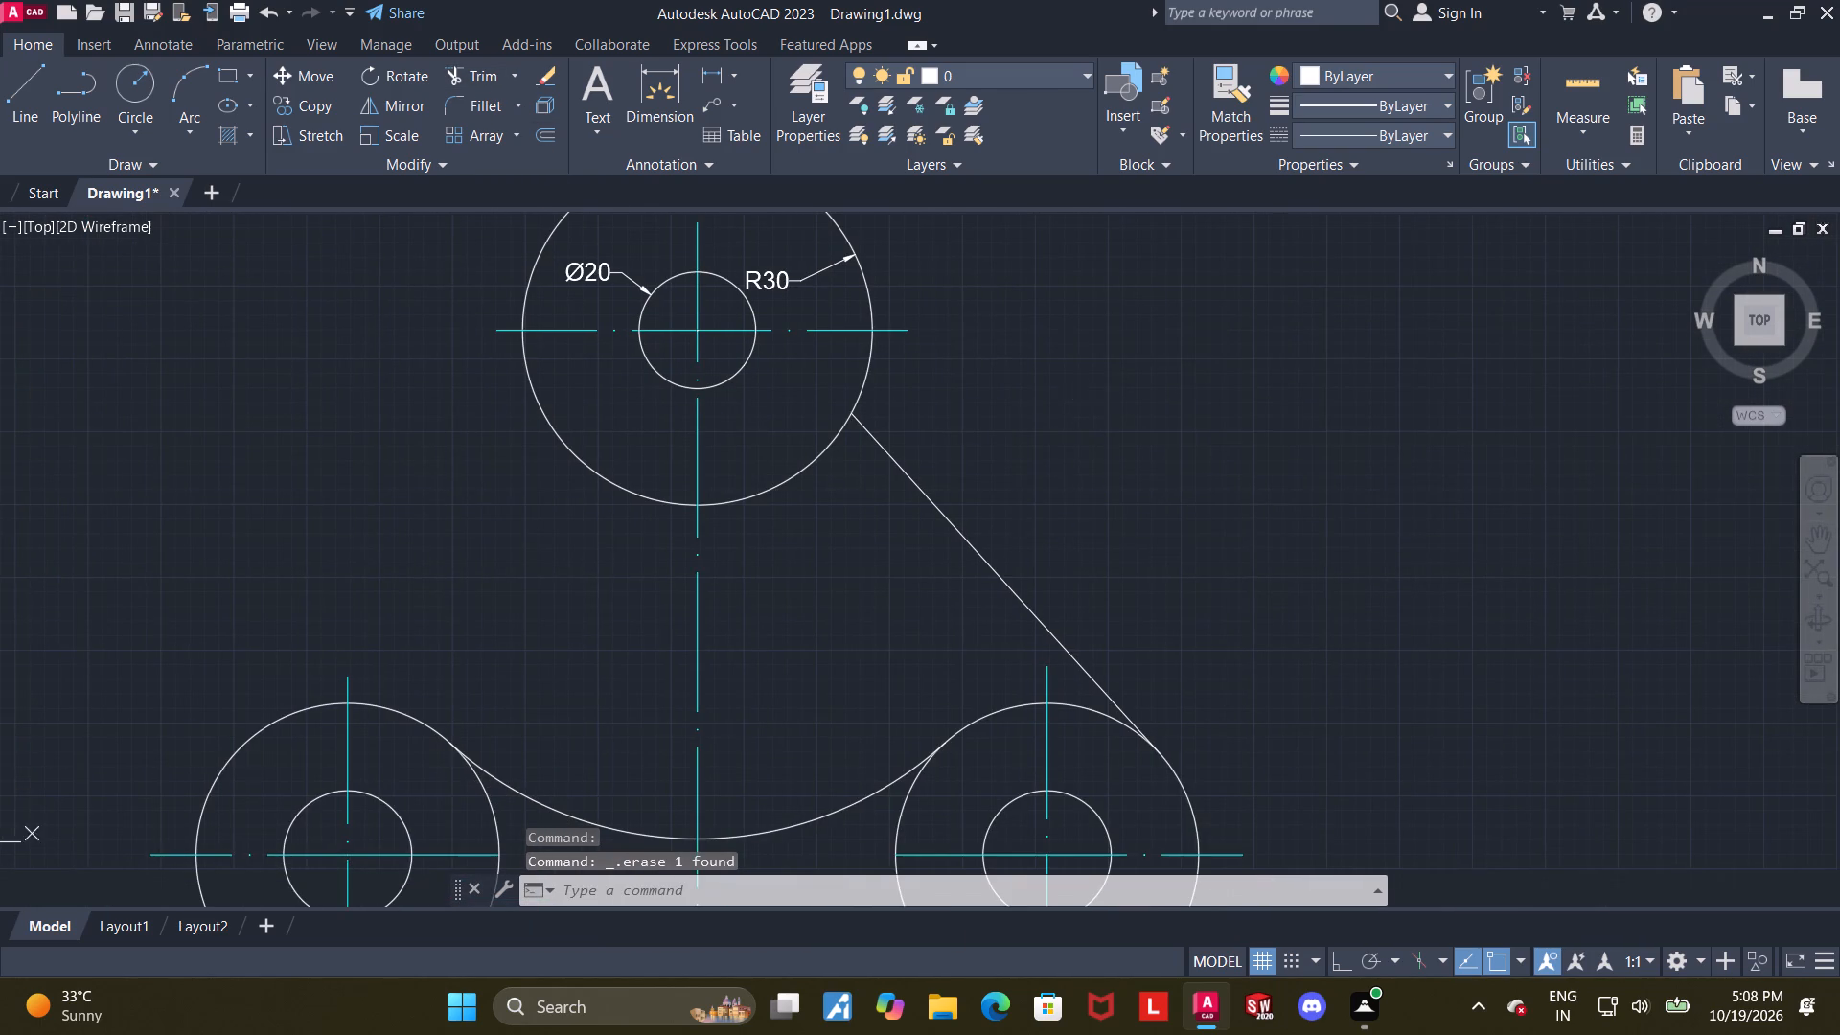
middle_drag(1080, 451, 1074, 385)
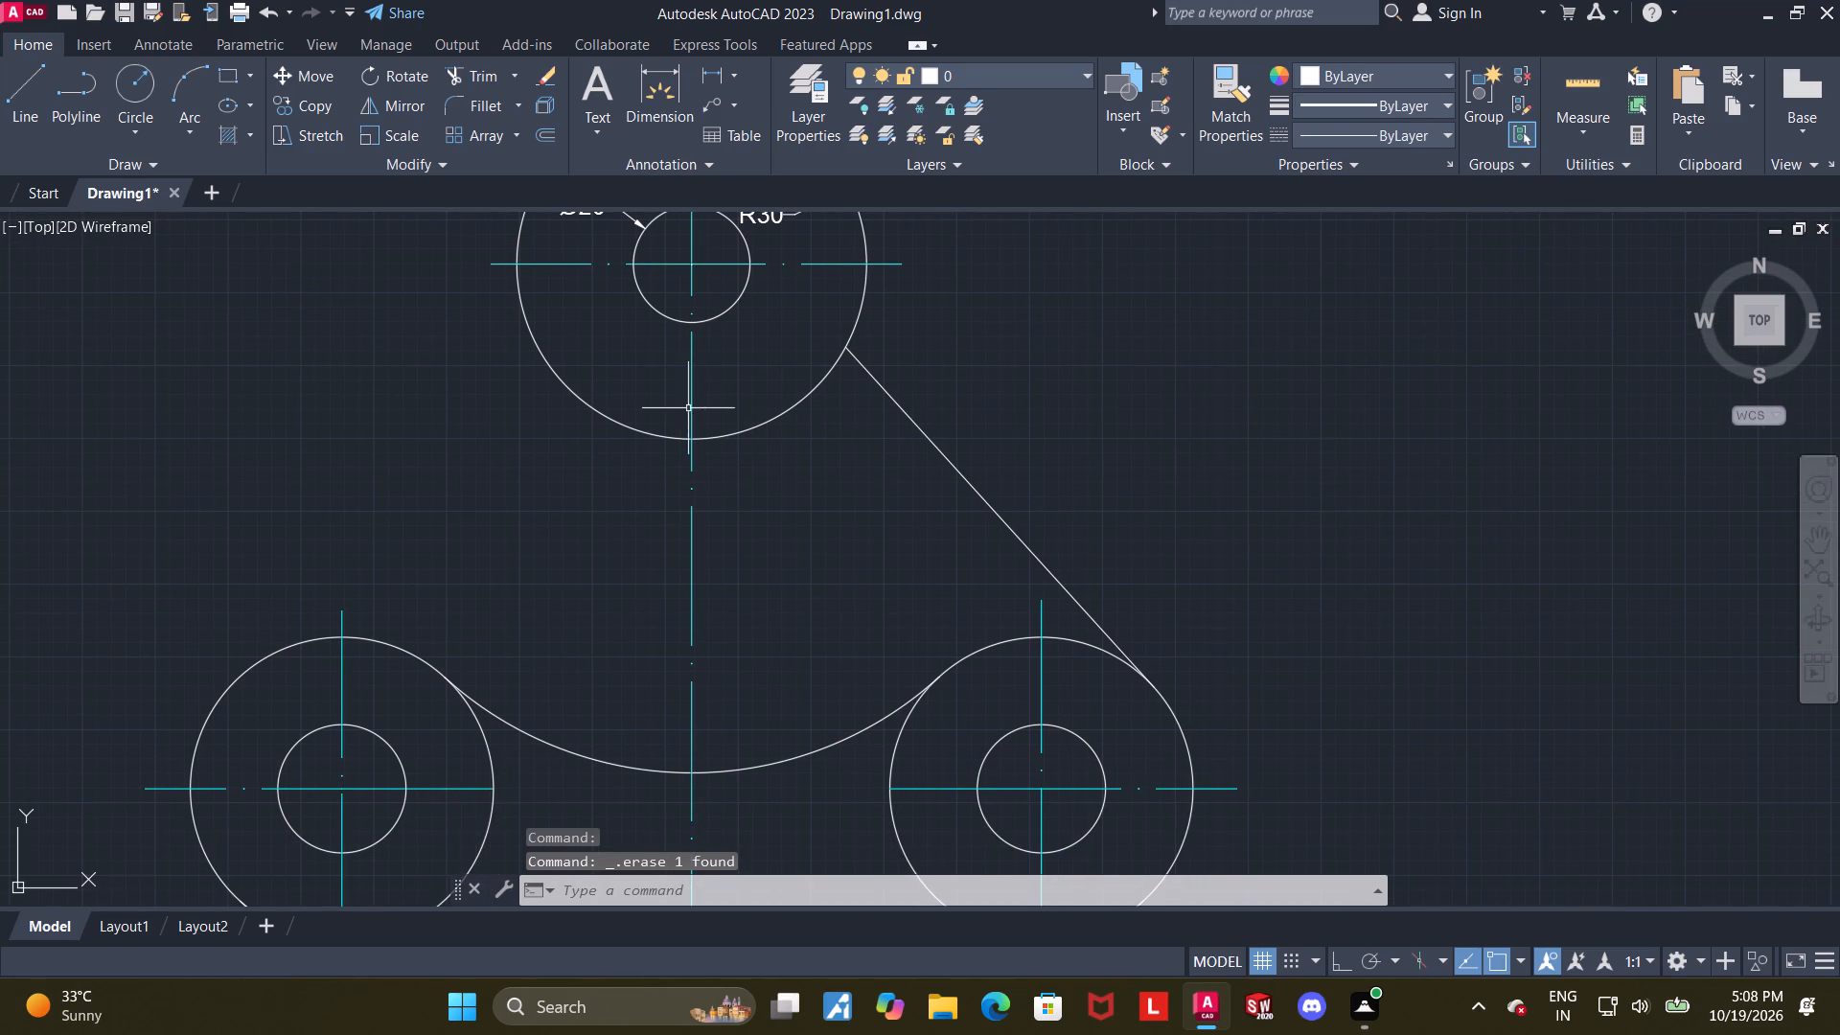
middle_drag(1012, 516, 987, 457)
click(5, 92)
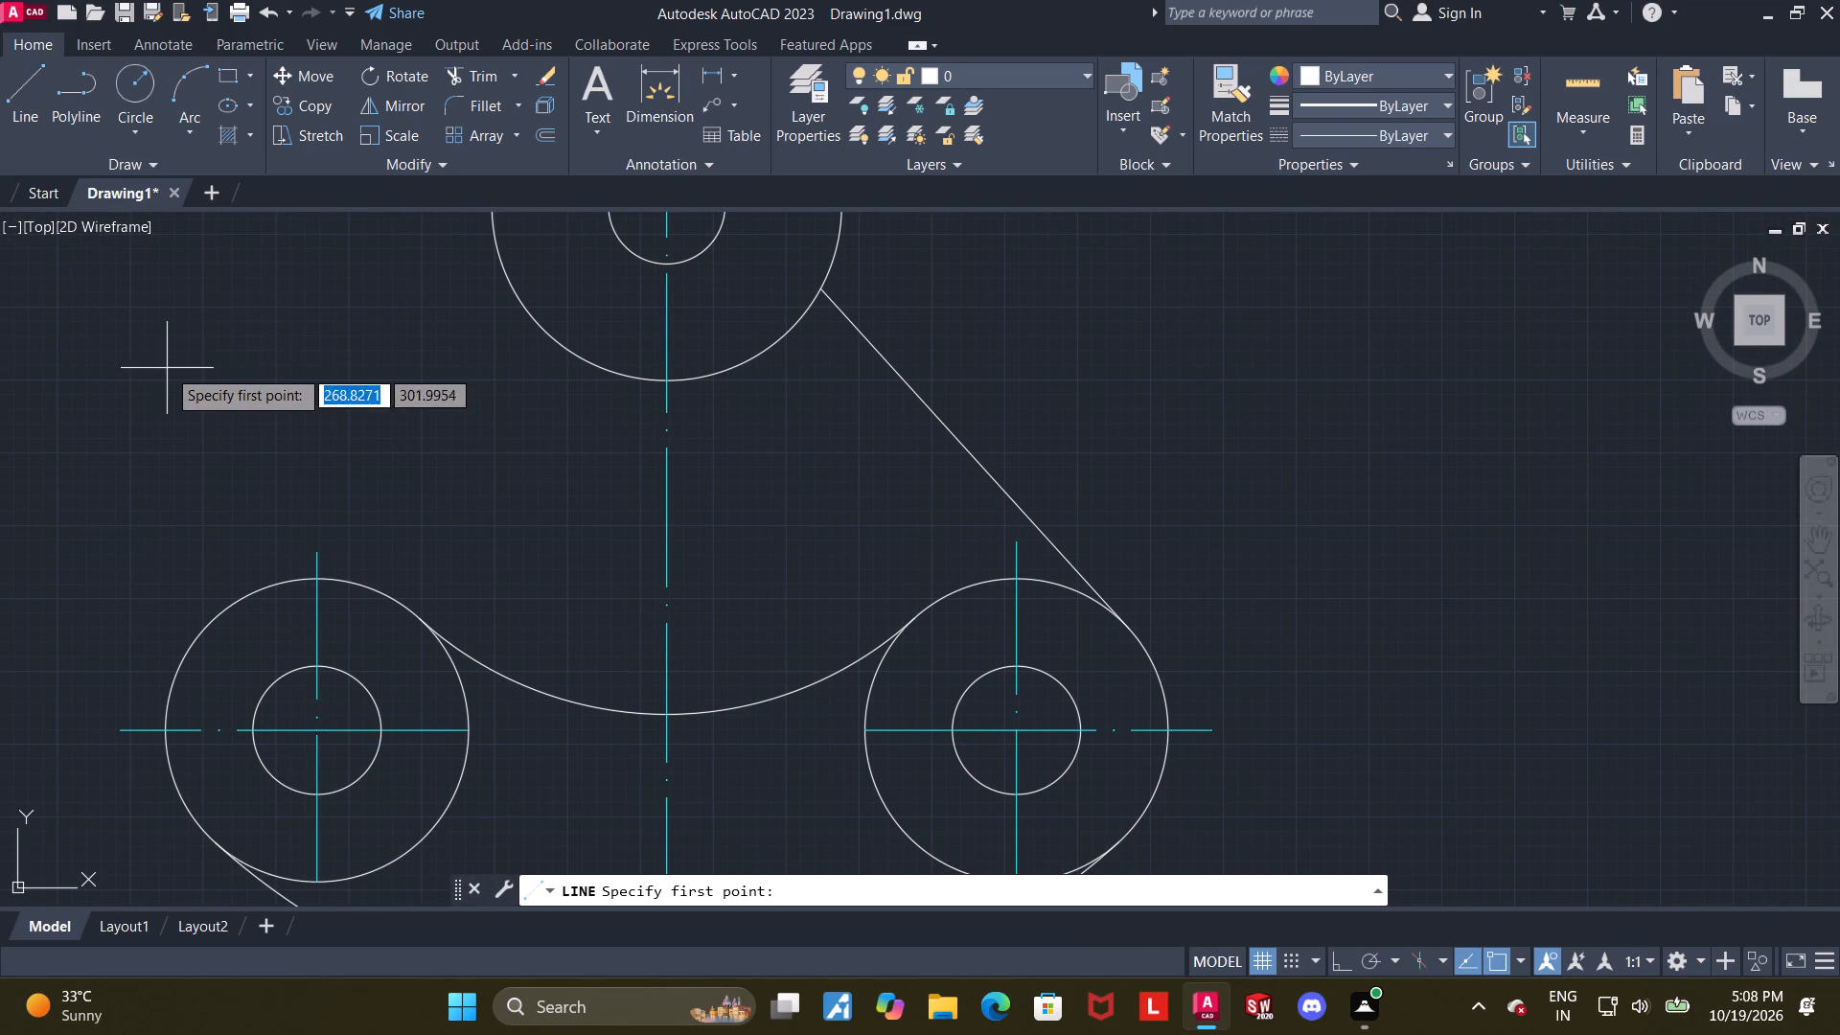
middle_drag(247, 415, 303, 492)
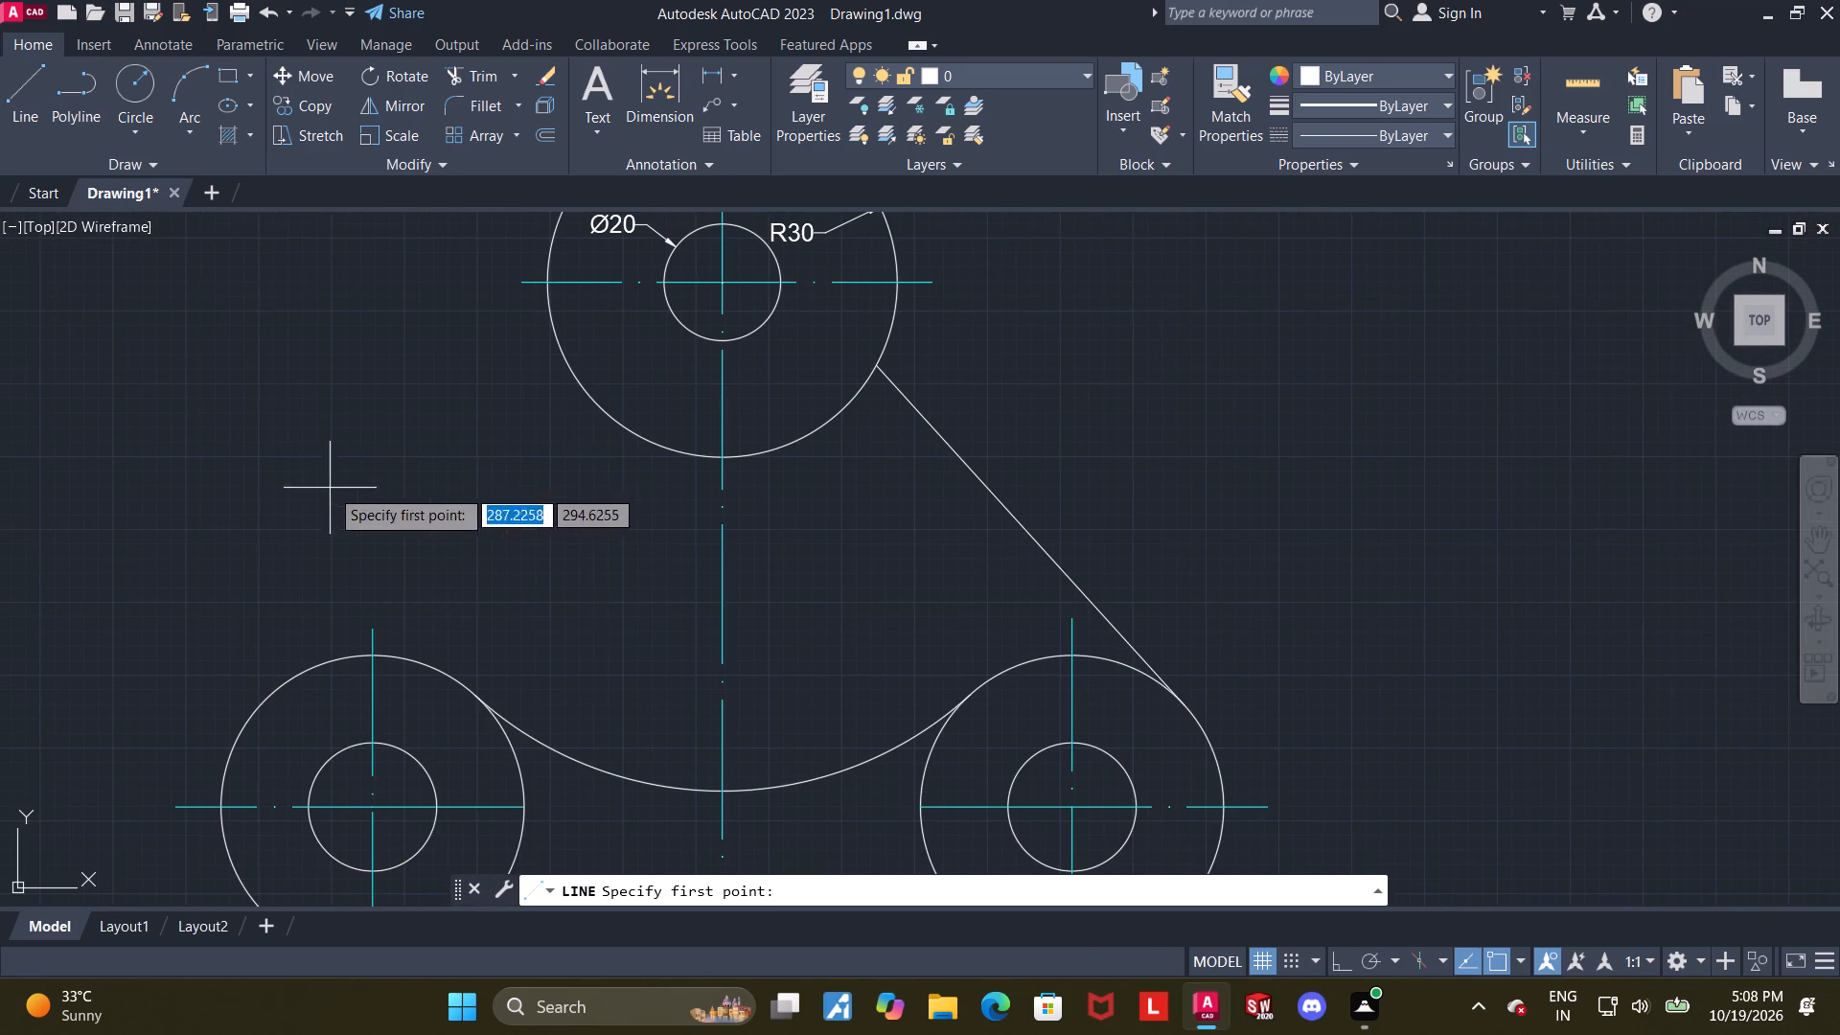
shift+right_click(383, 440)
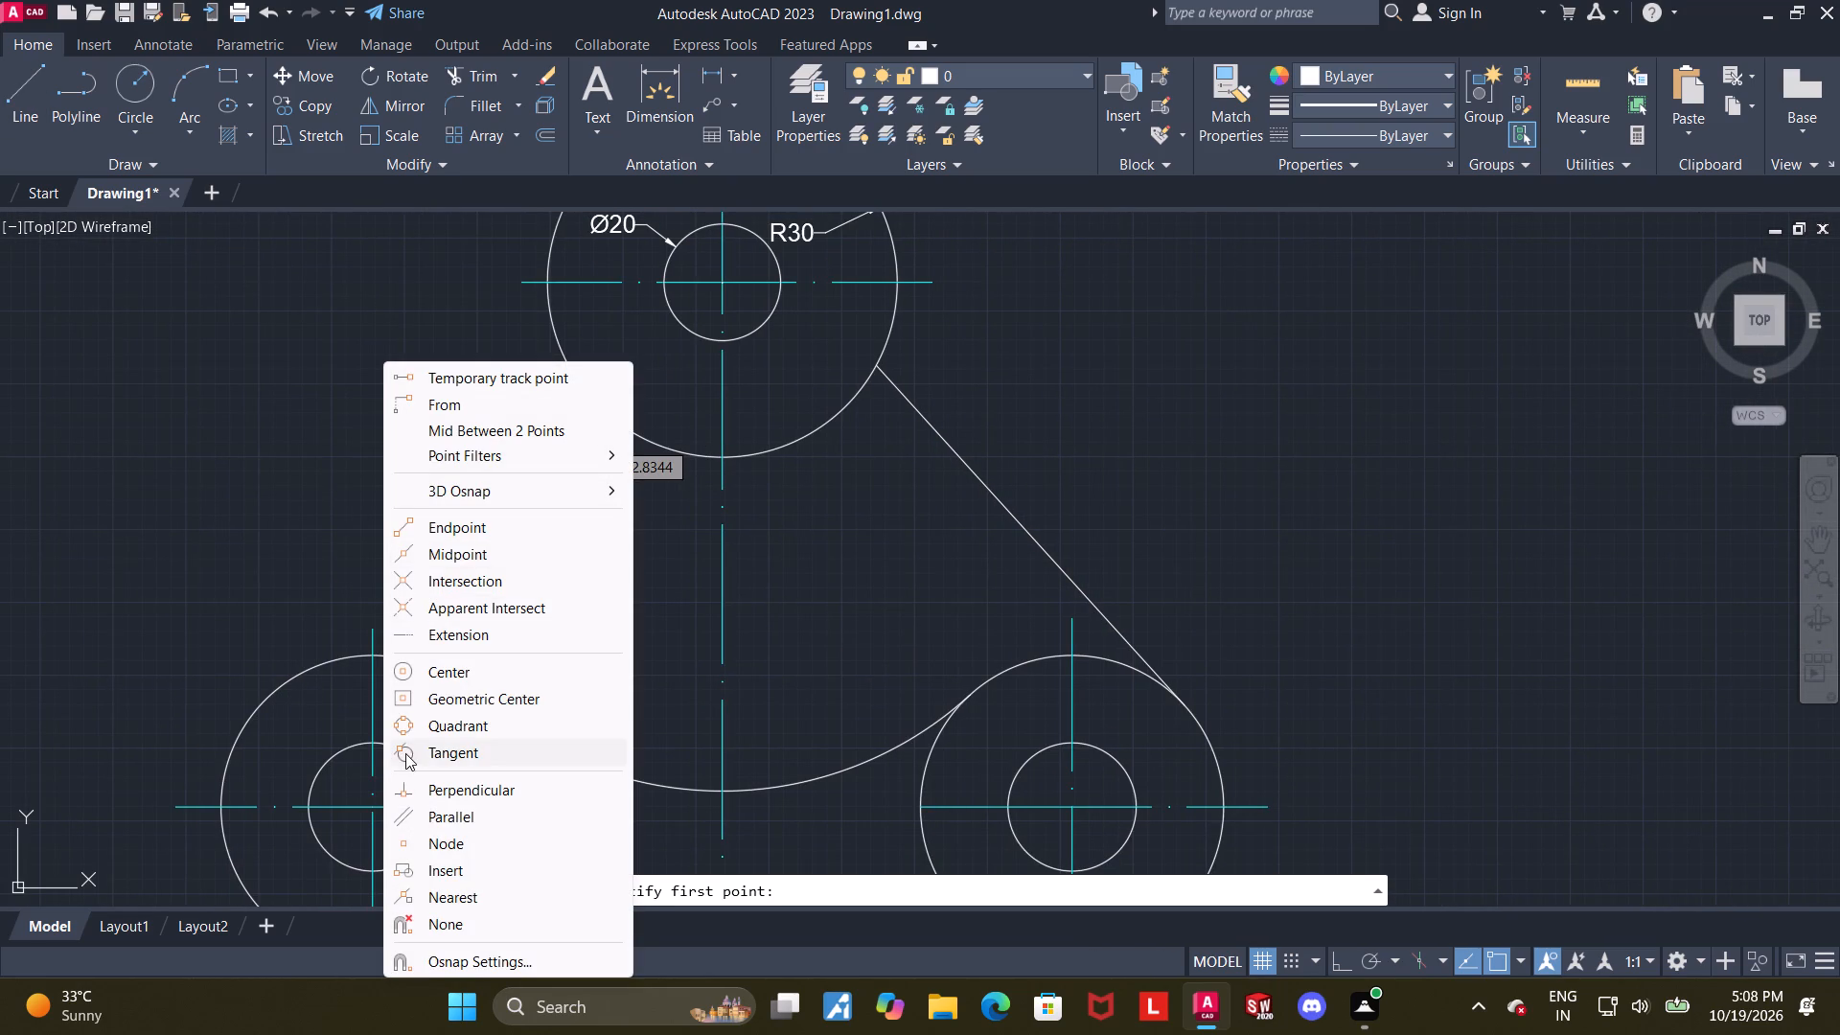
click(407, 749)
click(247, 708)
shift+right_click(384, 509)
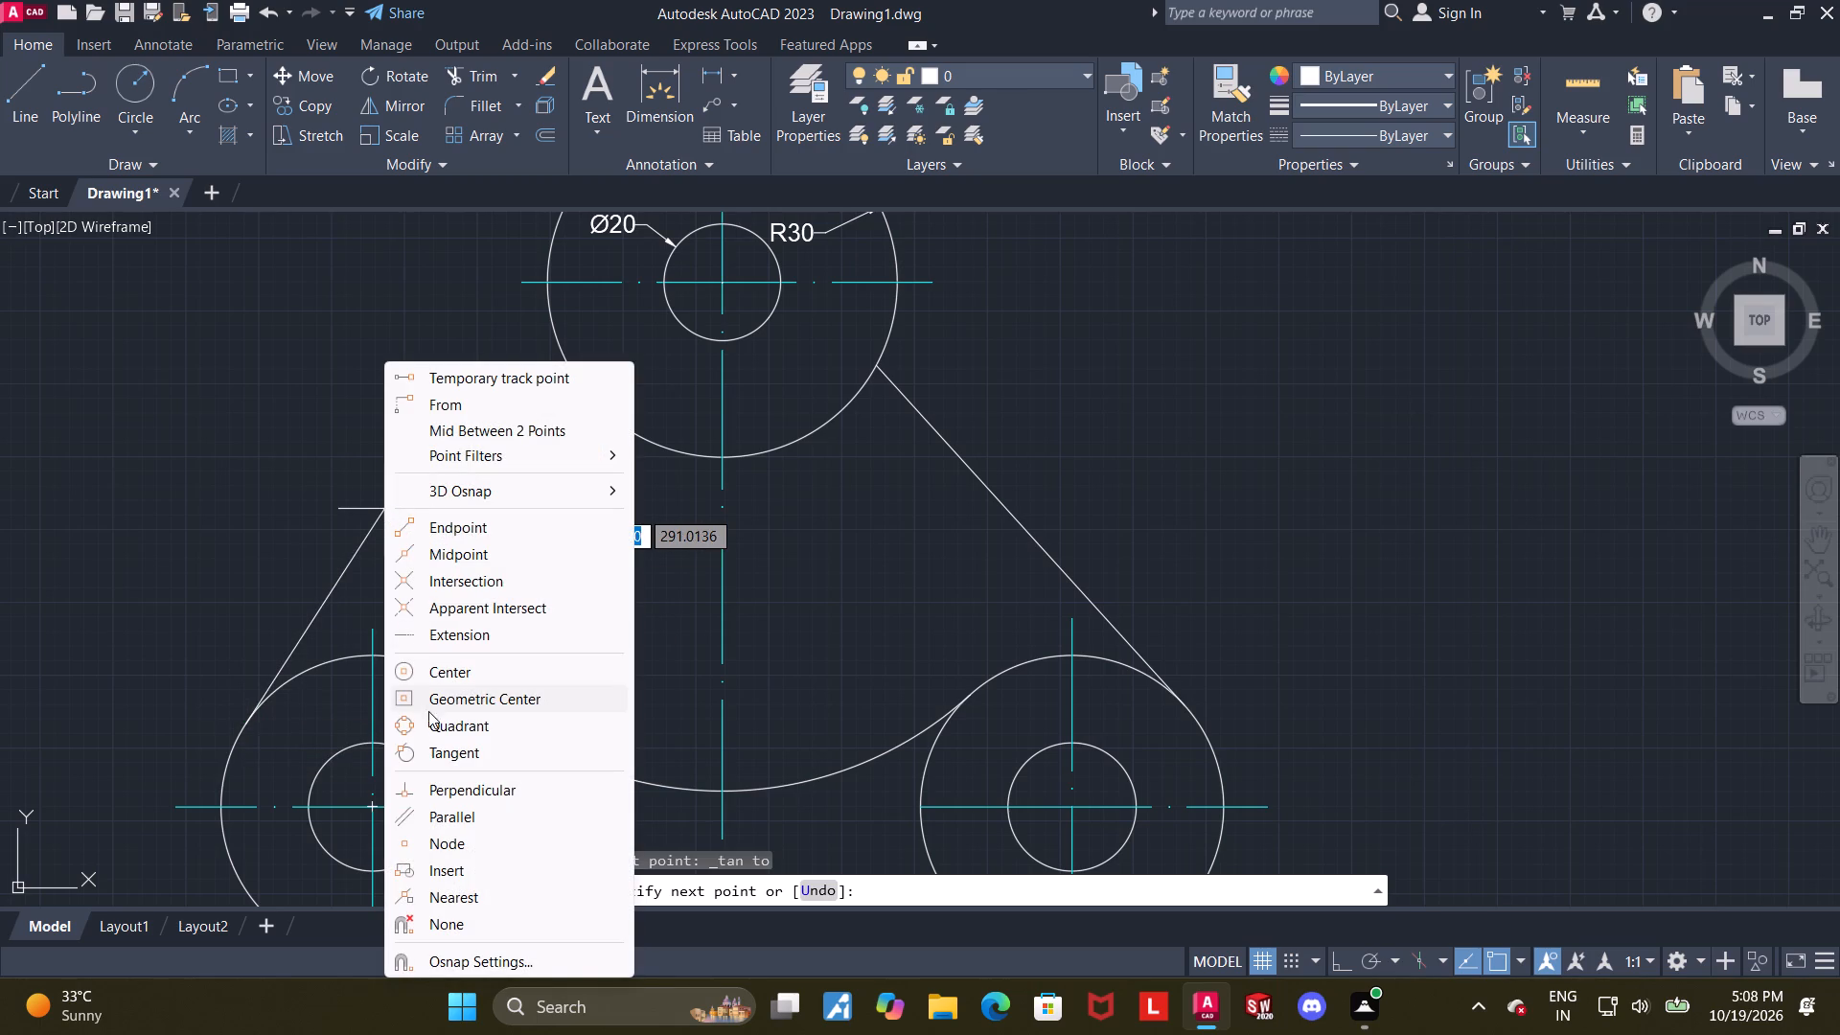
click(431, 748)
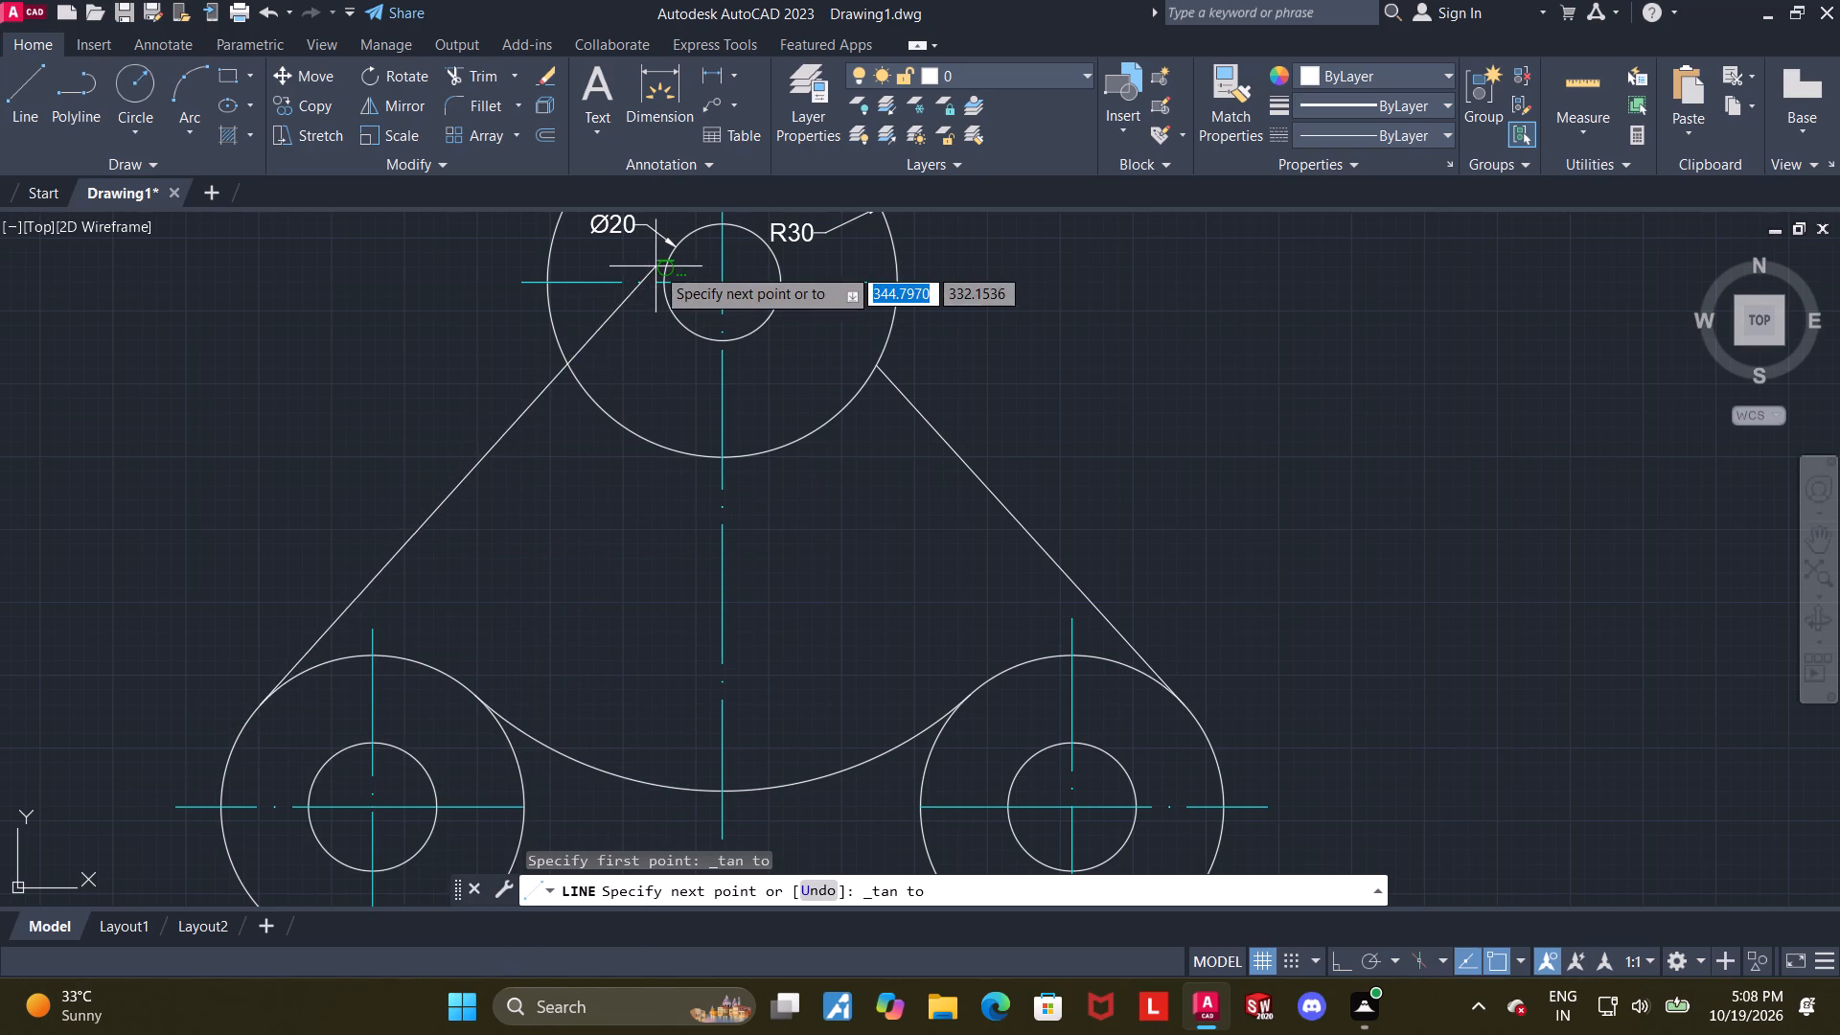
click(655, 263)
key(Escape)
key(Escape)
Trim the left tangent line at the upper outer circle and erase the piece left over inside that circle.
click(478, 74)
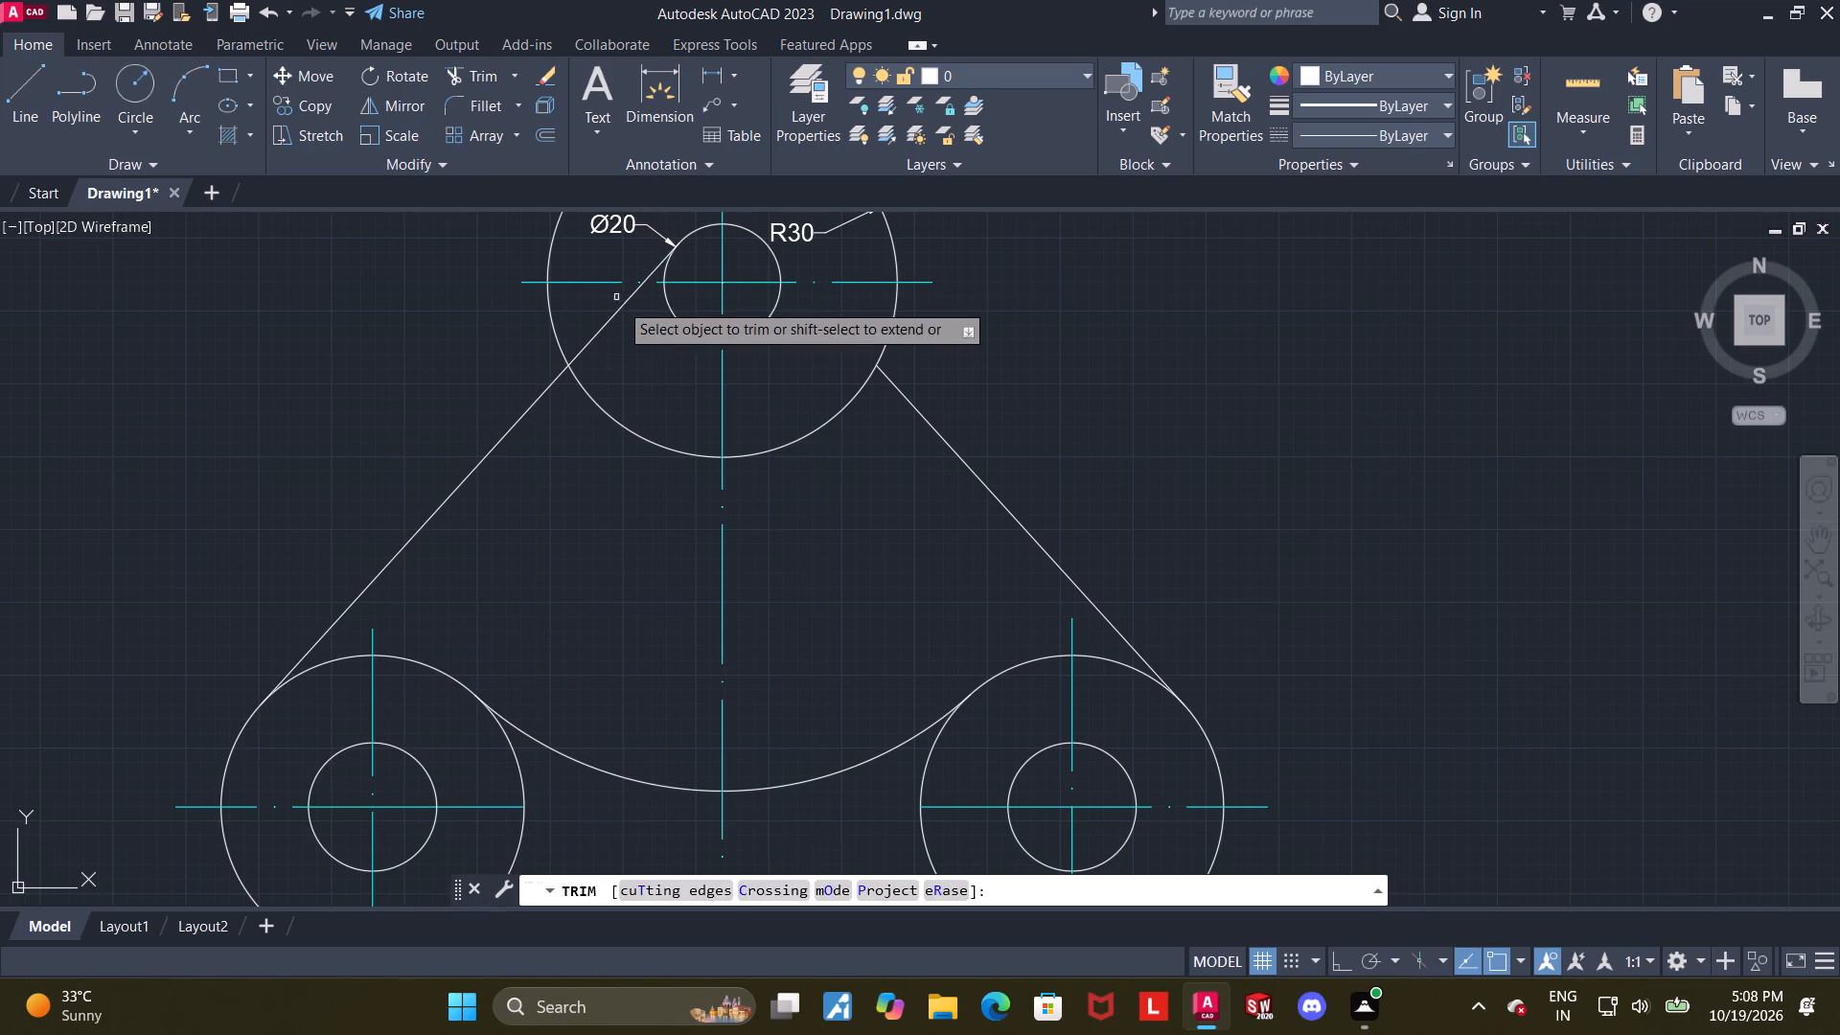
click(617, 303)
click(621, 308)
key(Escape)
click(653, 269)
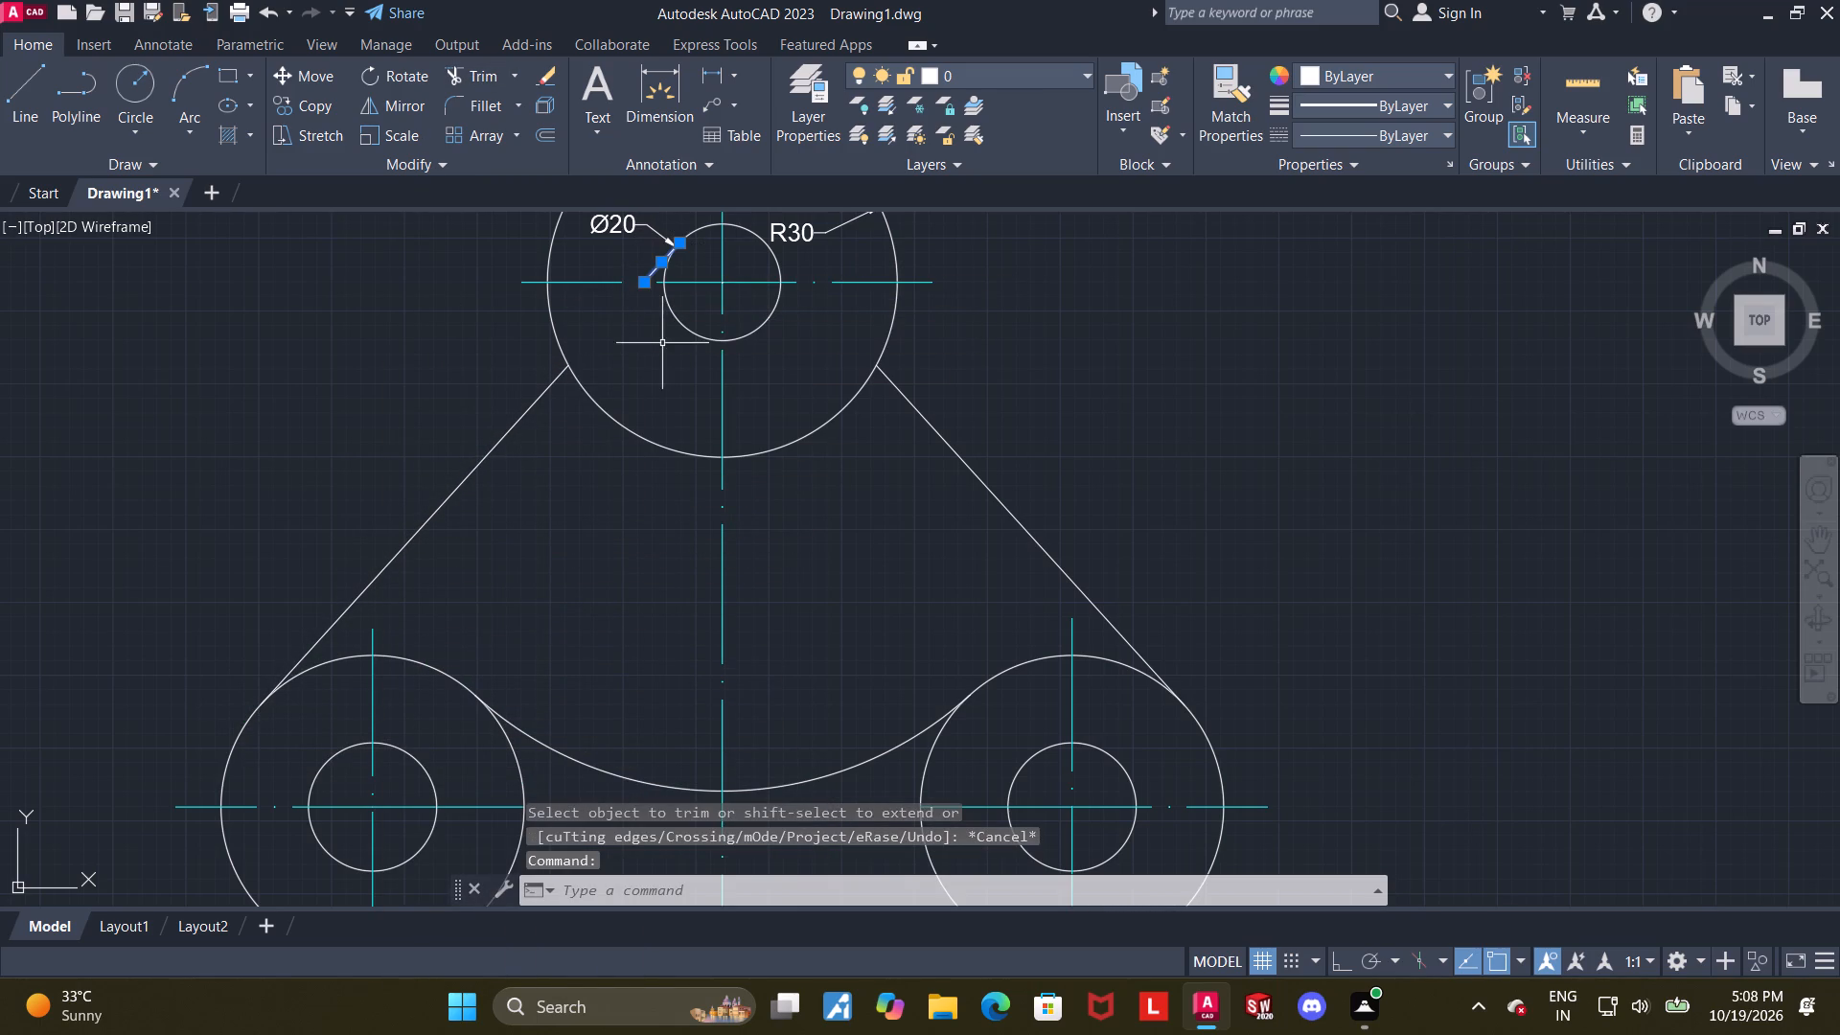
key(Delete)
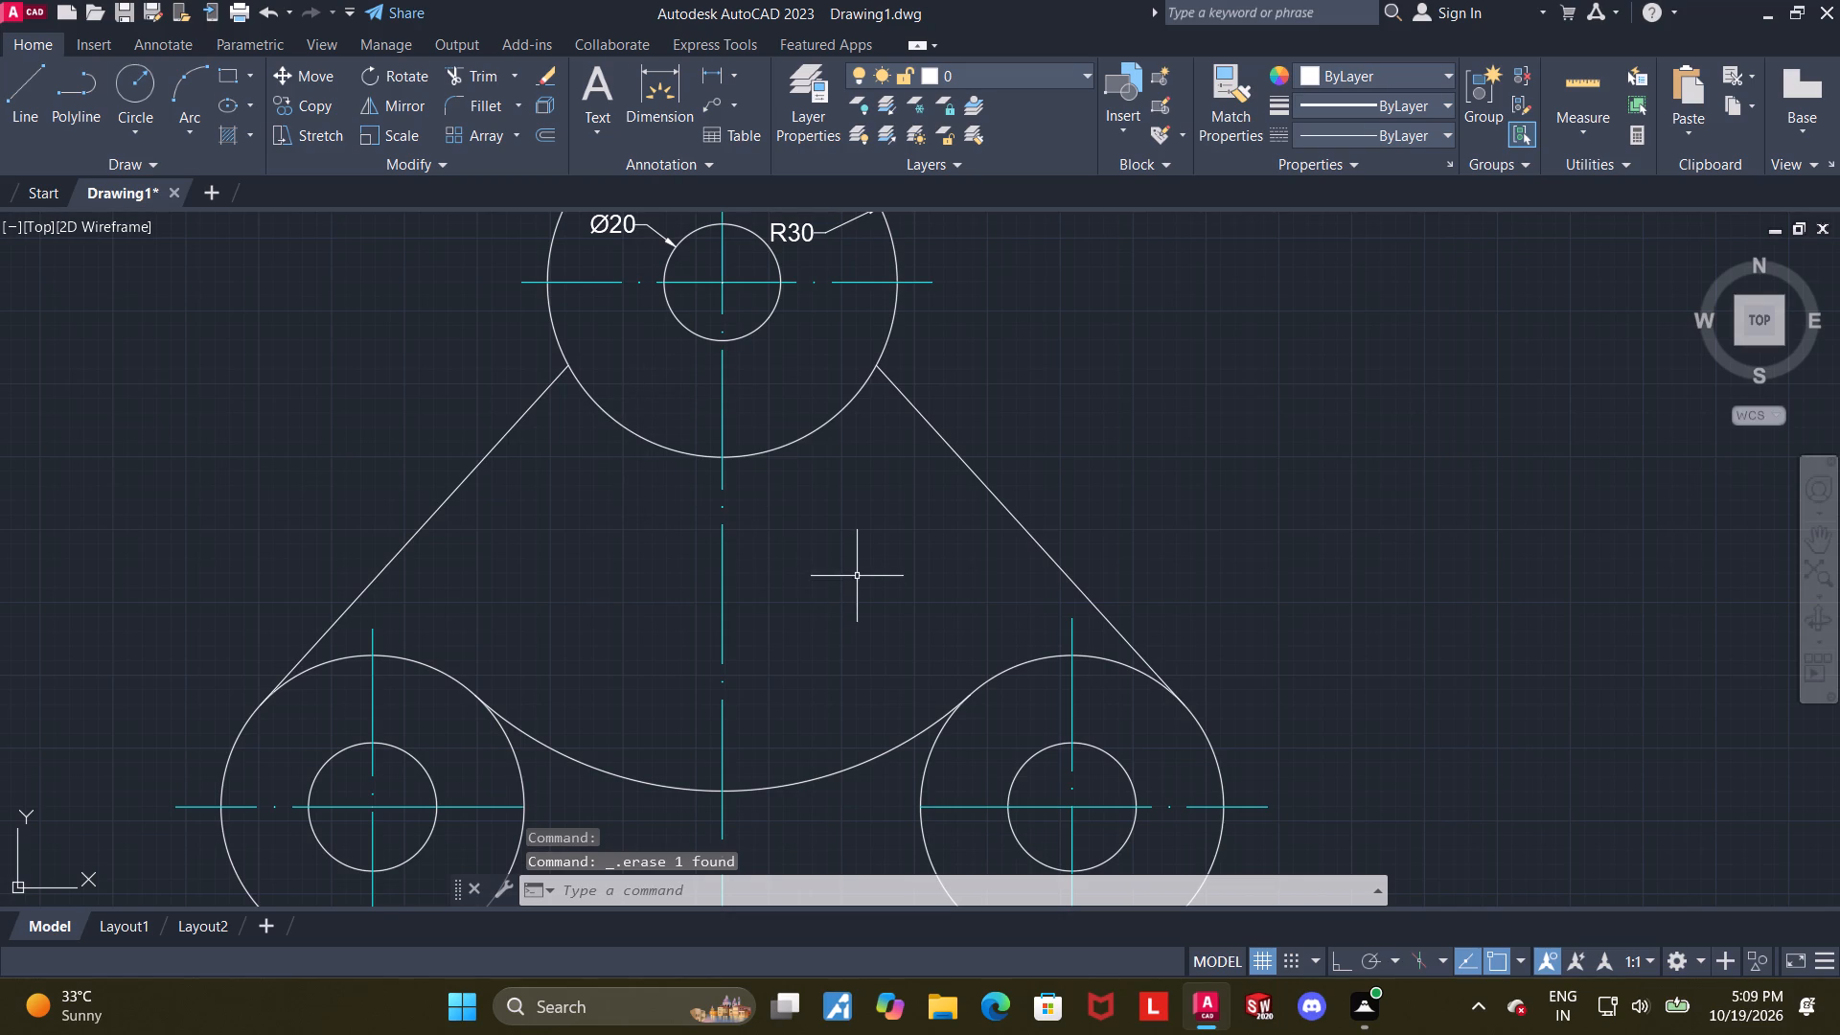
Offset the right tangent side line by 25 toward the inside of the part.
middle_drag(856, 574, 798, 513)
key(Escape)
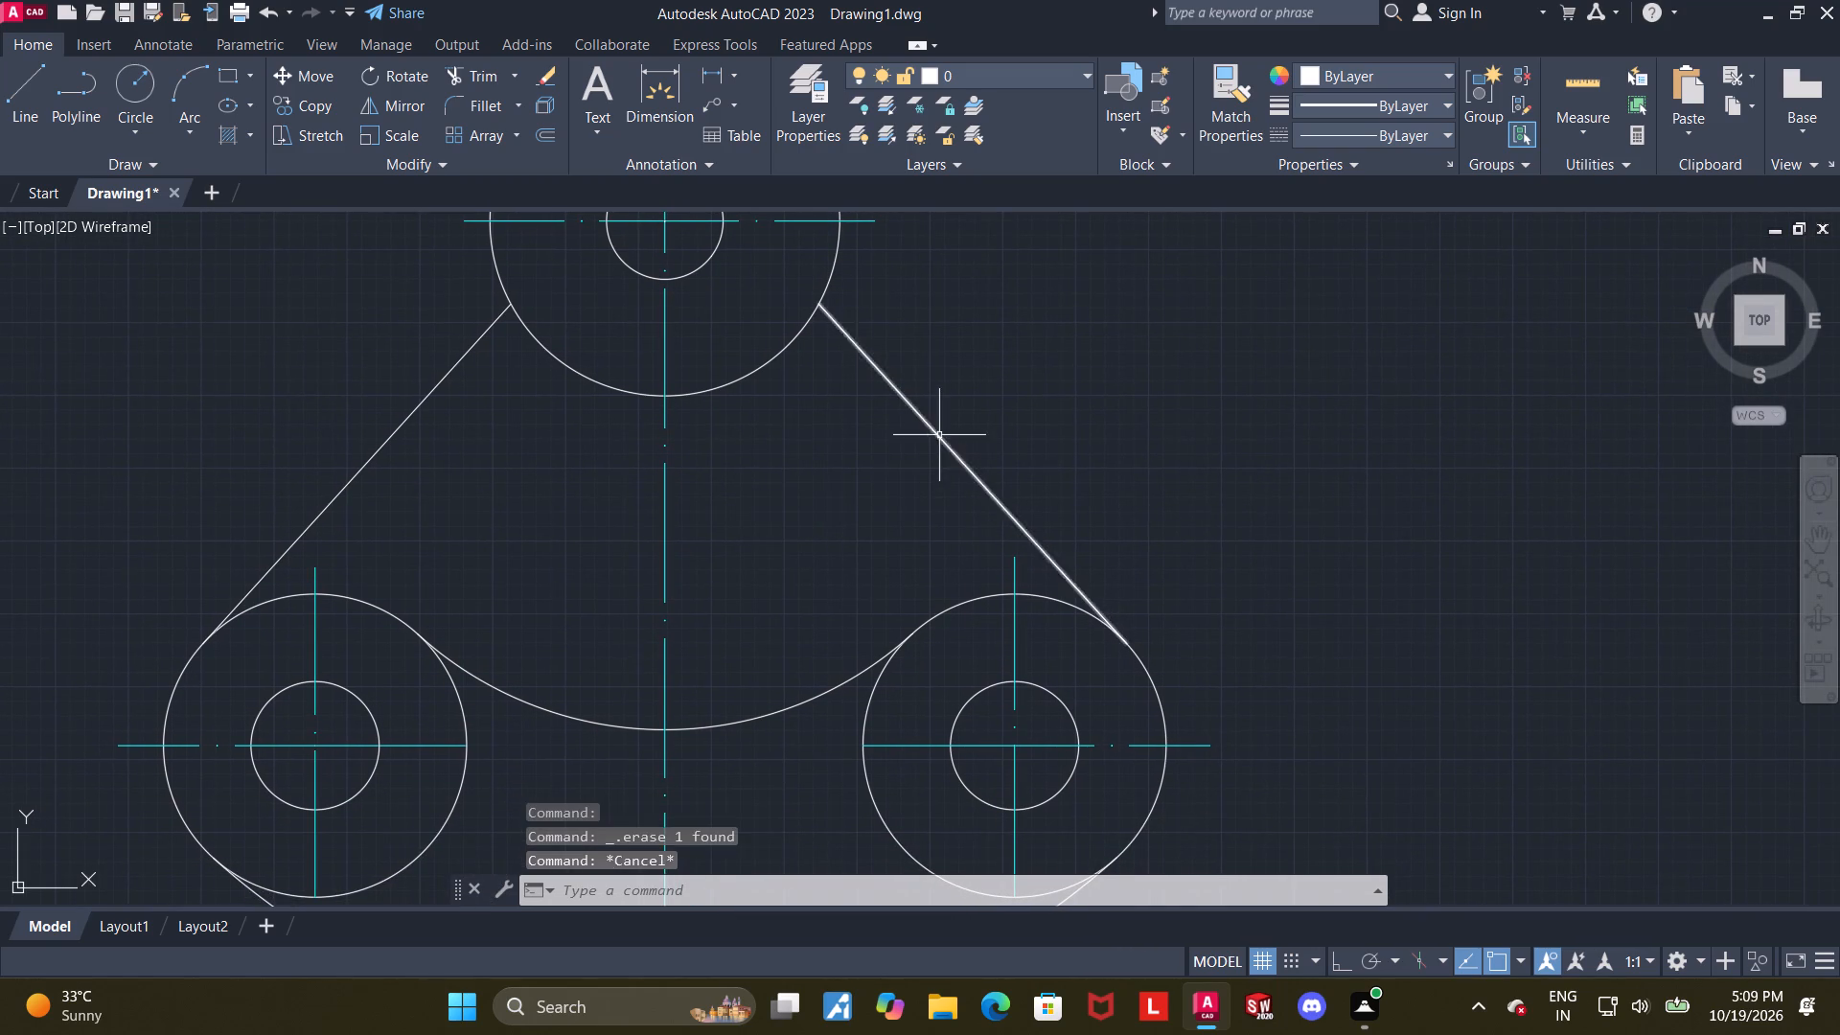
click(939, 435)
text(offset)
key(Return)
key(Return)
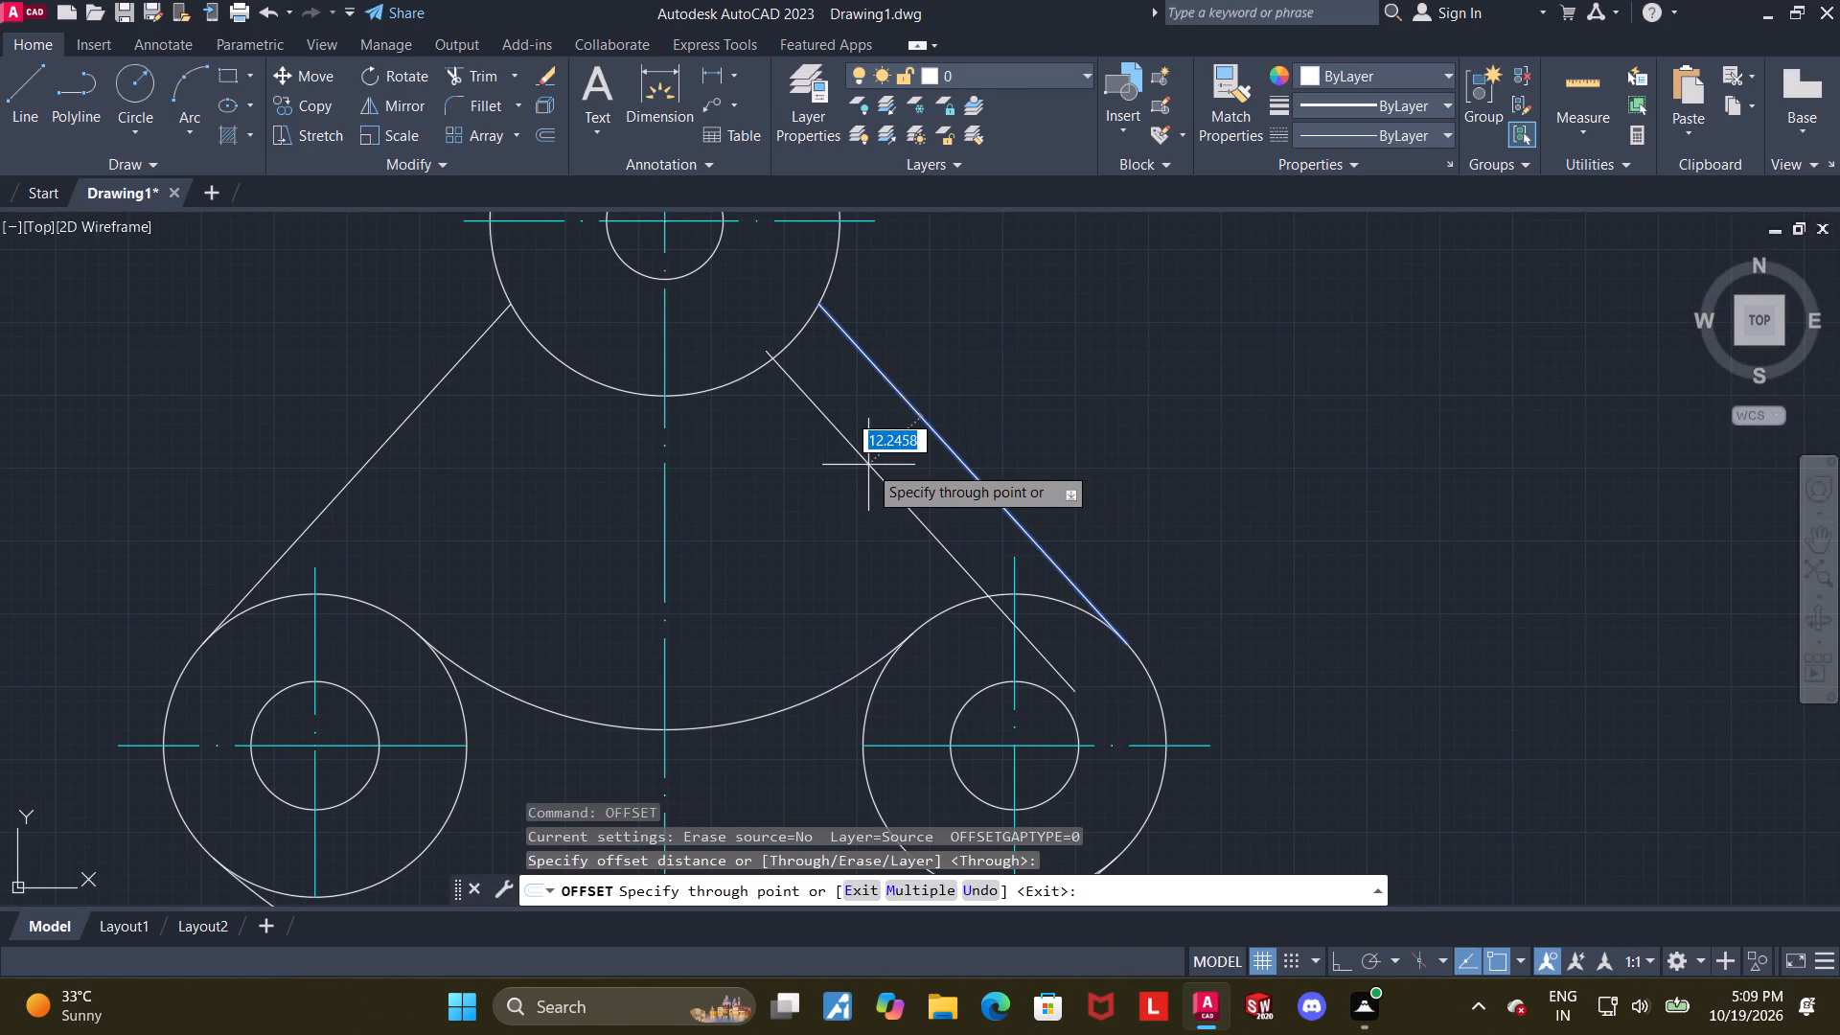
text(25)
key(Return)
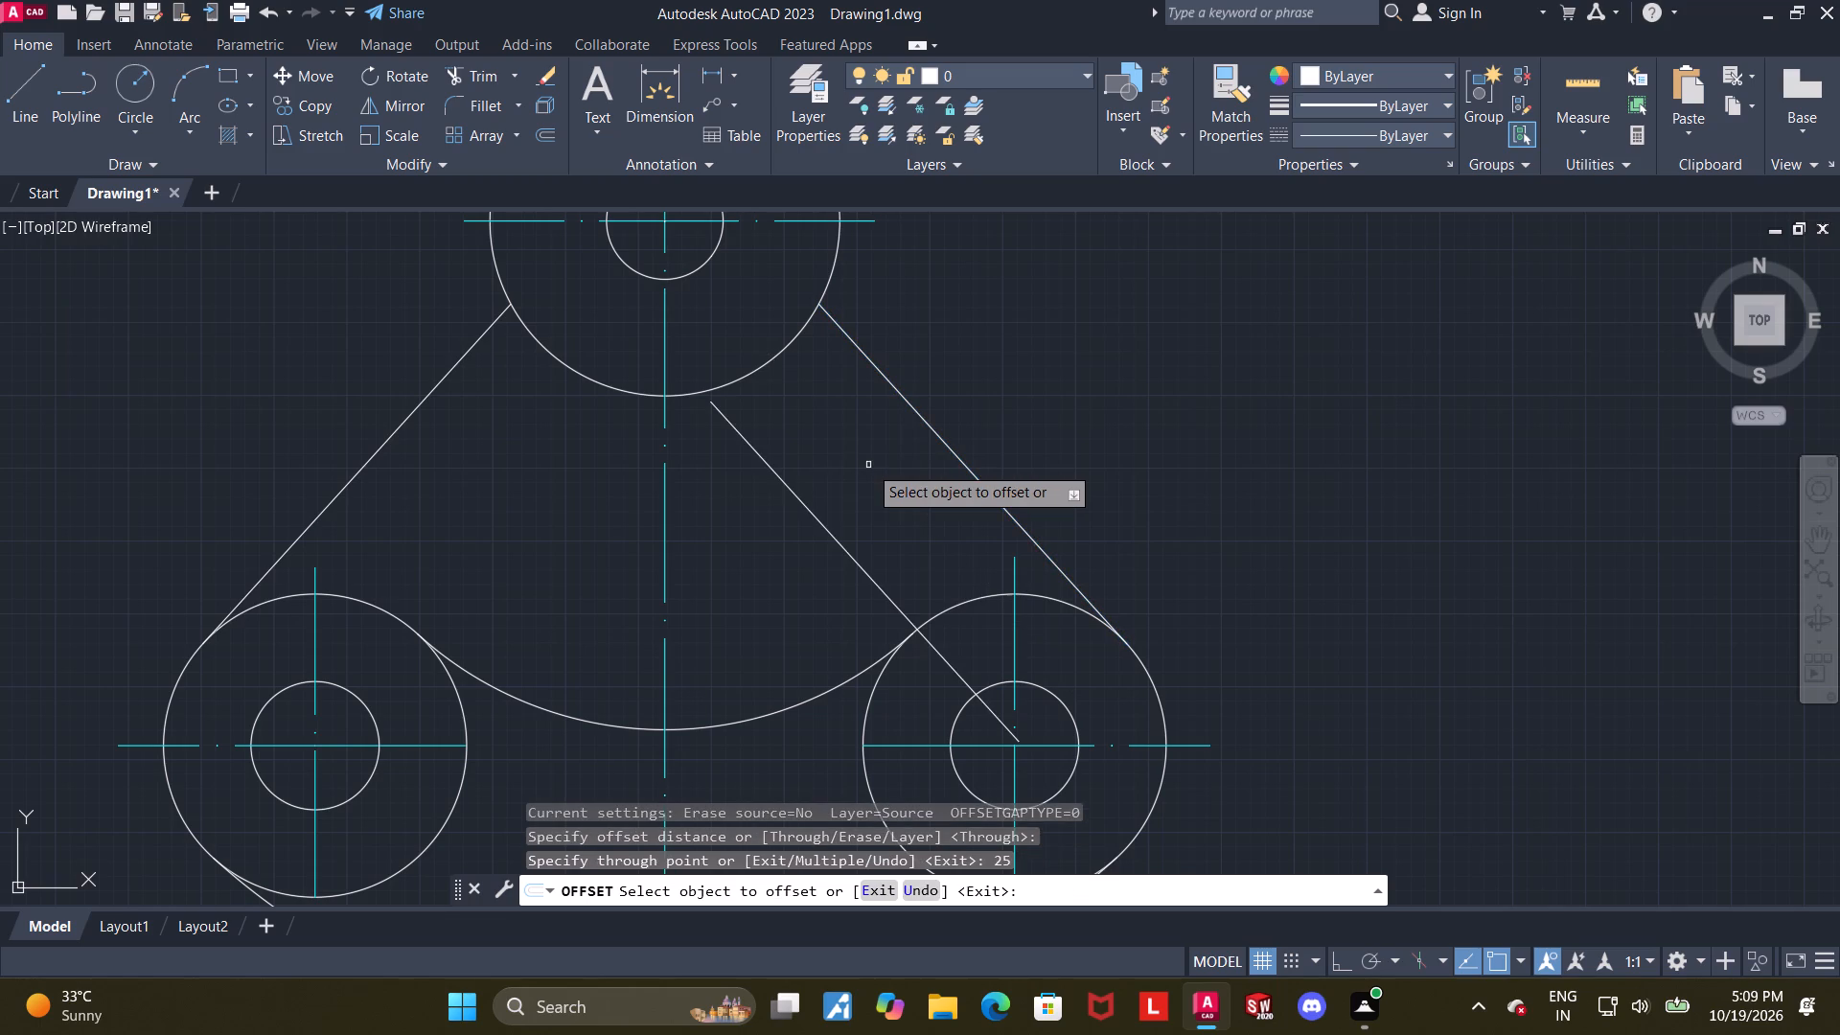
key(Escape)
key(Escape)
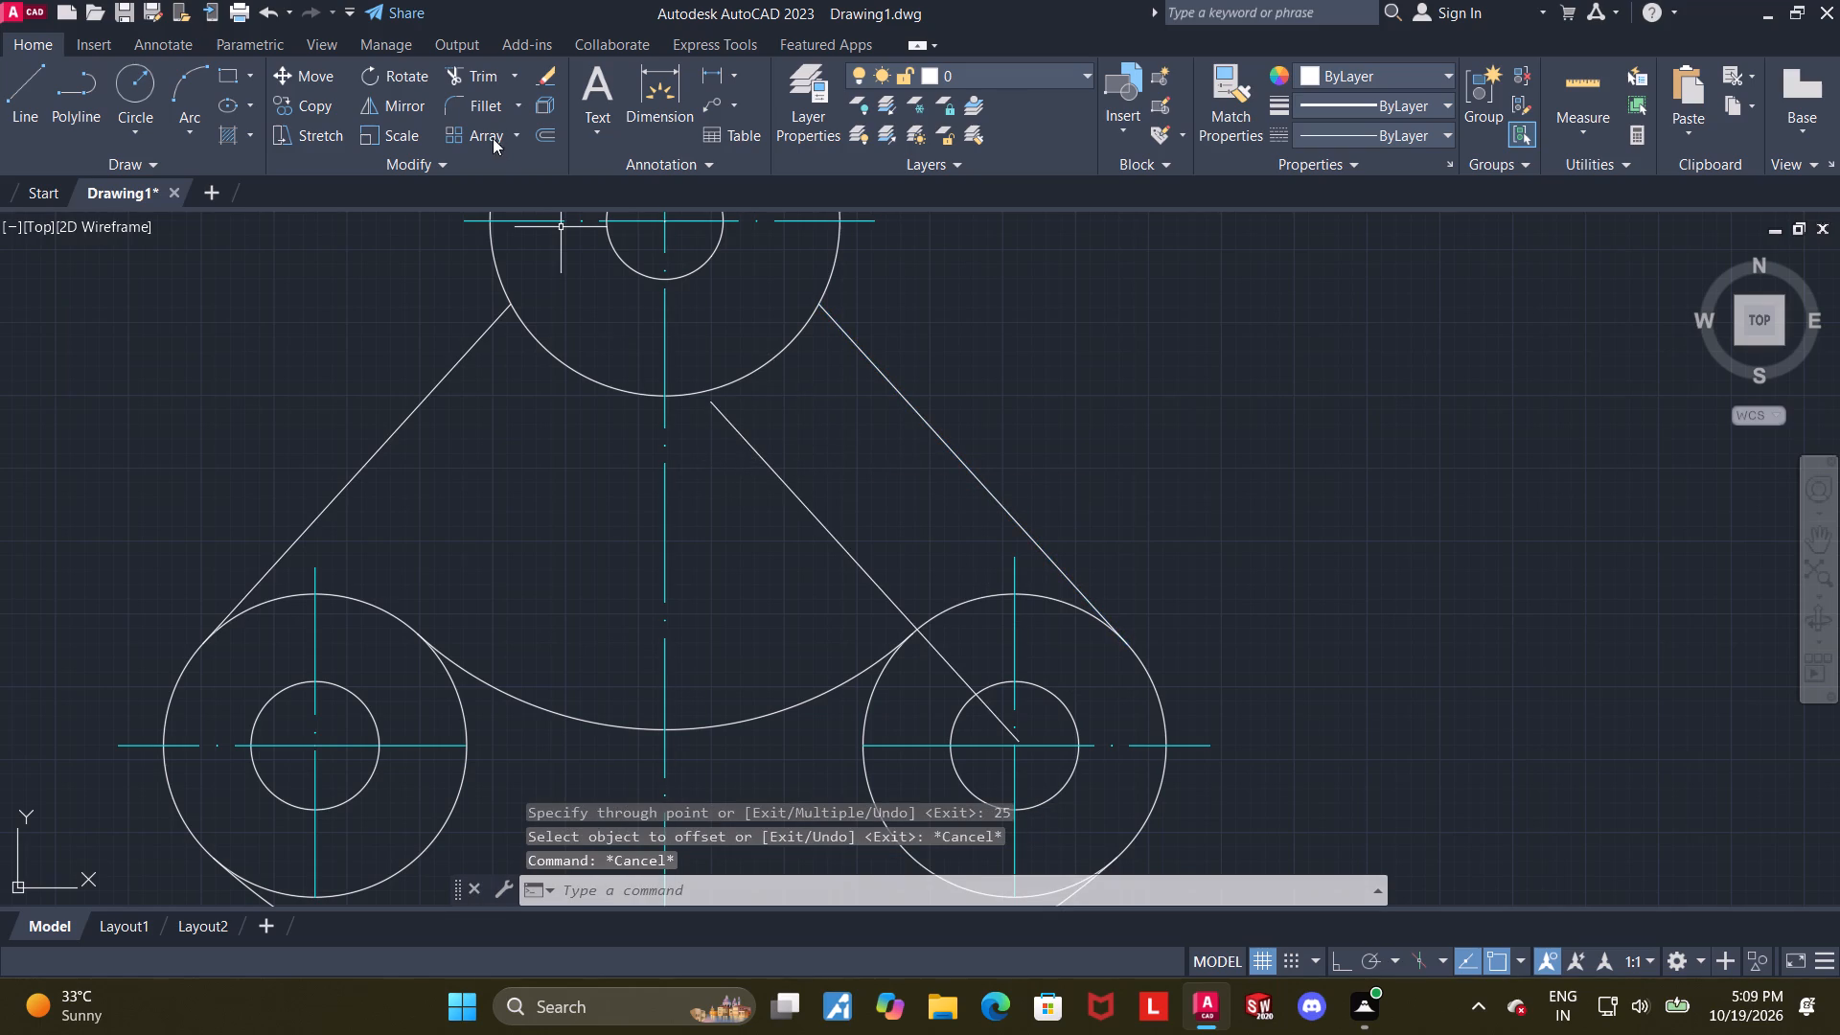
Extend the upper end of the right offset line to the upper outer circle.
click(512, 72)
click(501, 167)
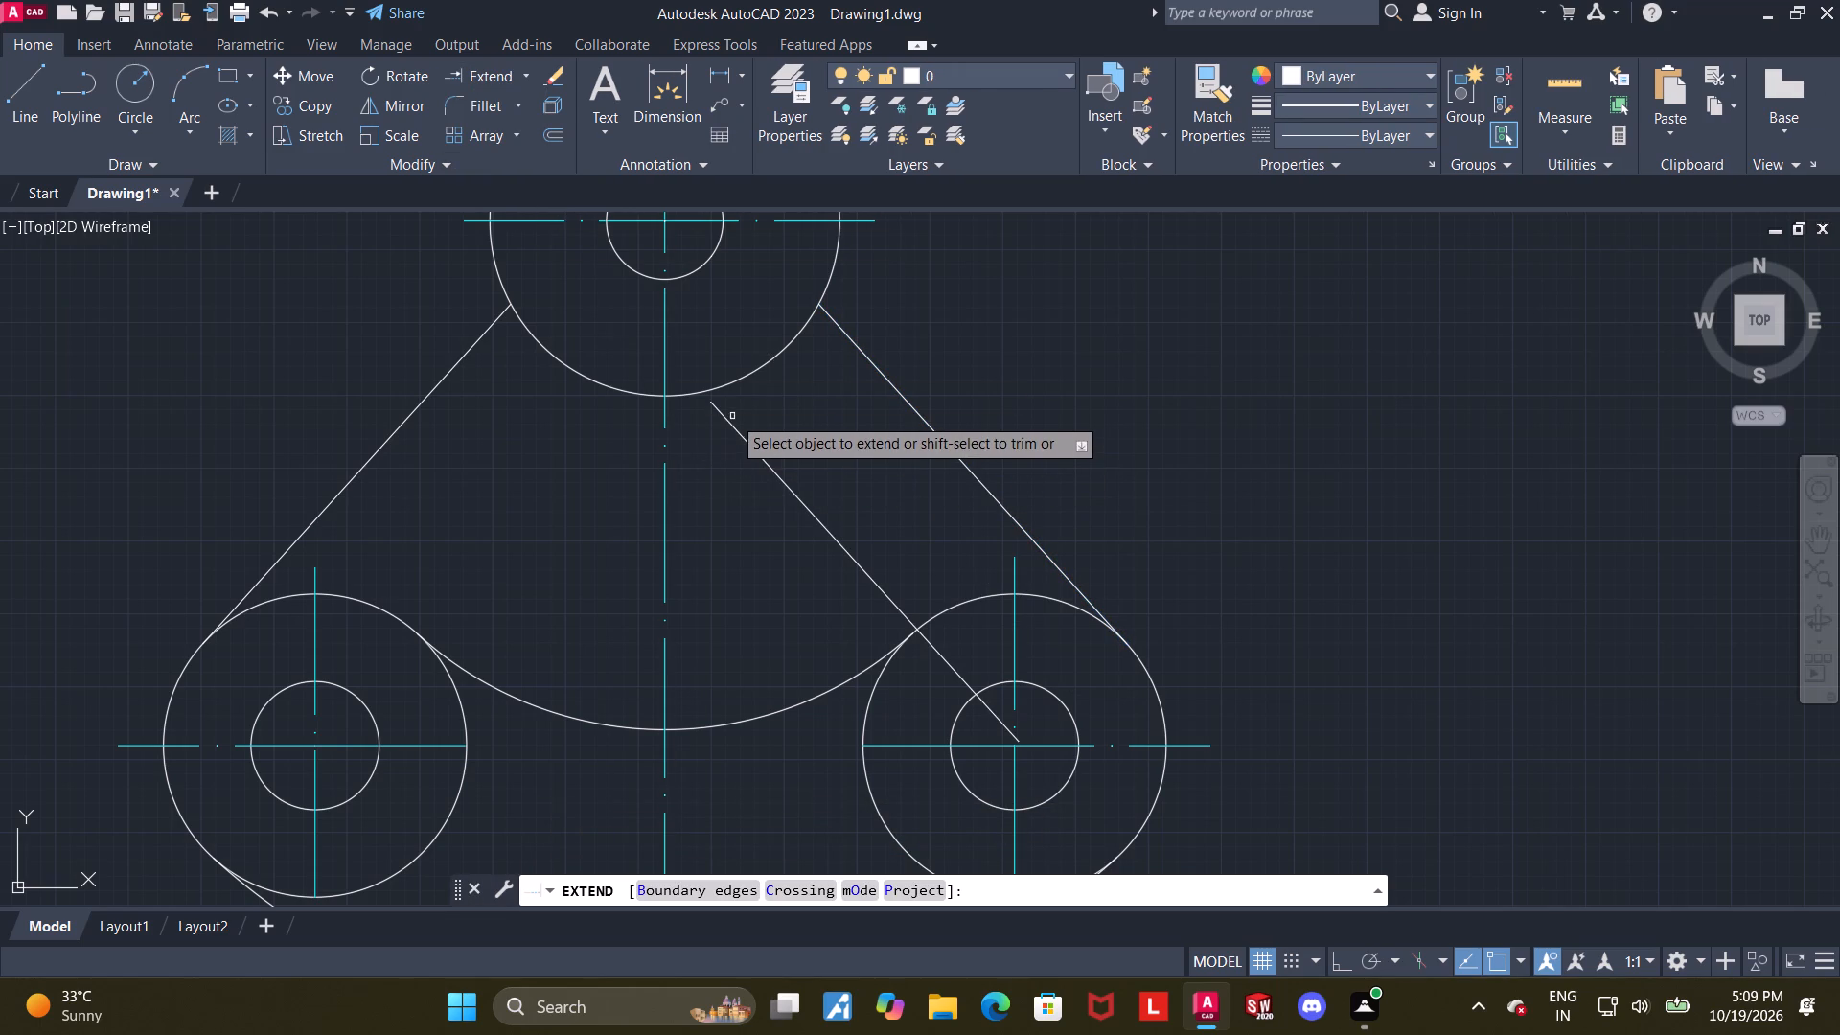
click(721, 416)
key(Escape)
key(Escape)
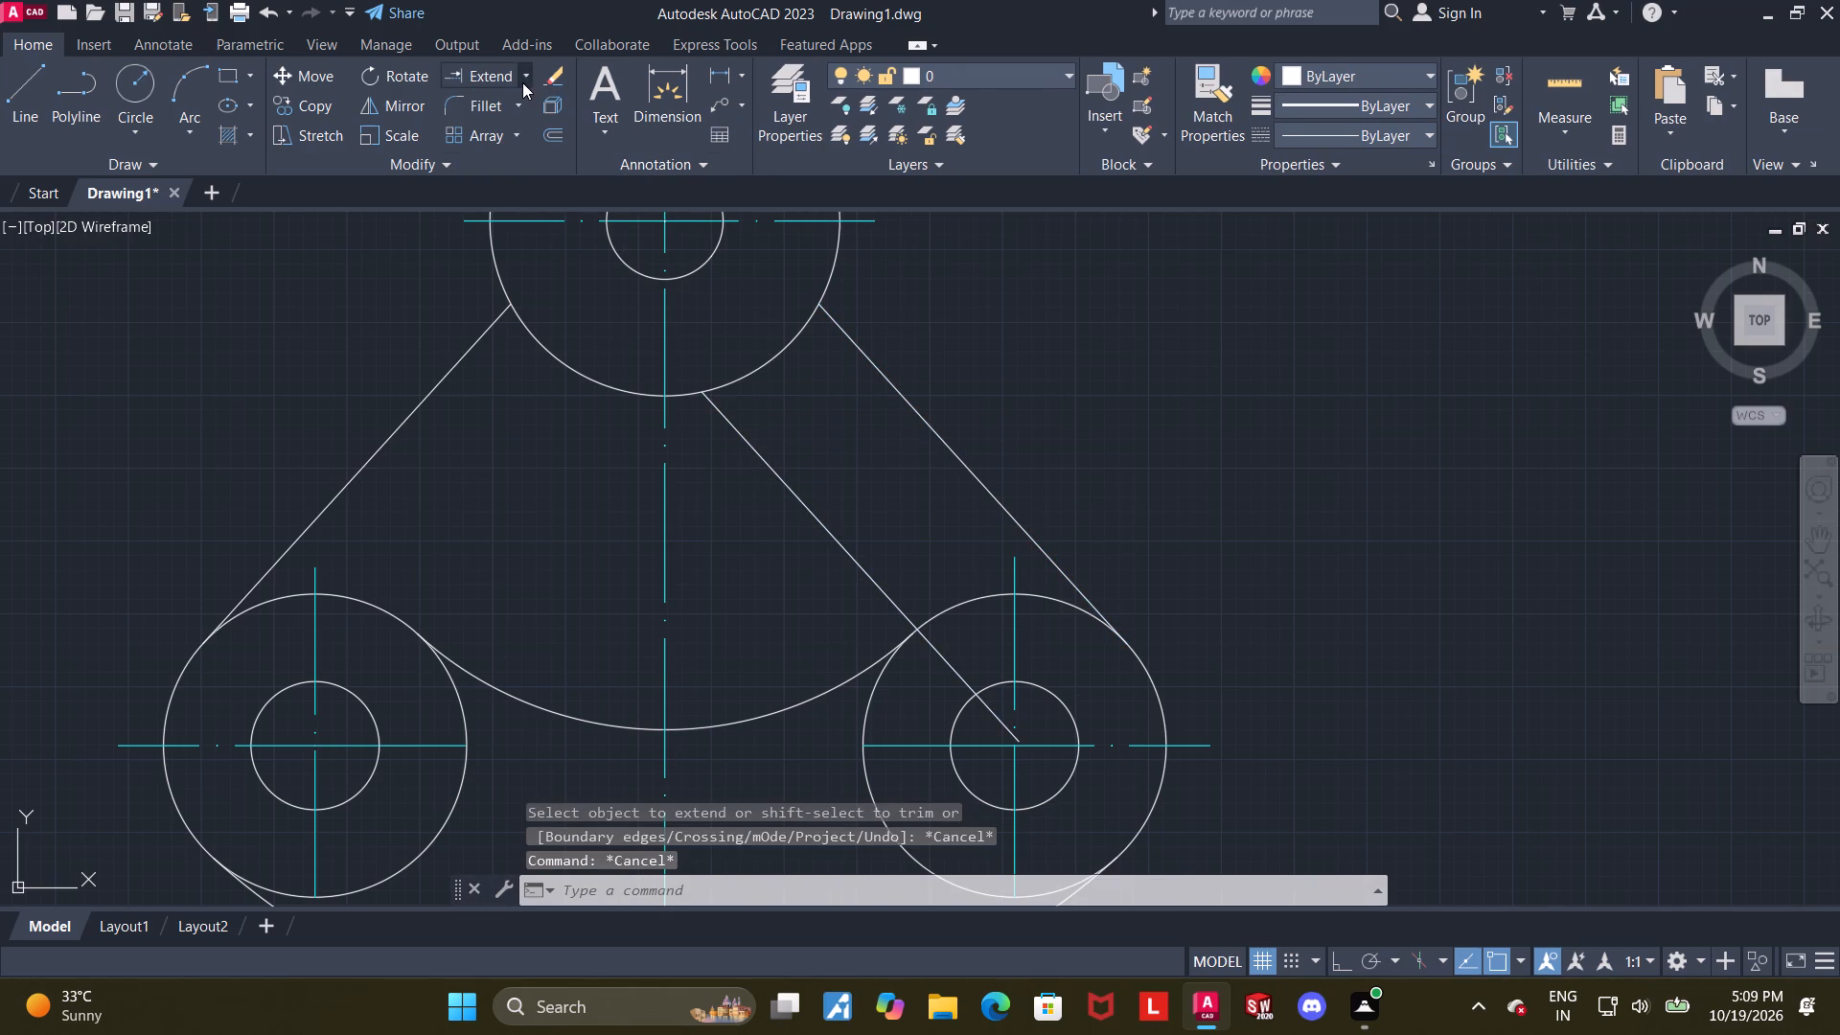
Trim the right offset line at the lower-right outer circle and erase the piece left over inside the inner circle.
click(522, 82)
click(502, 120)
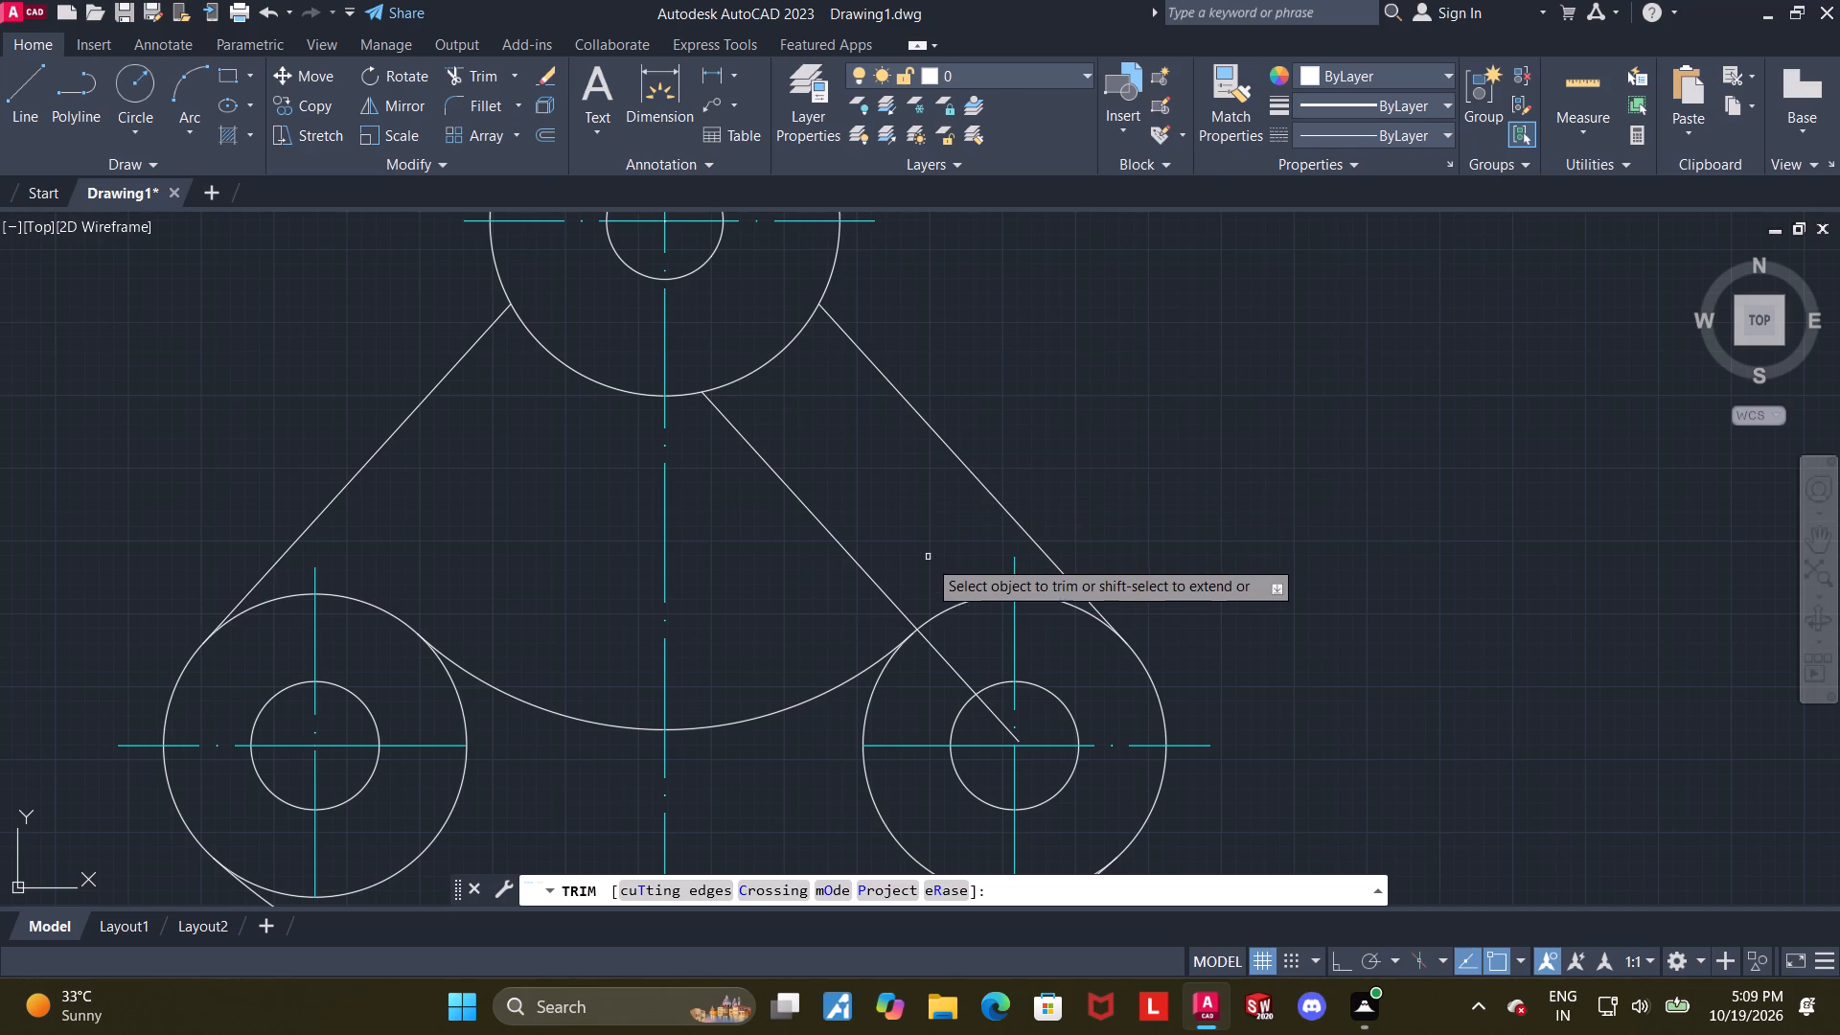
click(931, 647)
key(Escape)
click(999, 716)
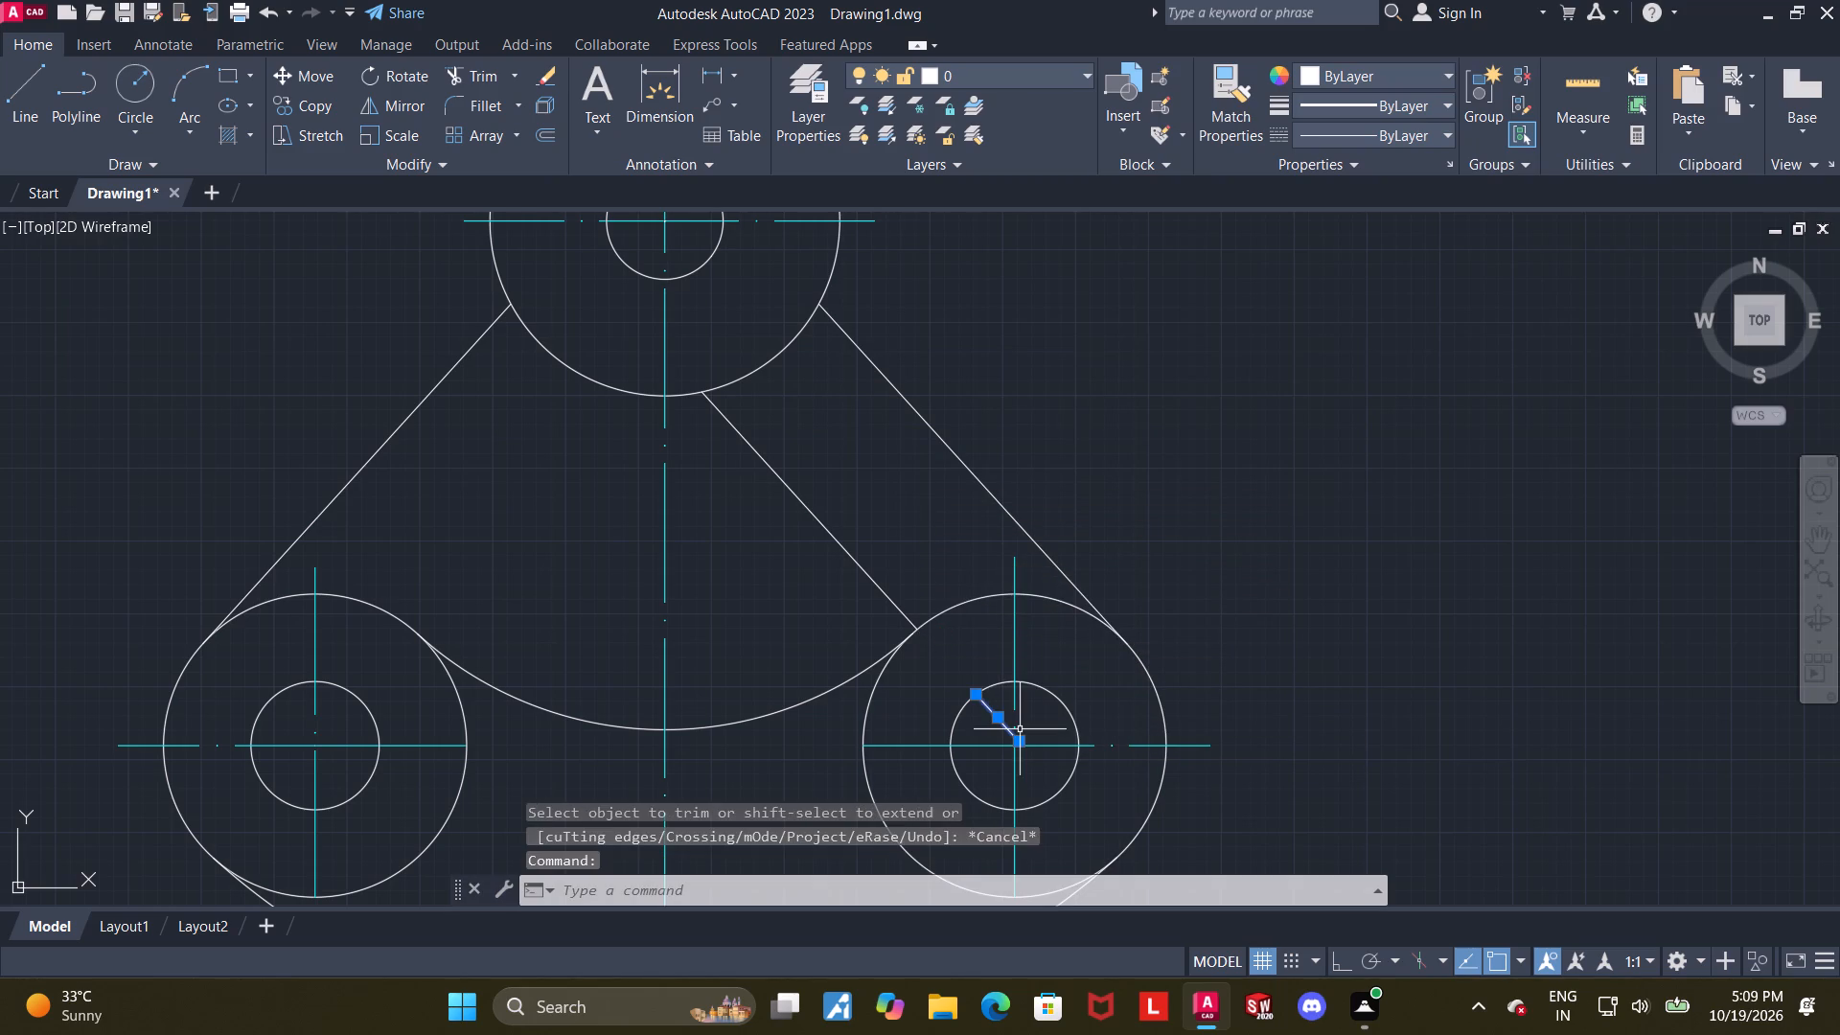
key(Delete)
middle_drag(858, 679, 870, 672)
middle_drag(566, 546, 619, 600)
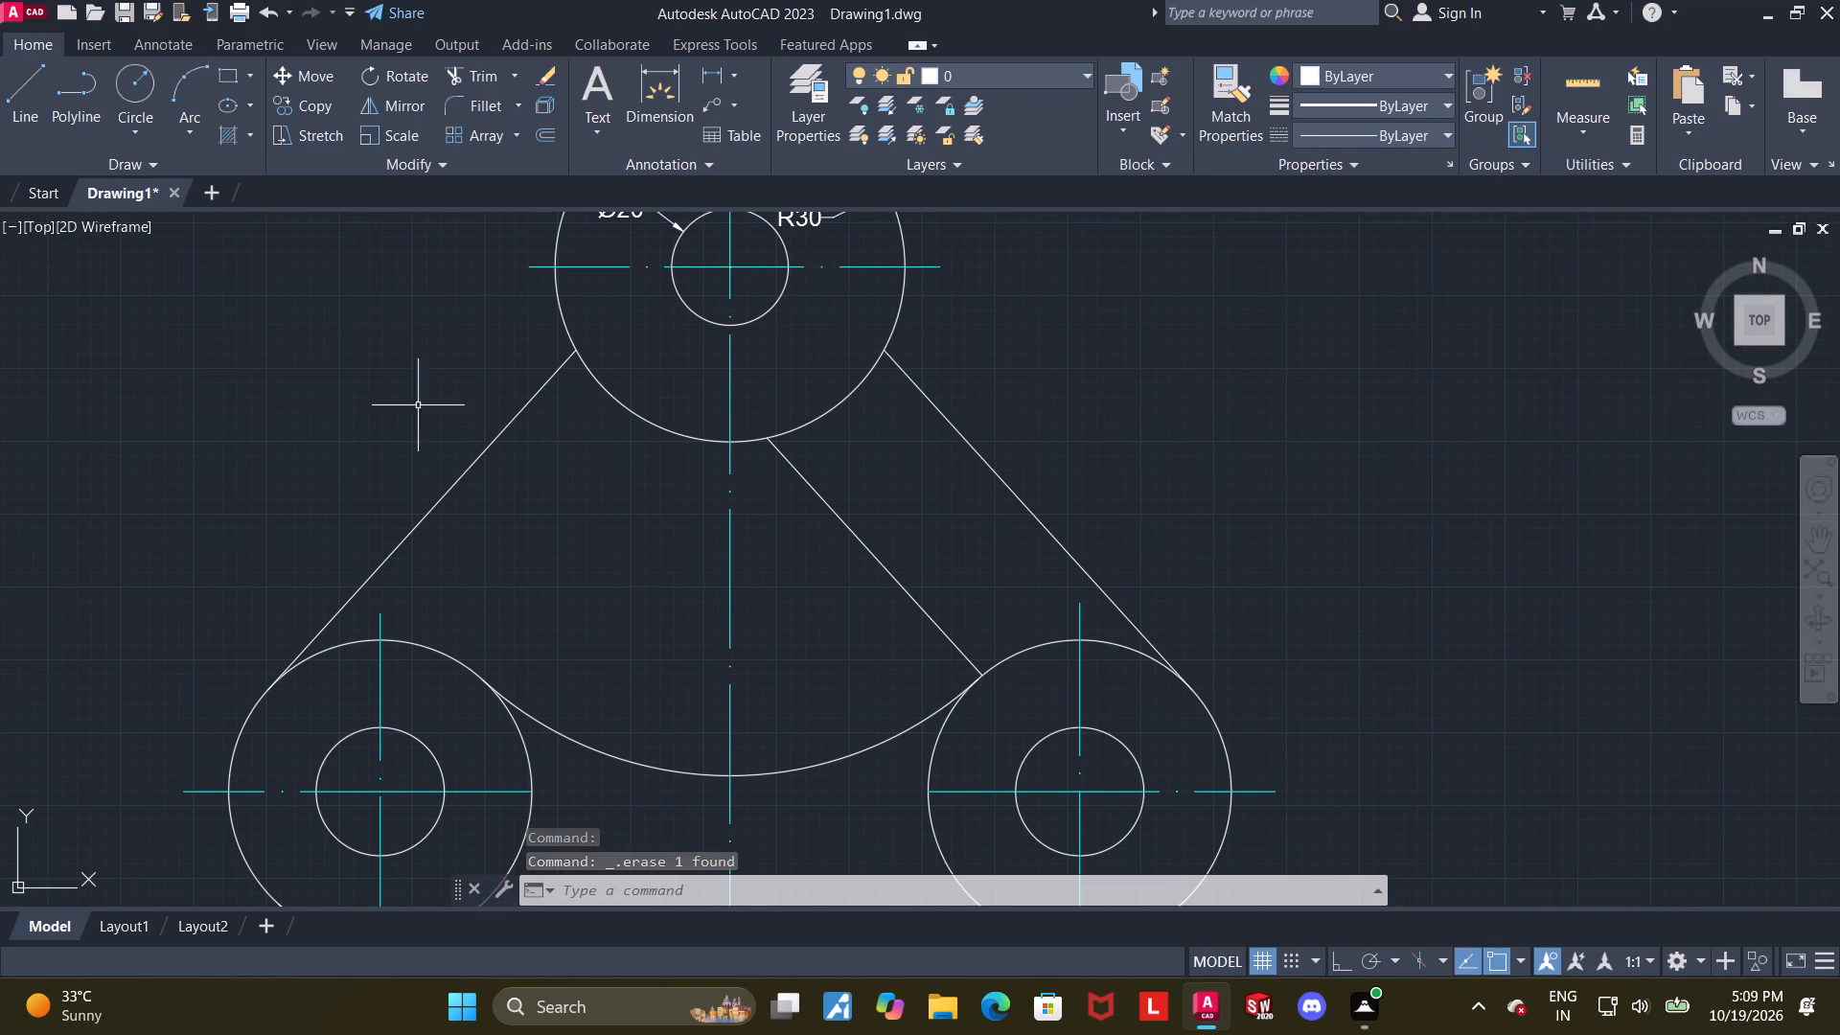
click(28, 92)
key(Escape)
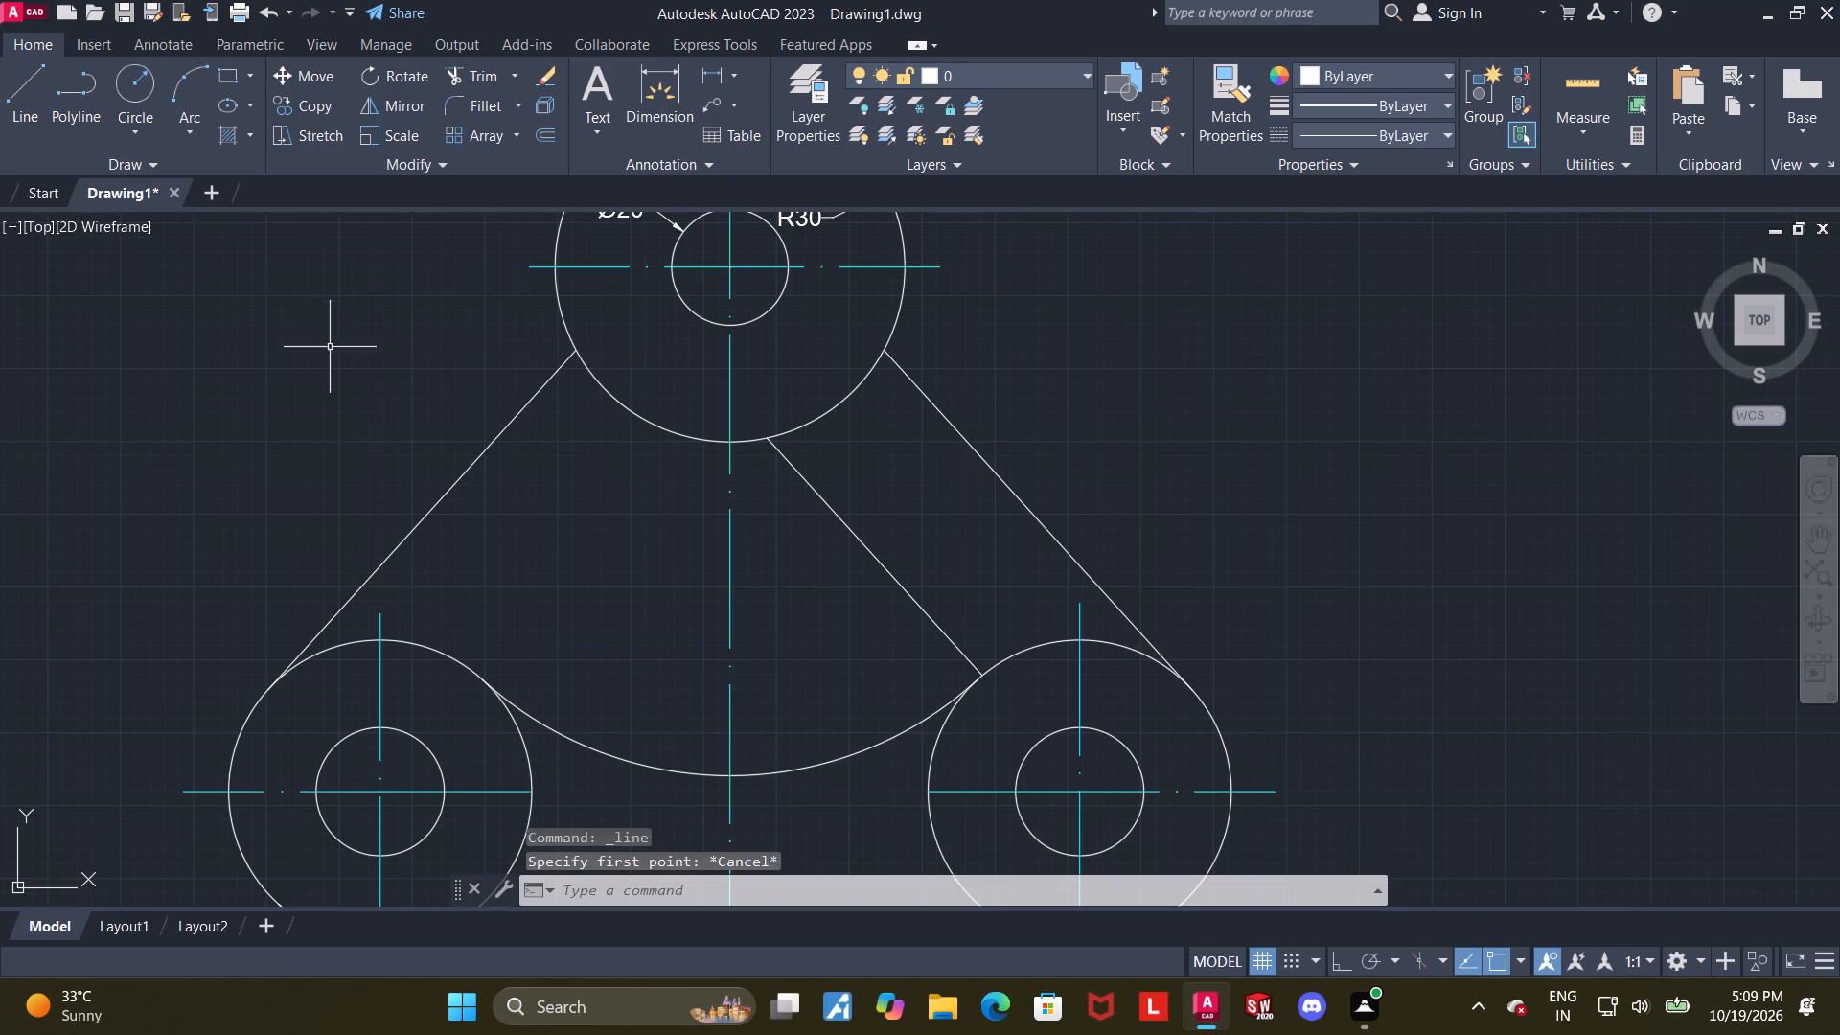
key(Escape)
Offset the left tangent side line by 25 toward the inside of the part.
click(473, 464)
text(offset)
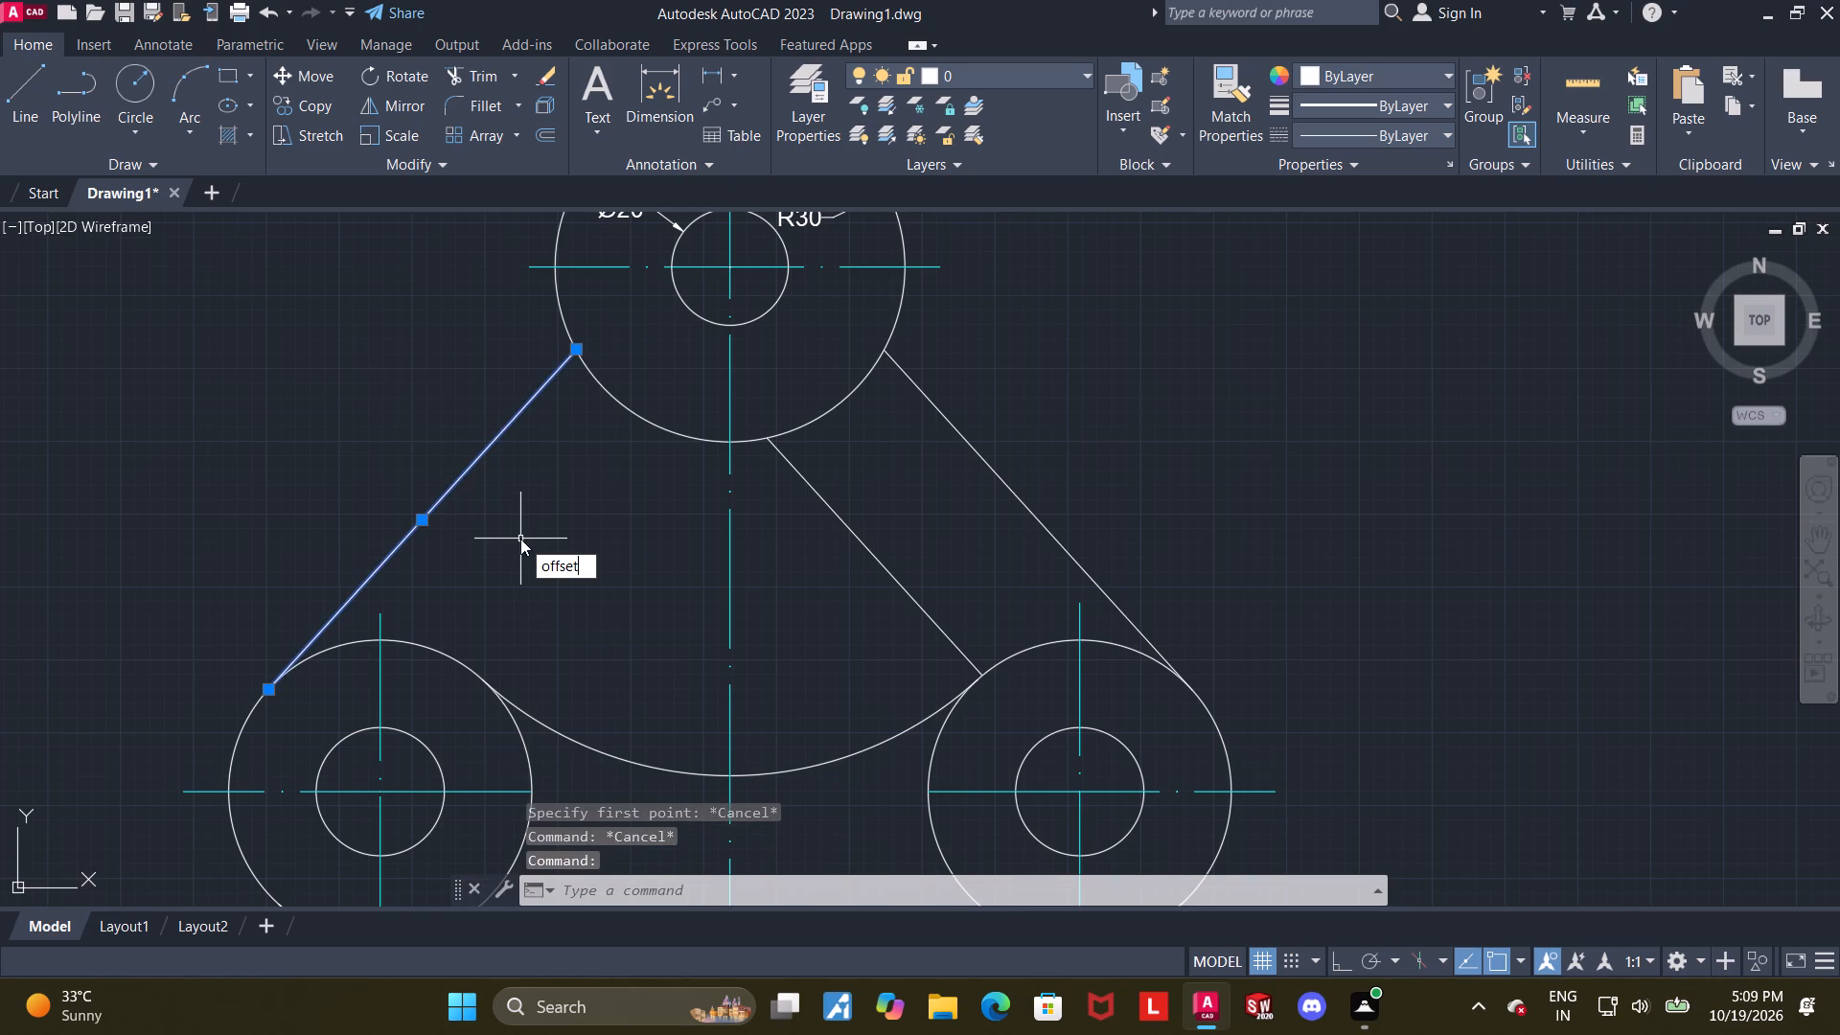
key(Return)
key(Return)
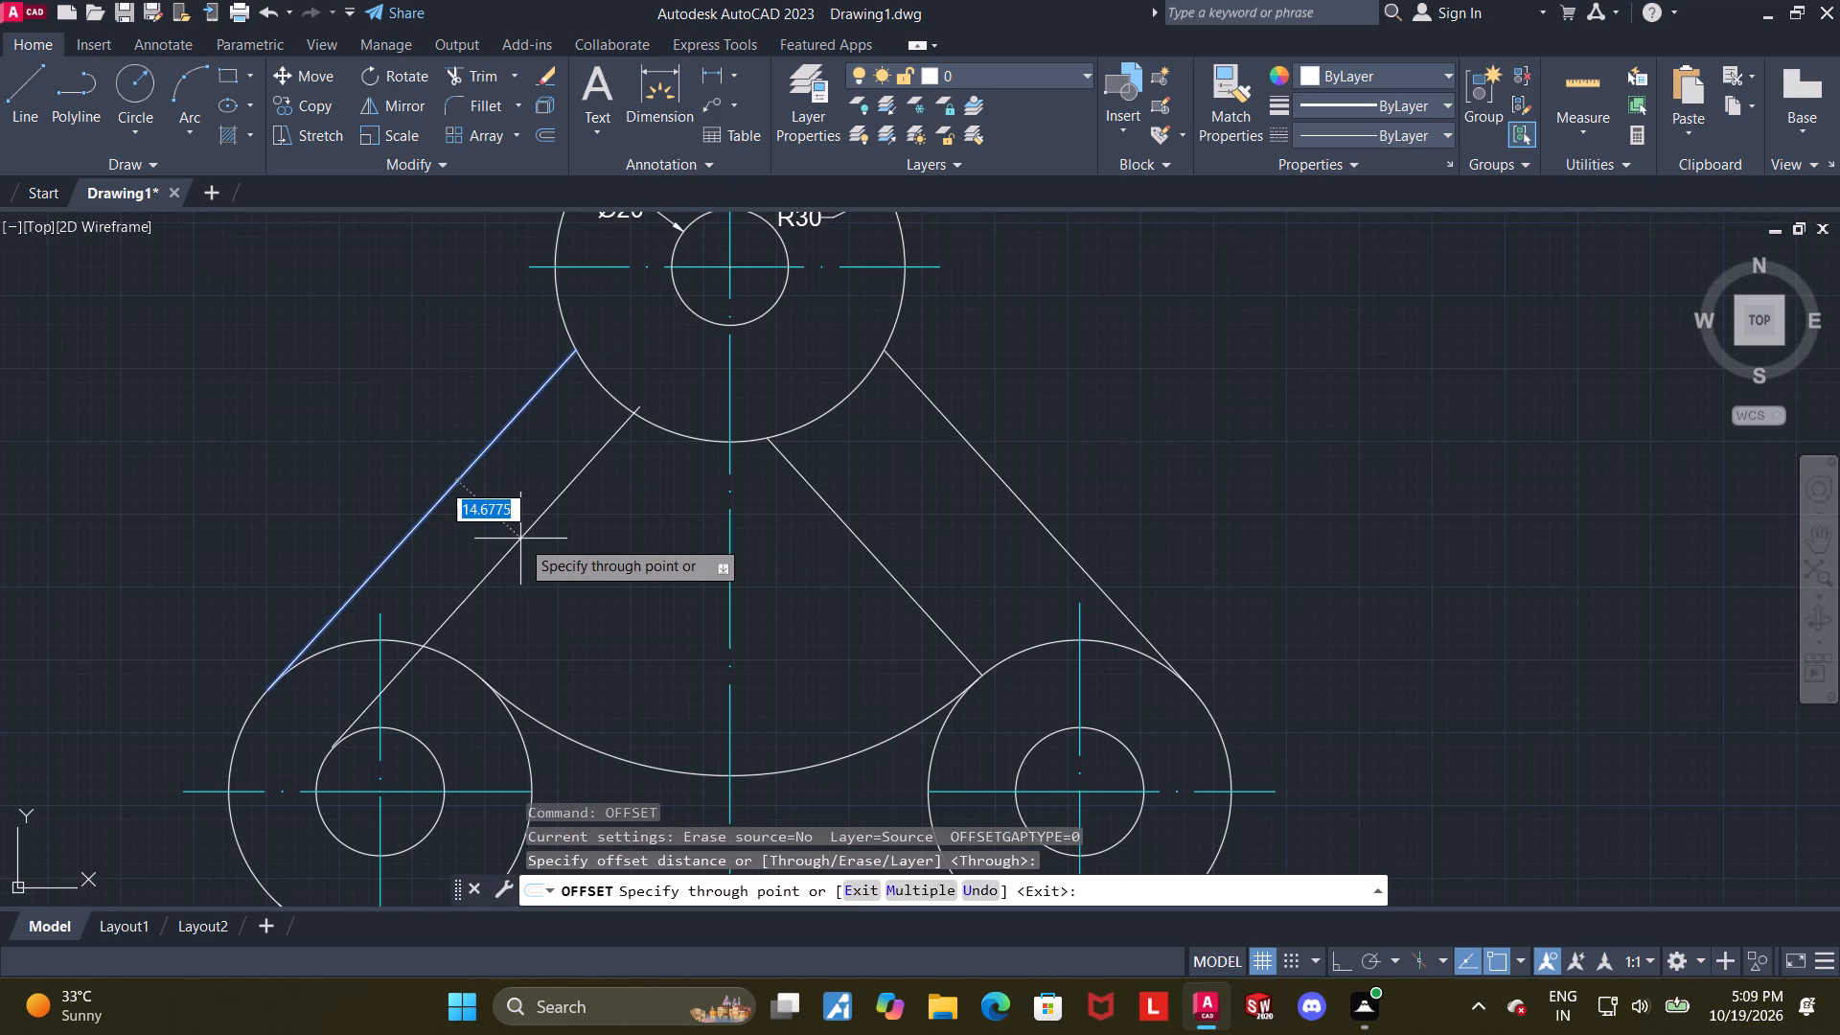
key(2)
key(5)
key(Return)
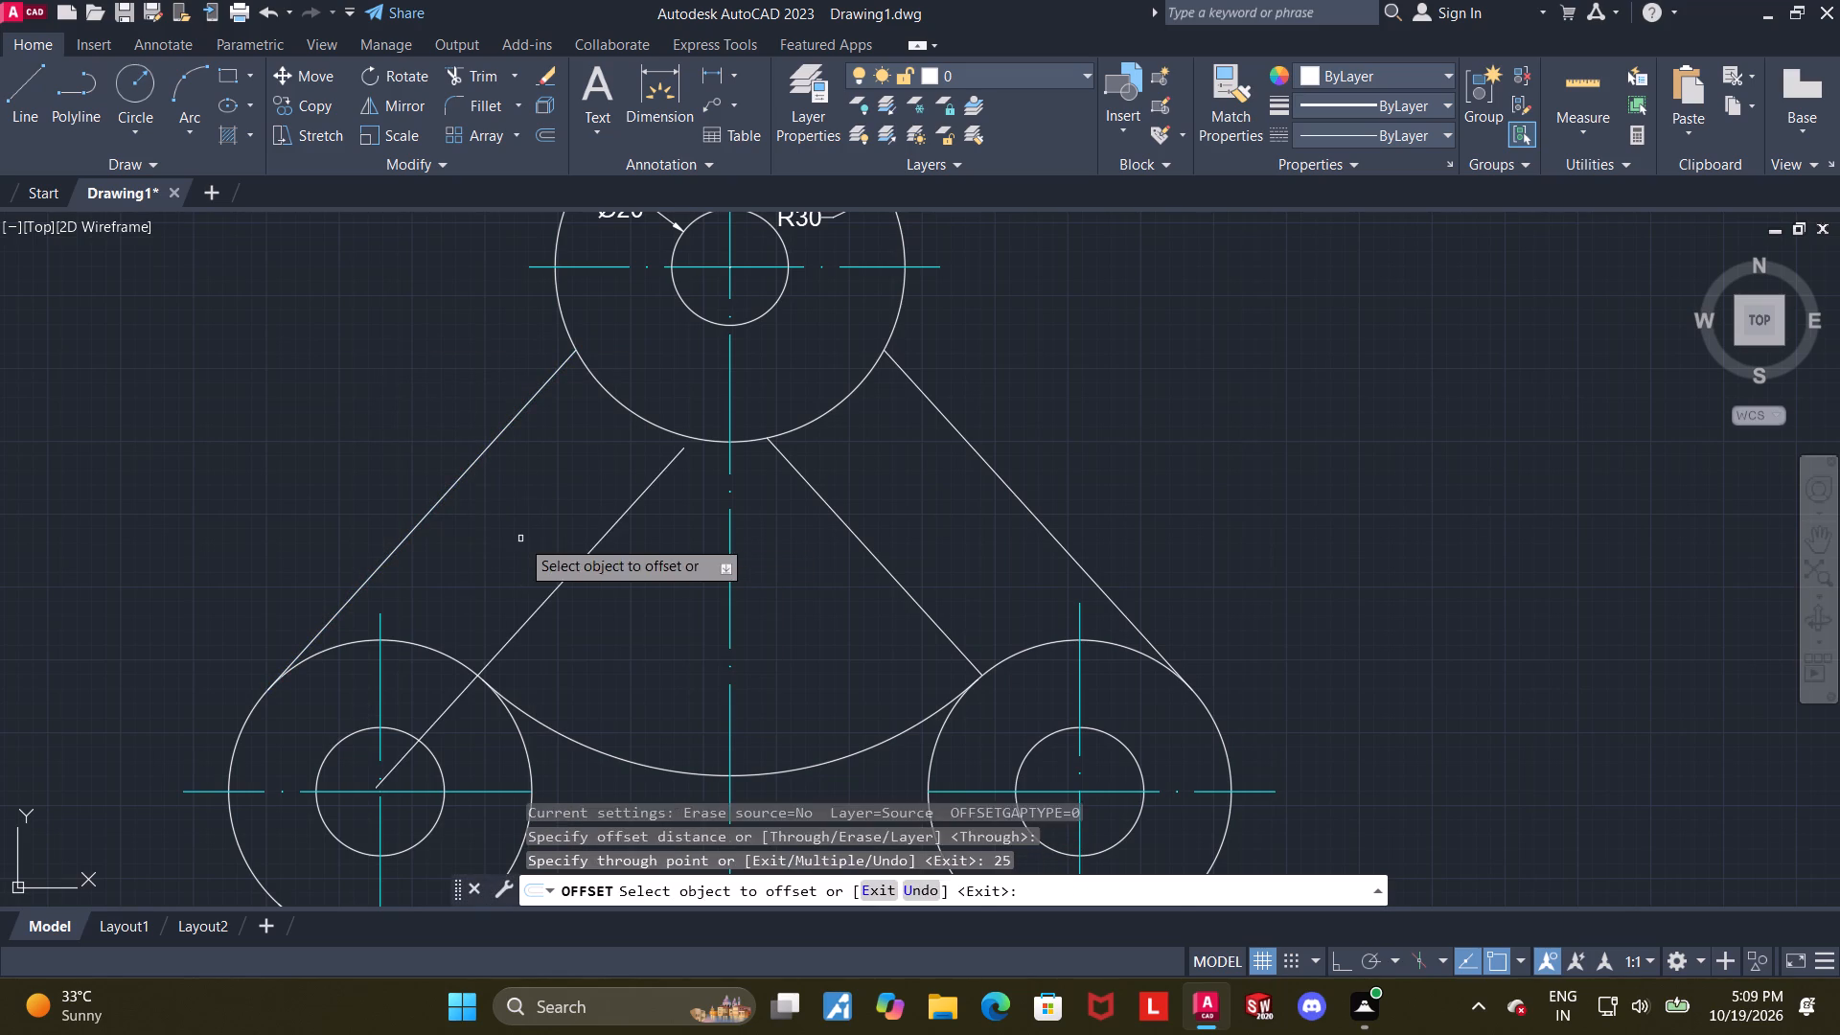
key(Escape)
key(Escape)
key(Escape)
Extend the upper end of the left offset line to the upper outer circle.
click(517, 80)
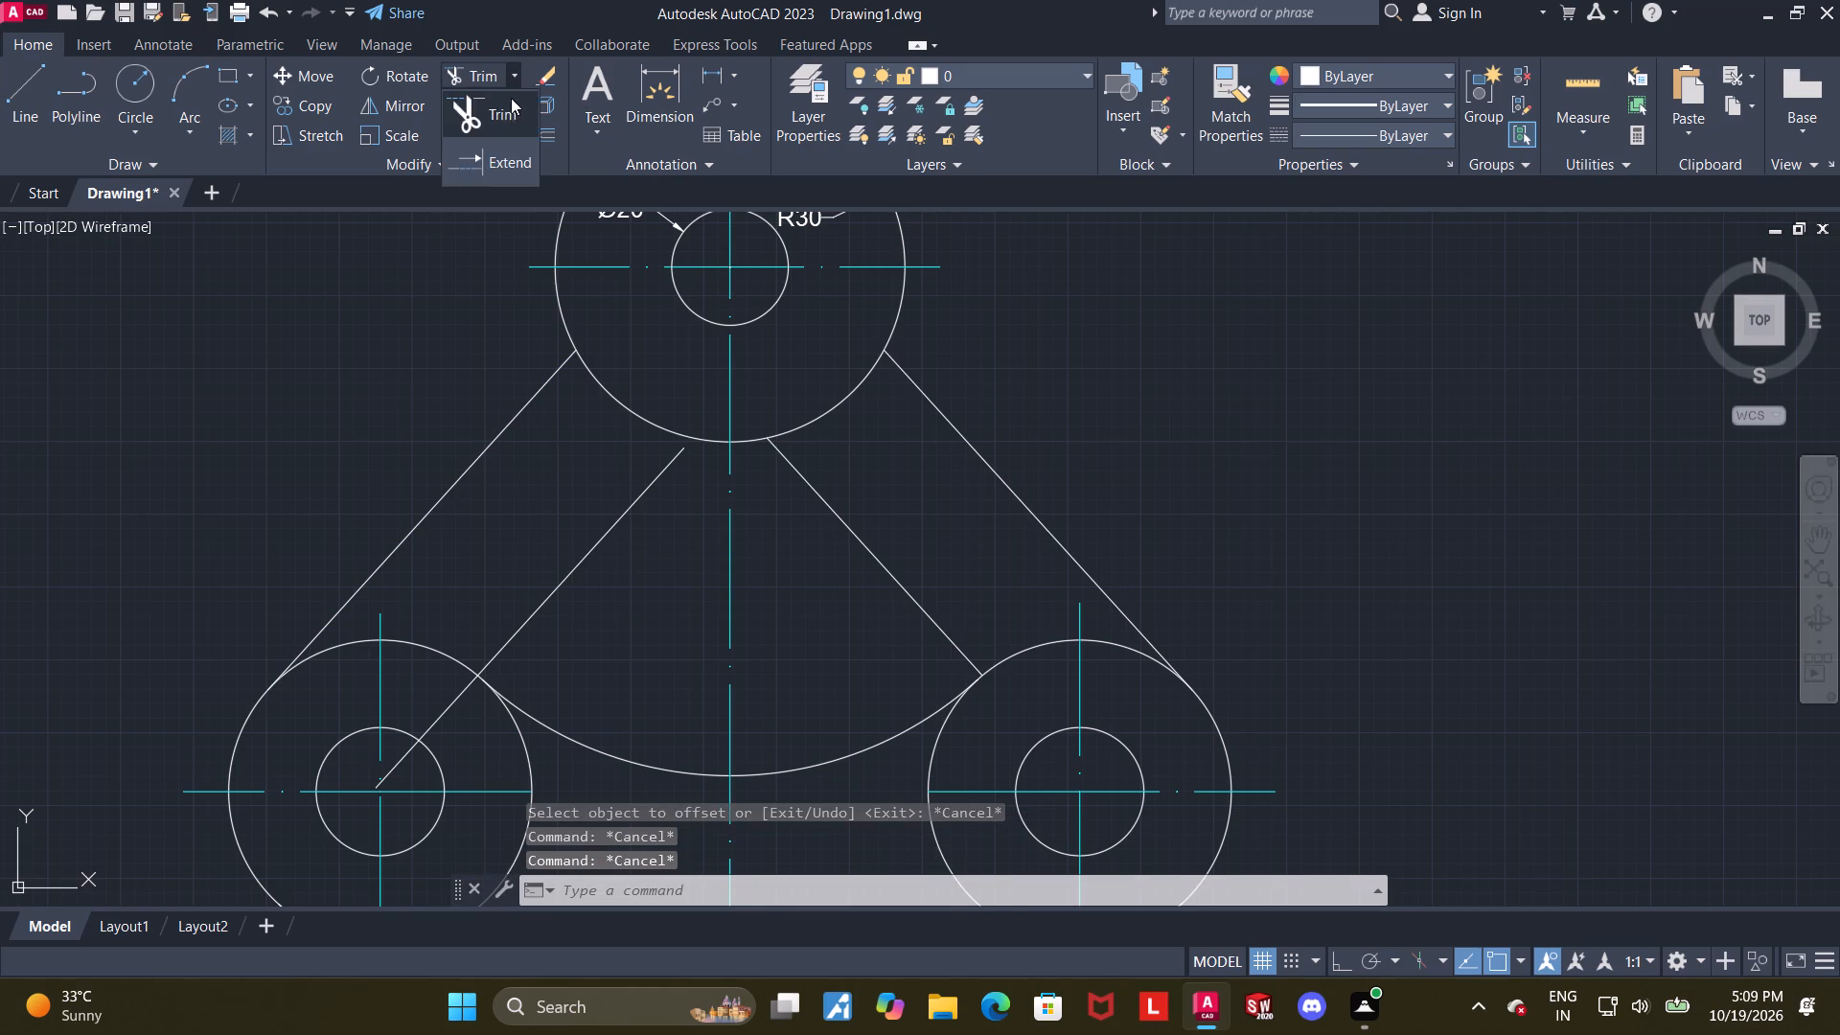
click(510, 104)
key(Escape)
click(515, 72)
click(510, 168)
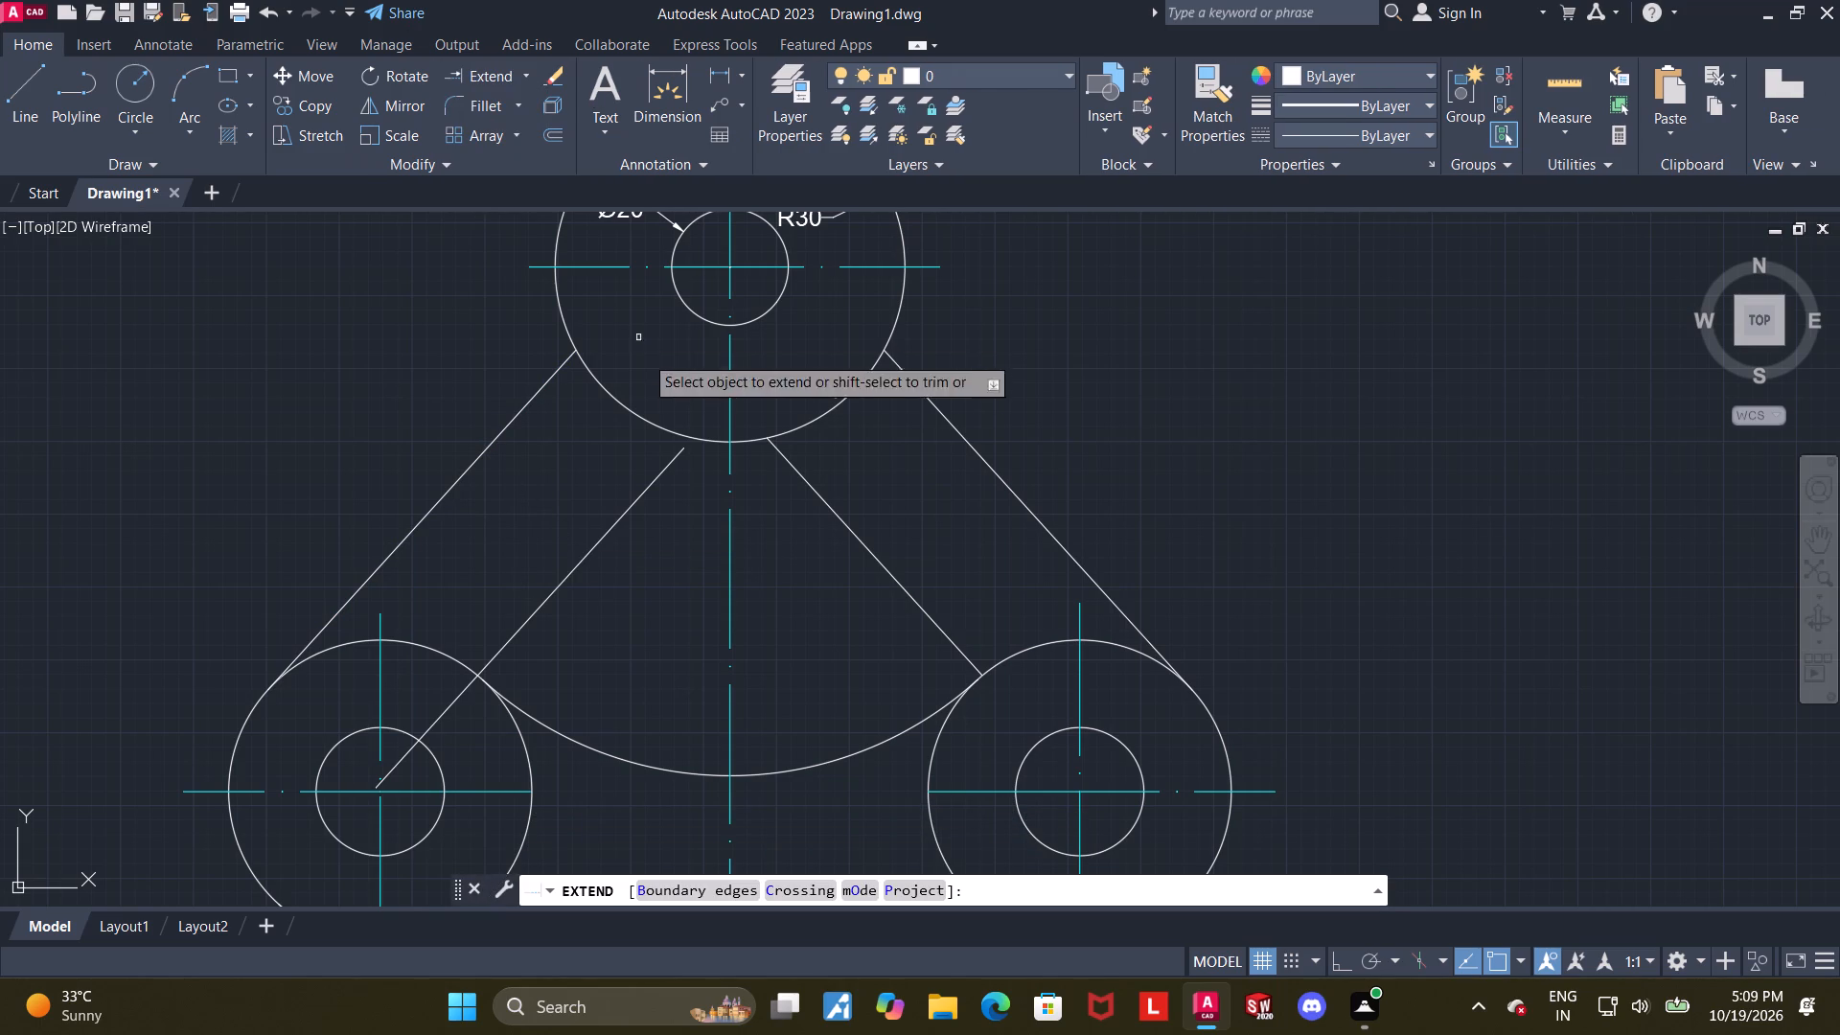
click(678, 457)
key(Escape)
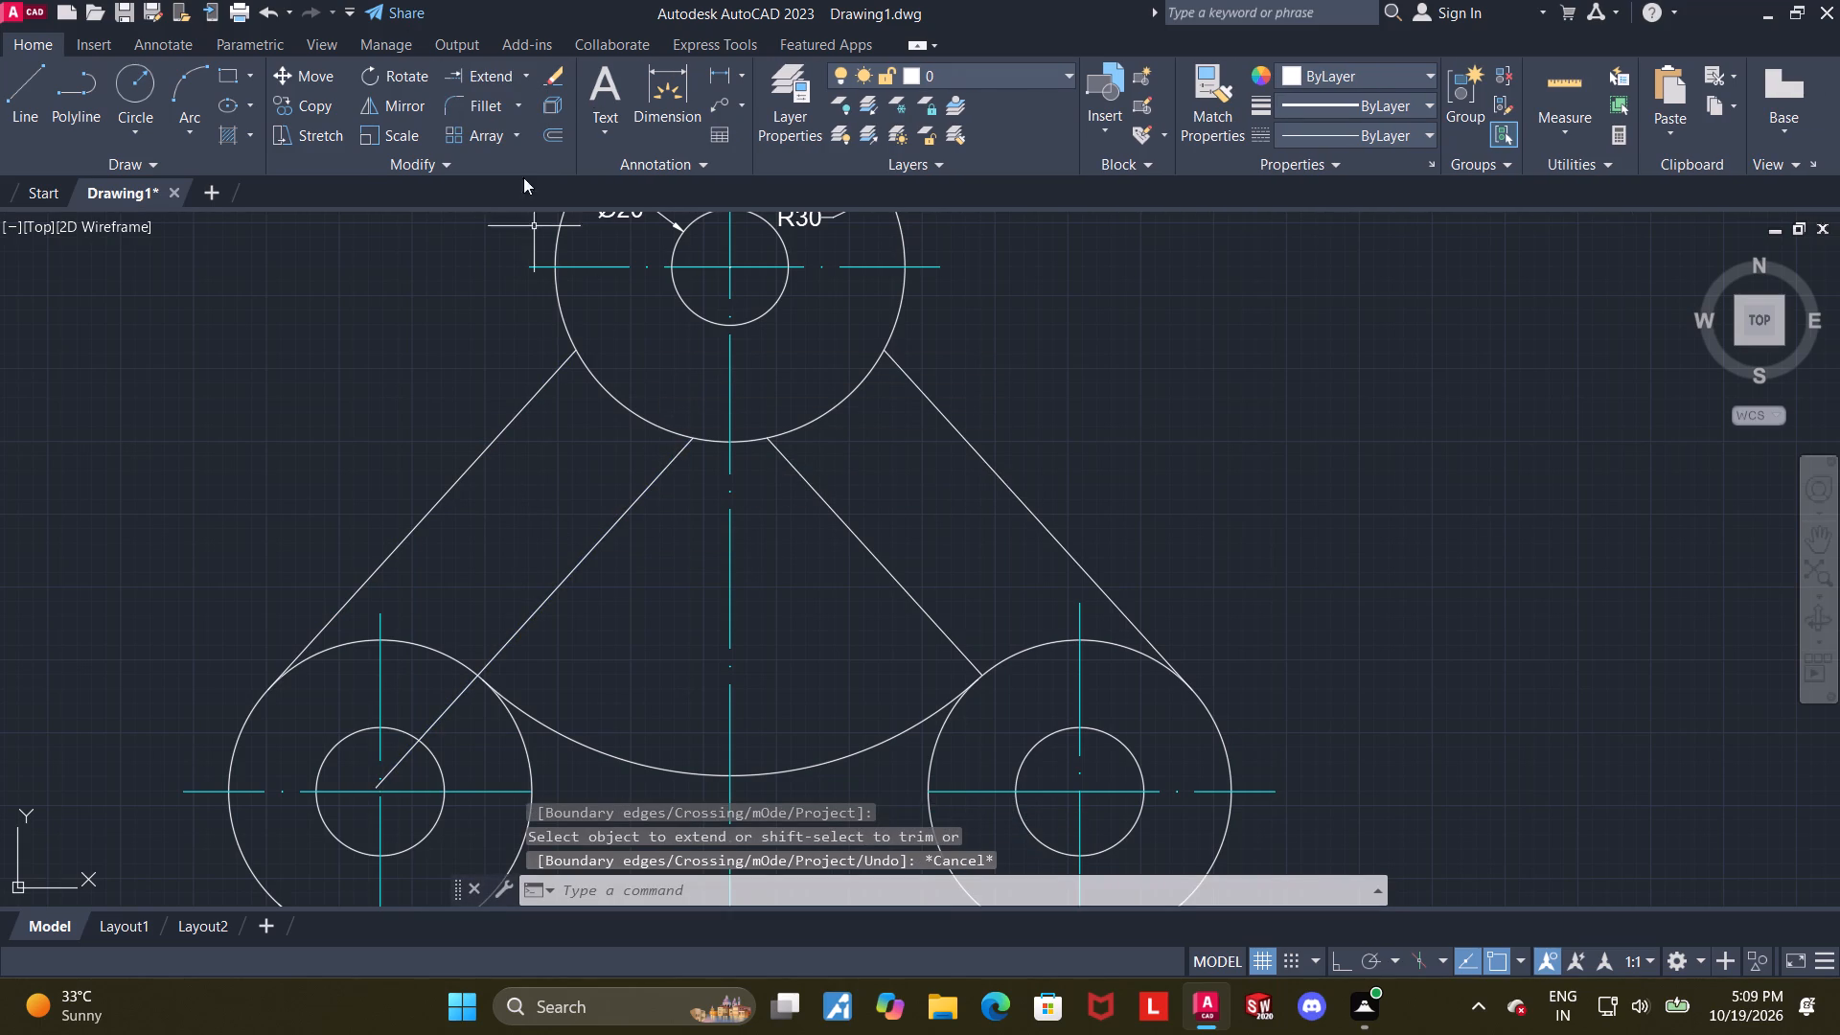
Trim the left offset line at the lower-left outer circle and erase the piece left over inside the inner circle.
click(522, 76)
click(510, 111)
click(455, 696)
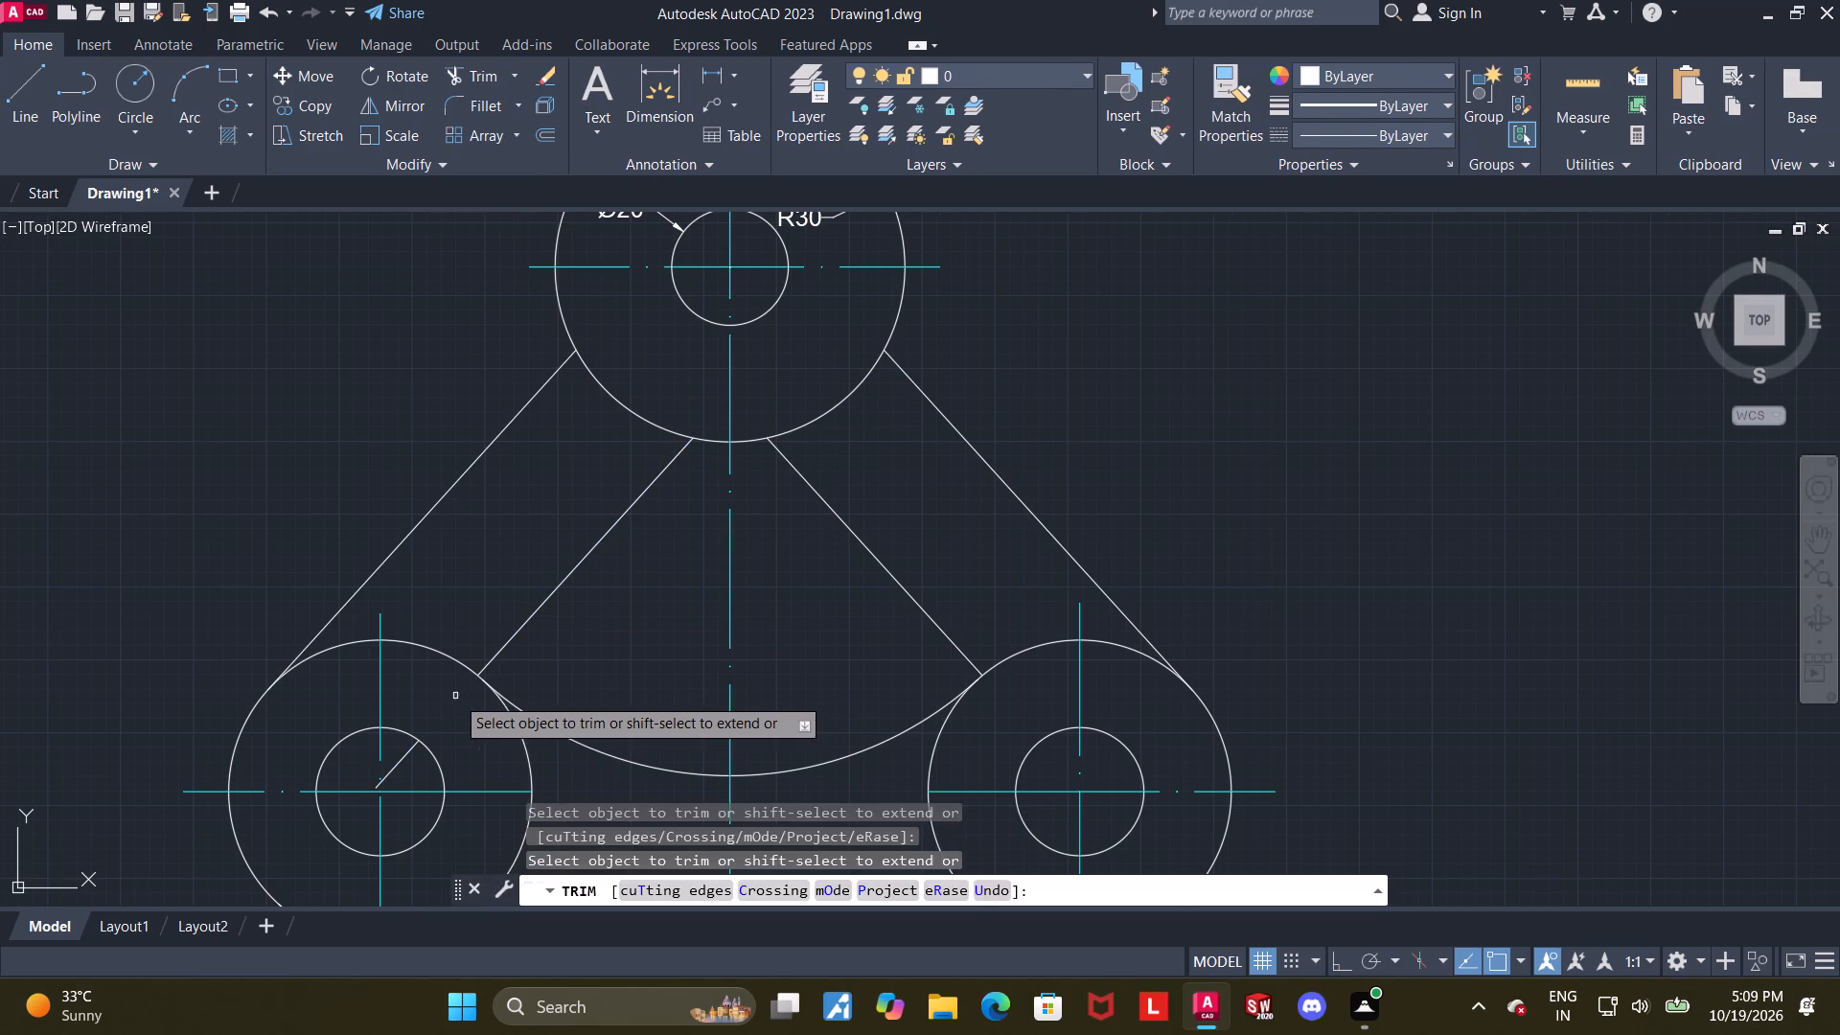
key(Escape)
click(402, 760)
key(Delete)
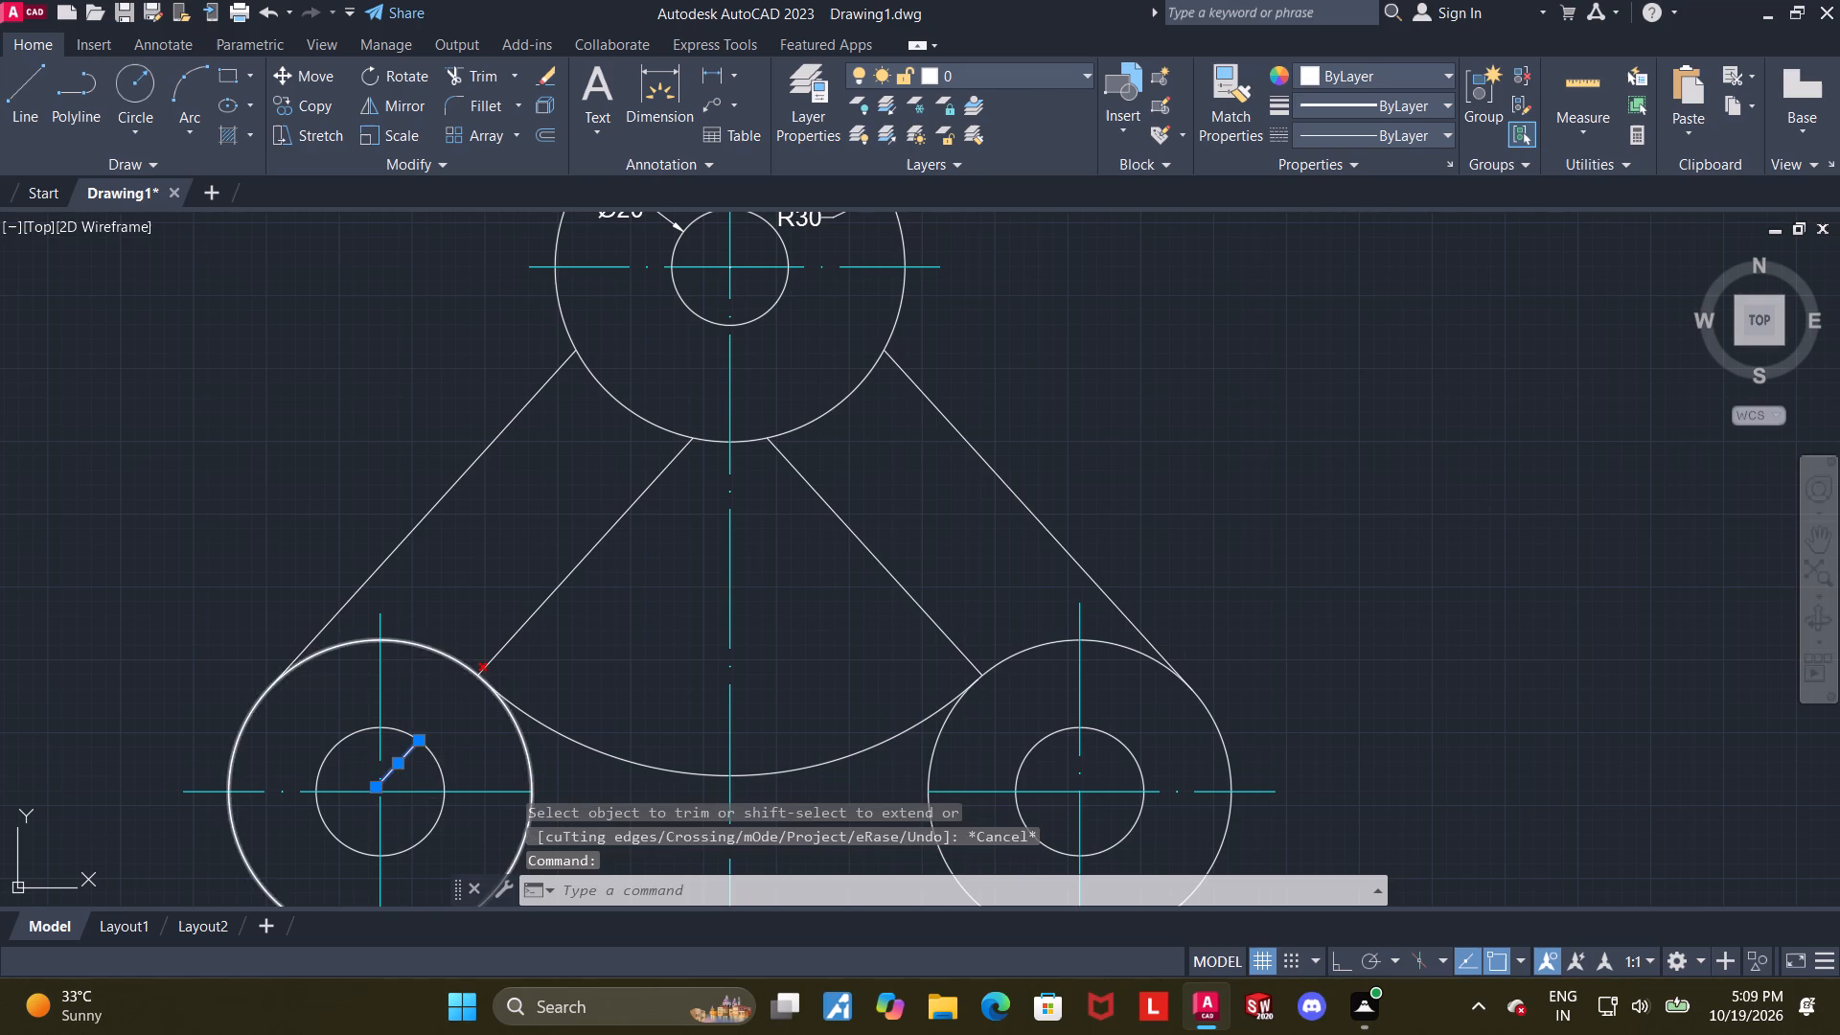
Examine the whole part outline, including both pairs of side lines between the upper and lower circles.
scroll(473, 677, down, 2)
middle_drag(542, 635, 510, 599)
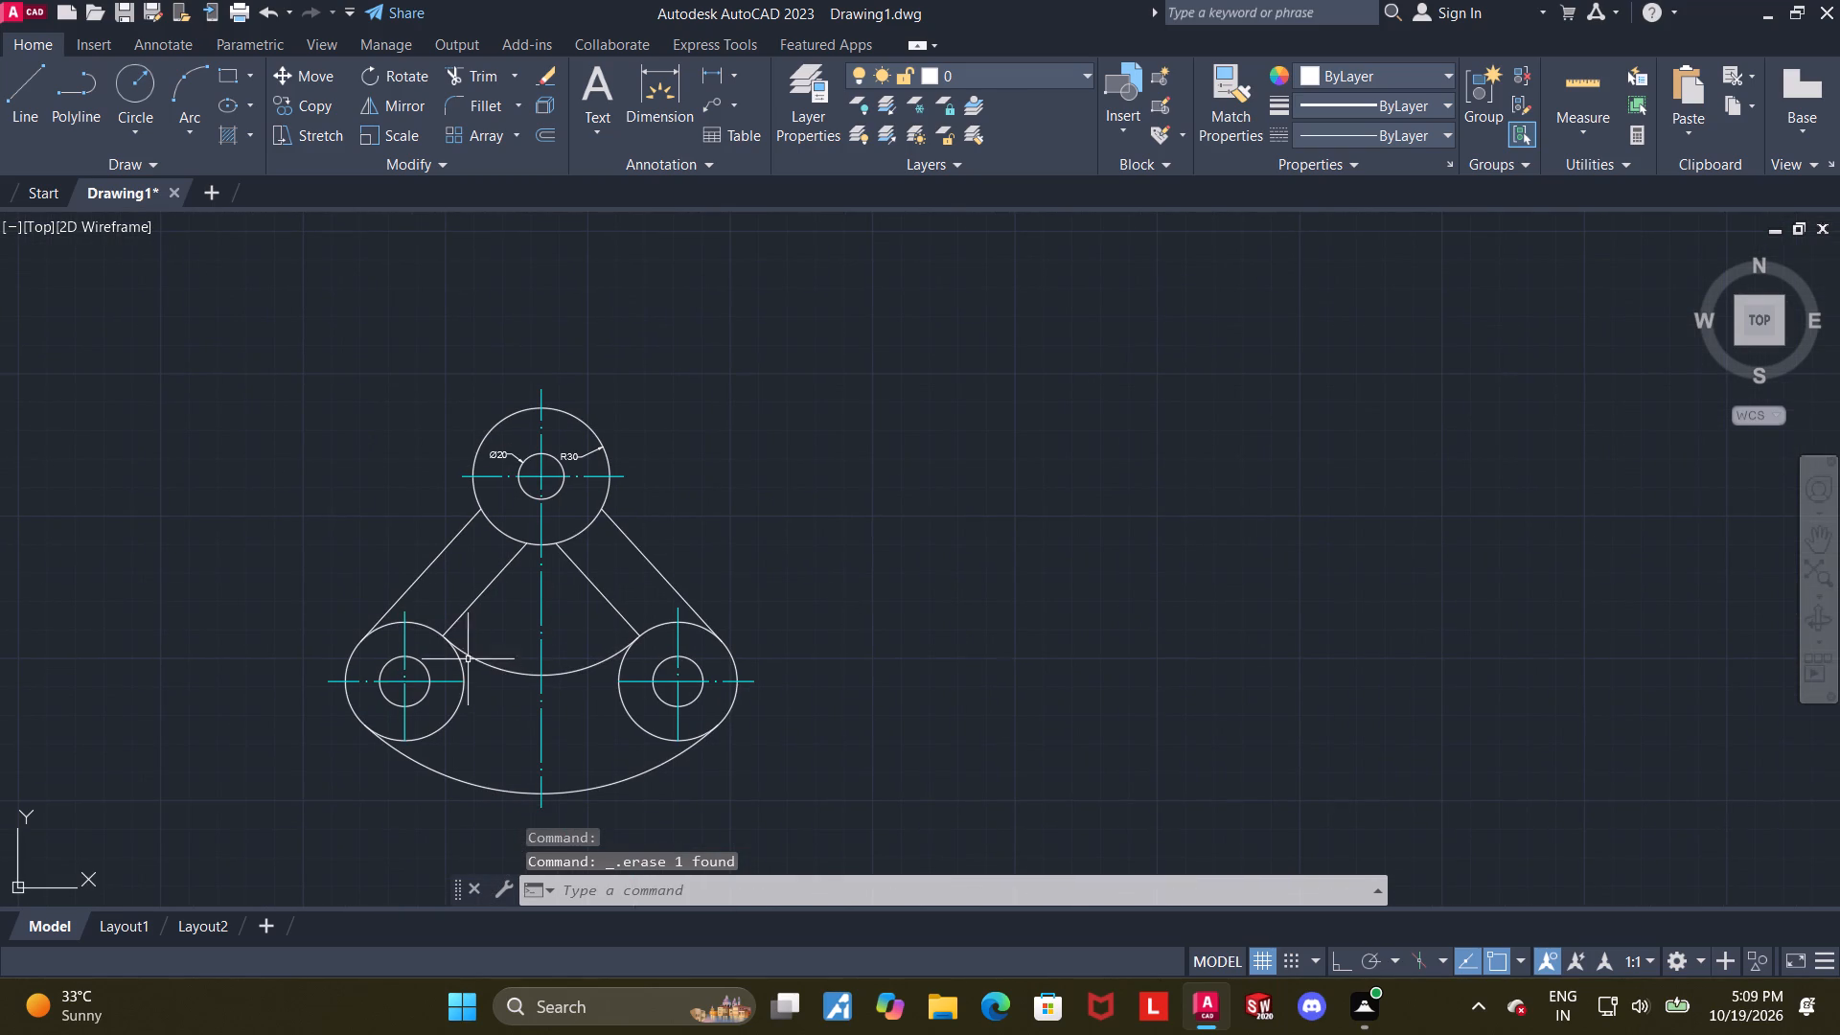
scroll(752, 601, up, 1)
middle_drag(802, 594, 1115, 562)
middle_drag(966, 566, 965, 540)
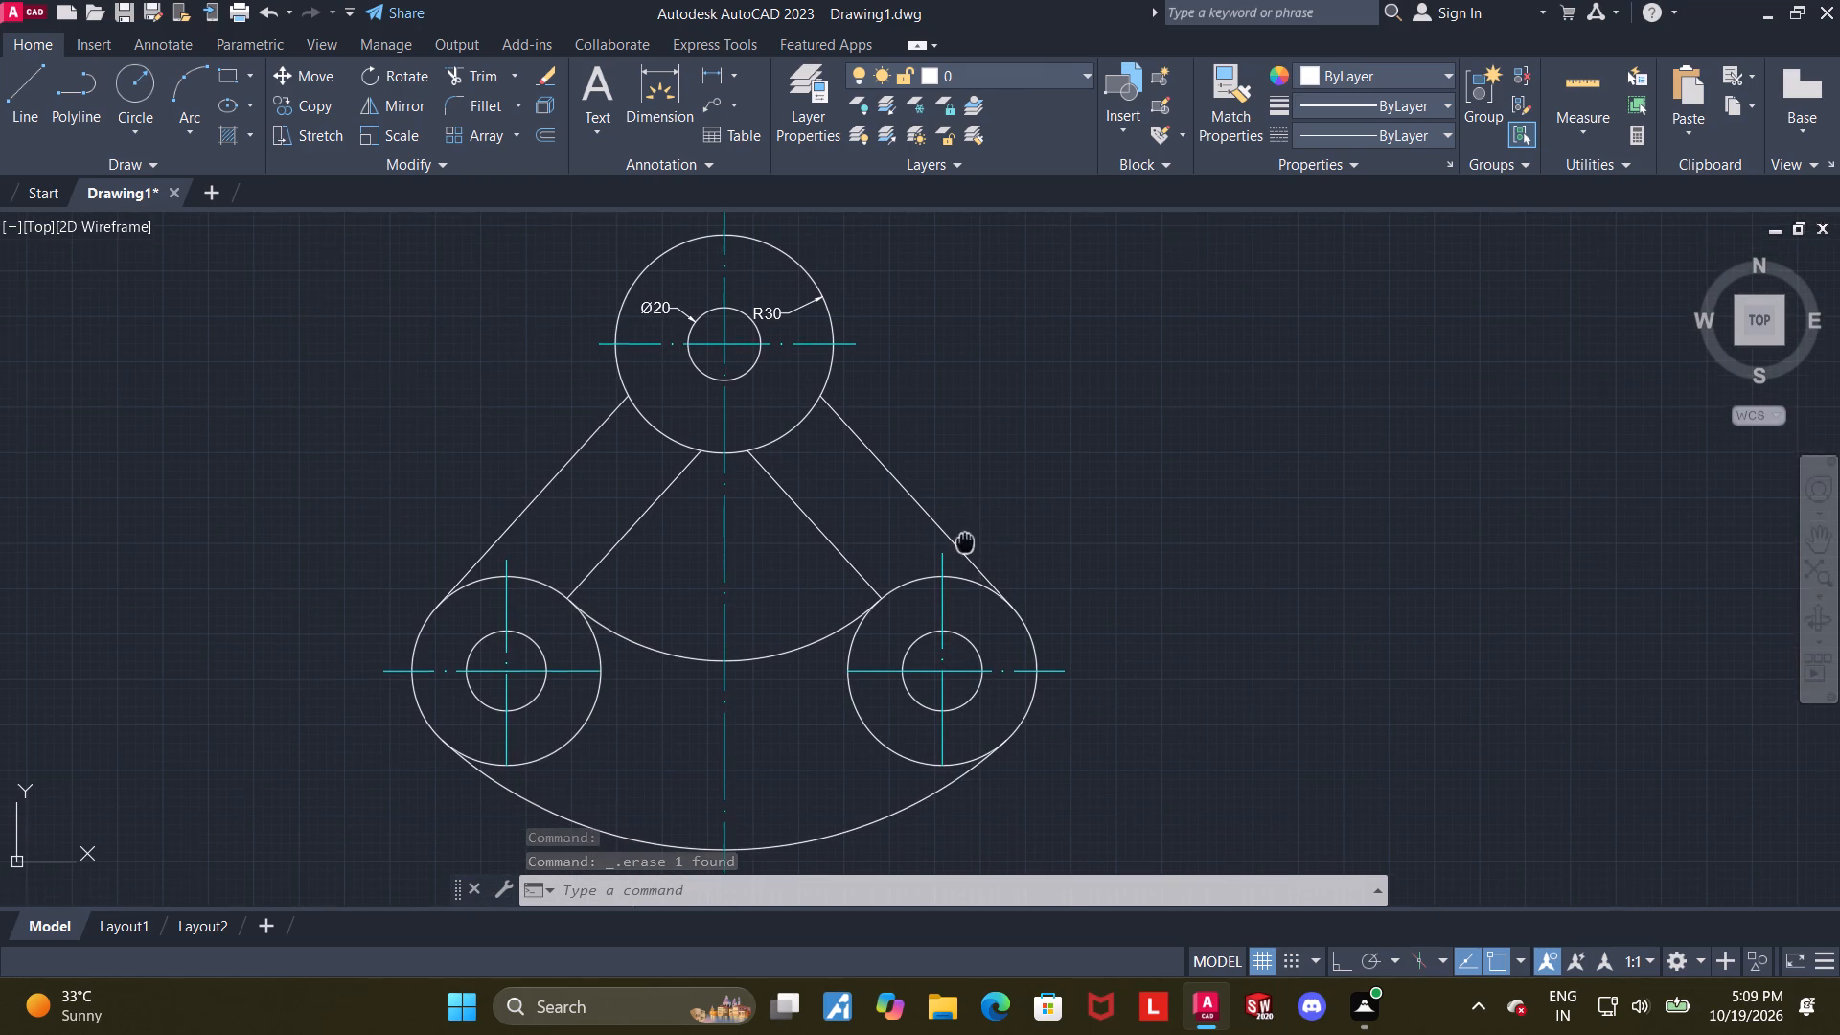
middle_drag(965, 540, 965, 540)
scroll(964, 545, down, 1)
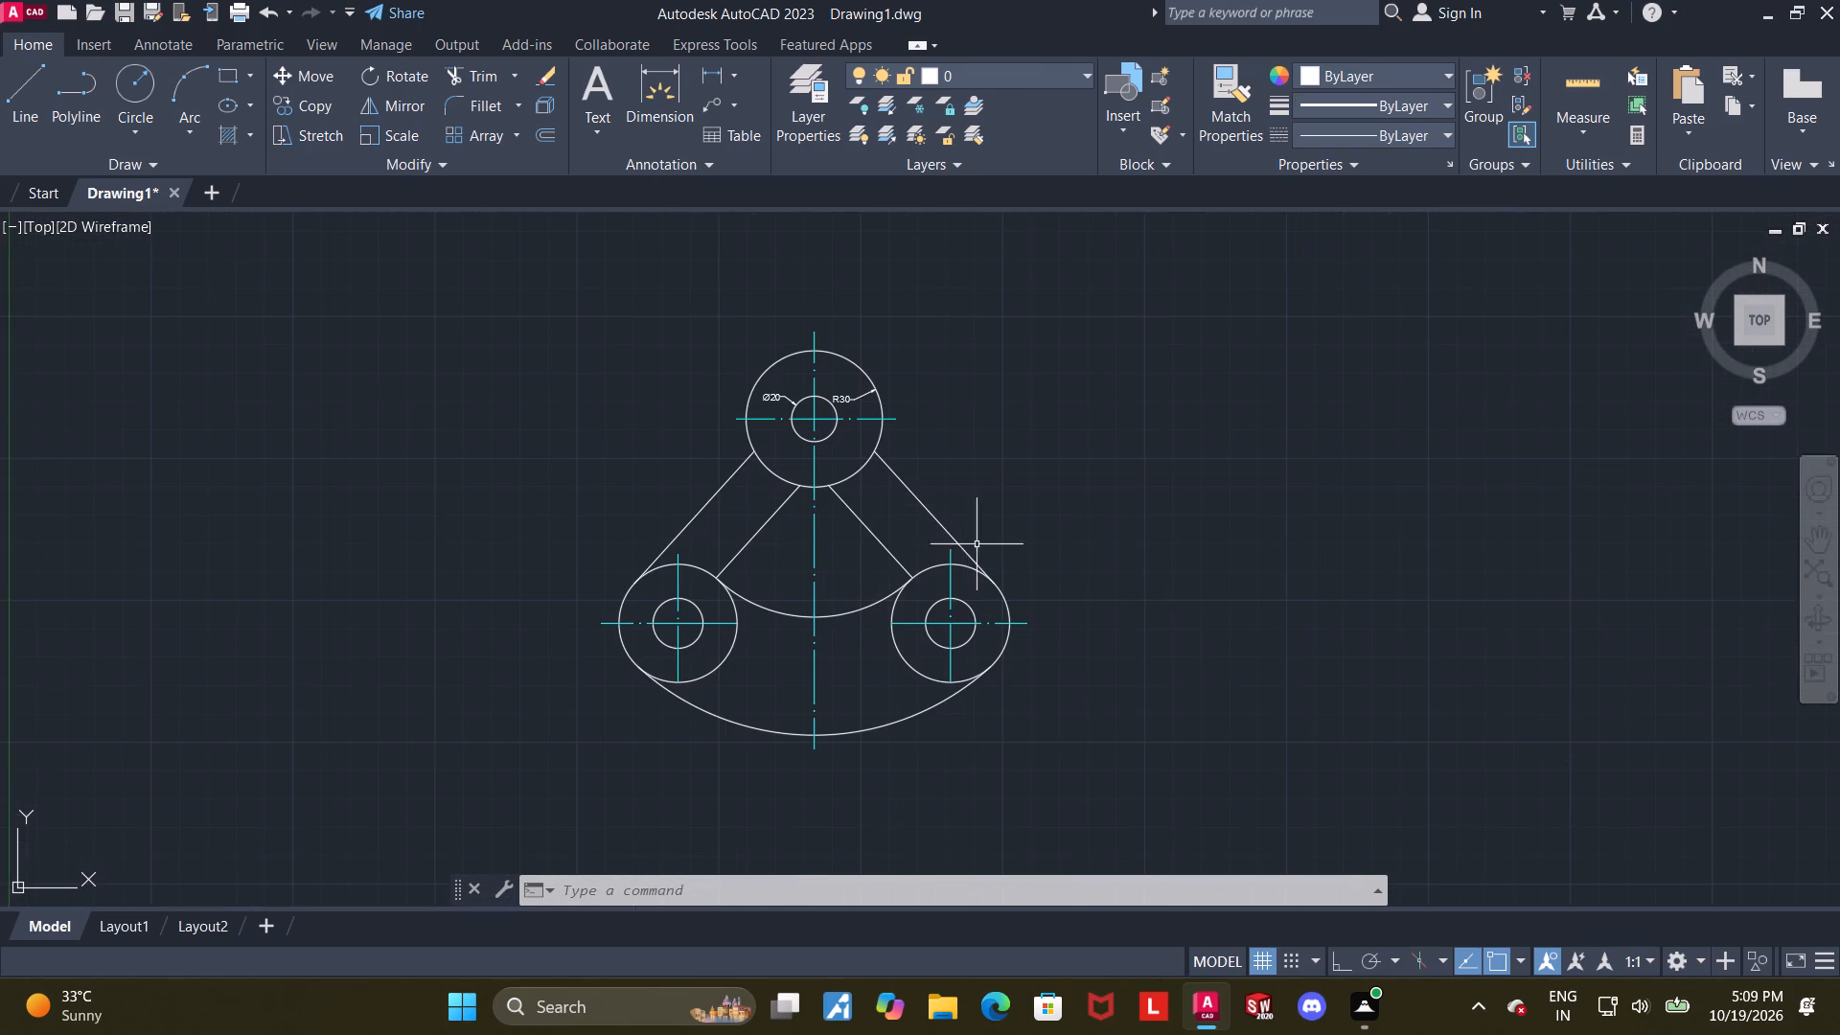
middle_drag(980, 544, 965, 550)
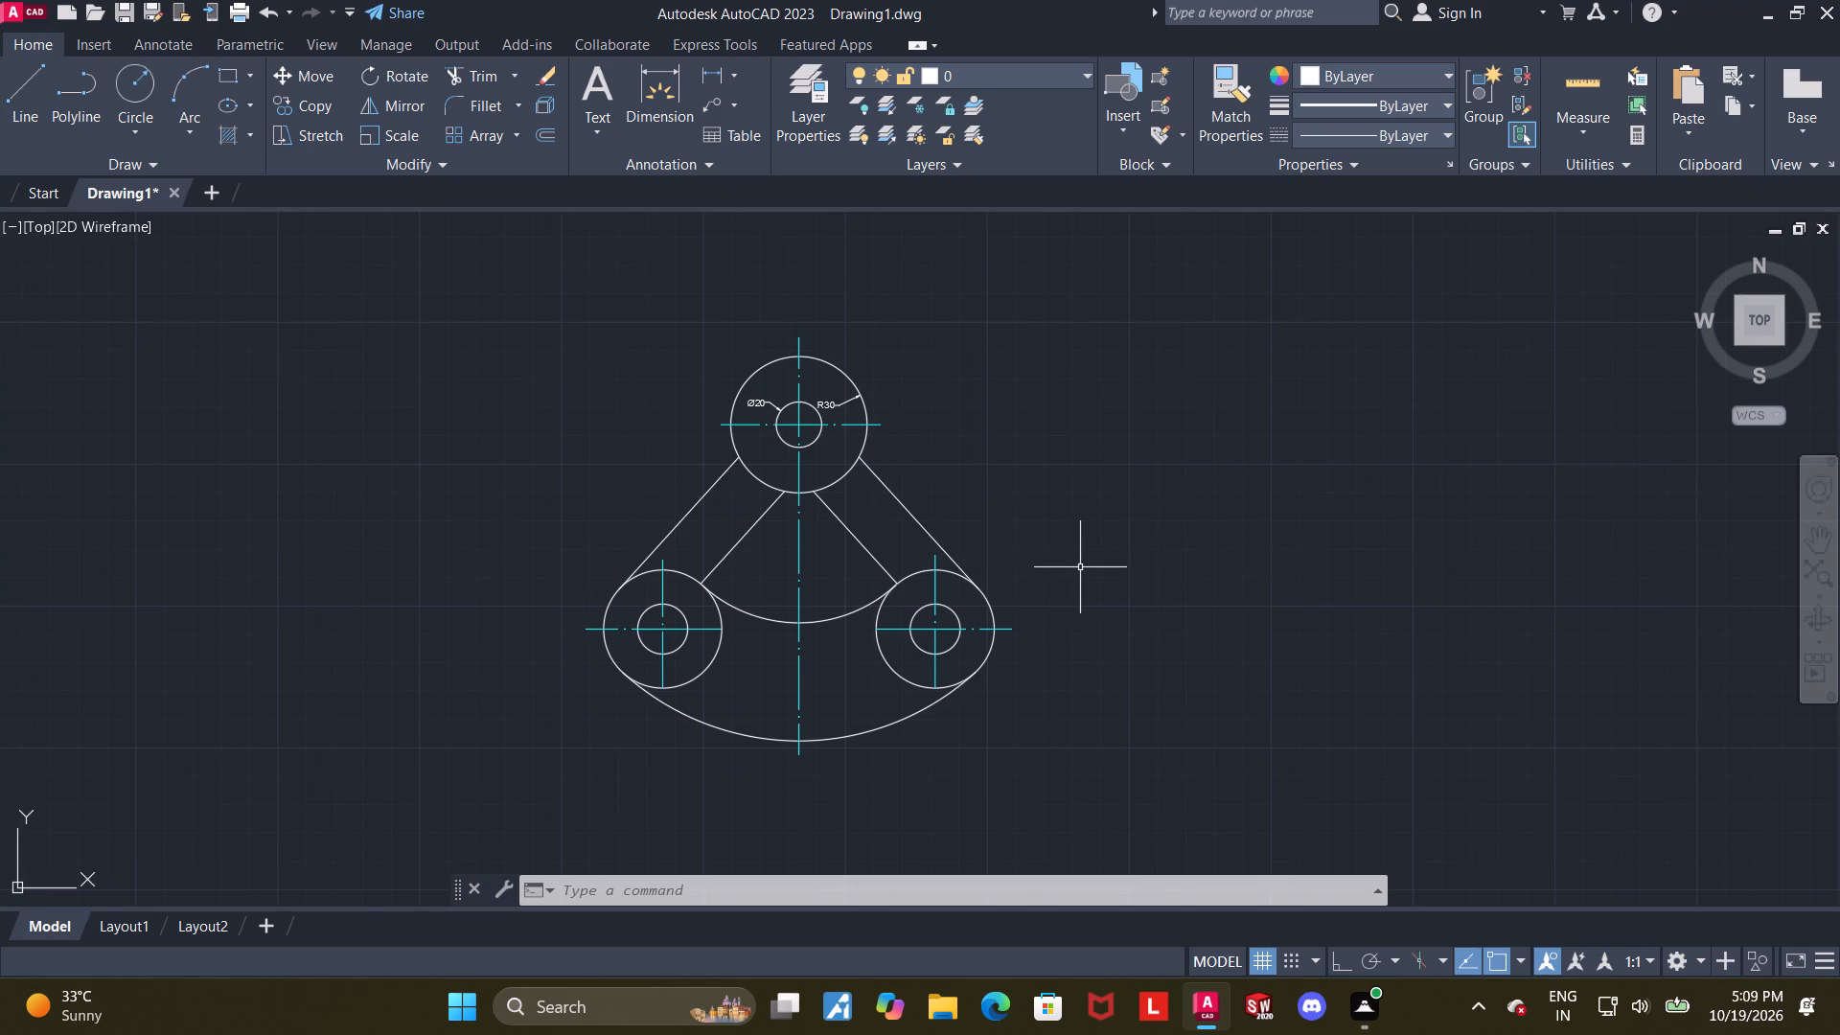
scroll(866, 553, up, 2)
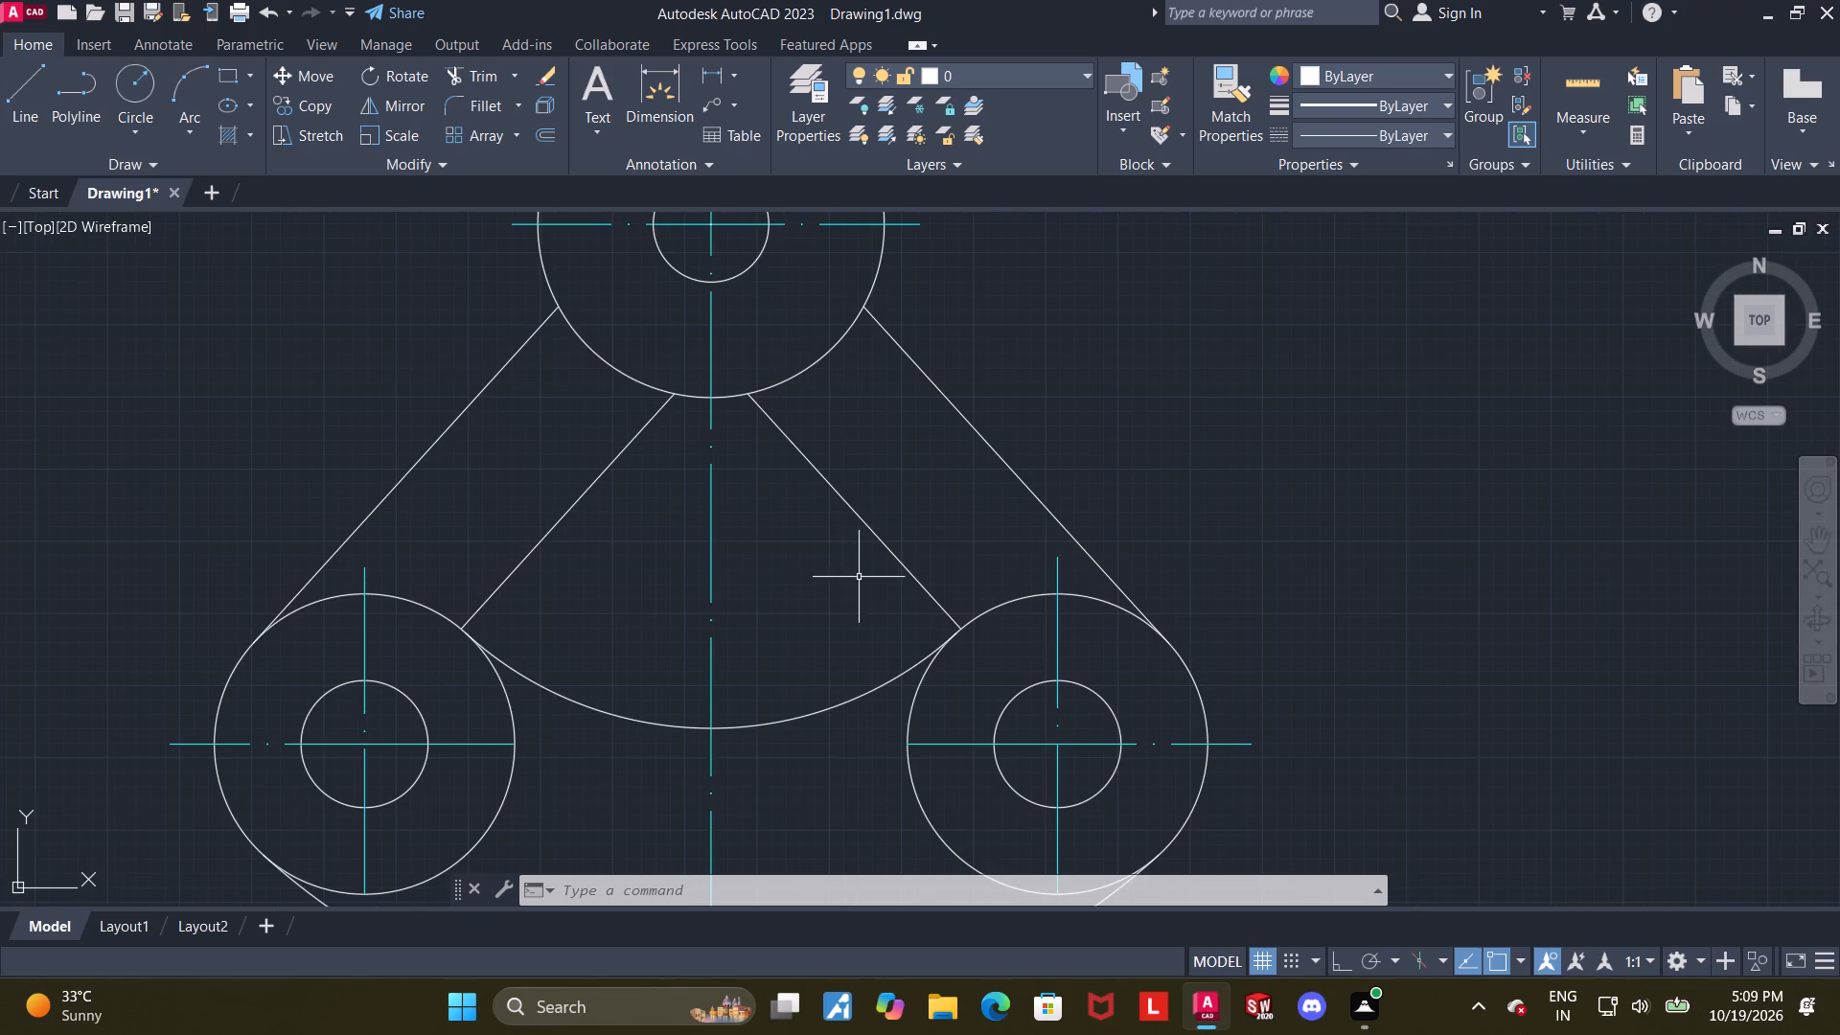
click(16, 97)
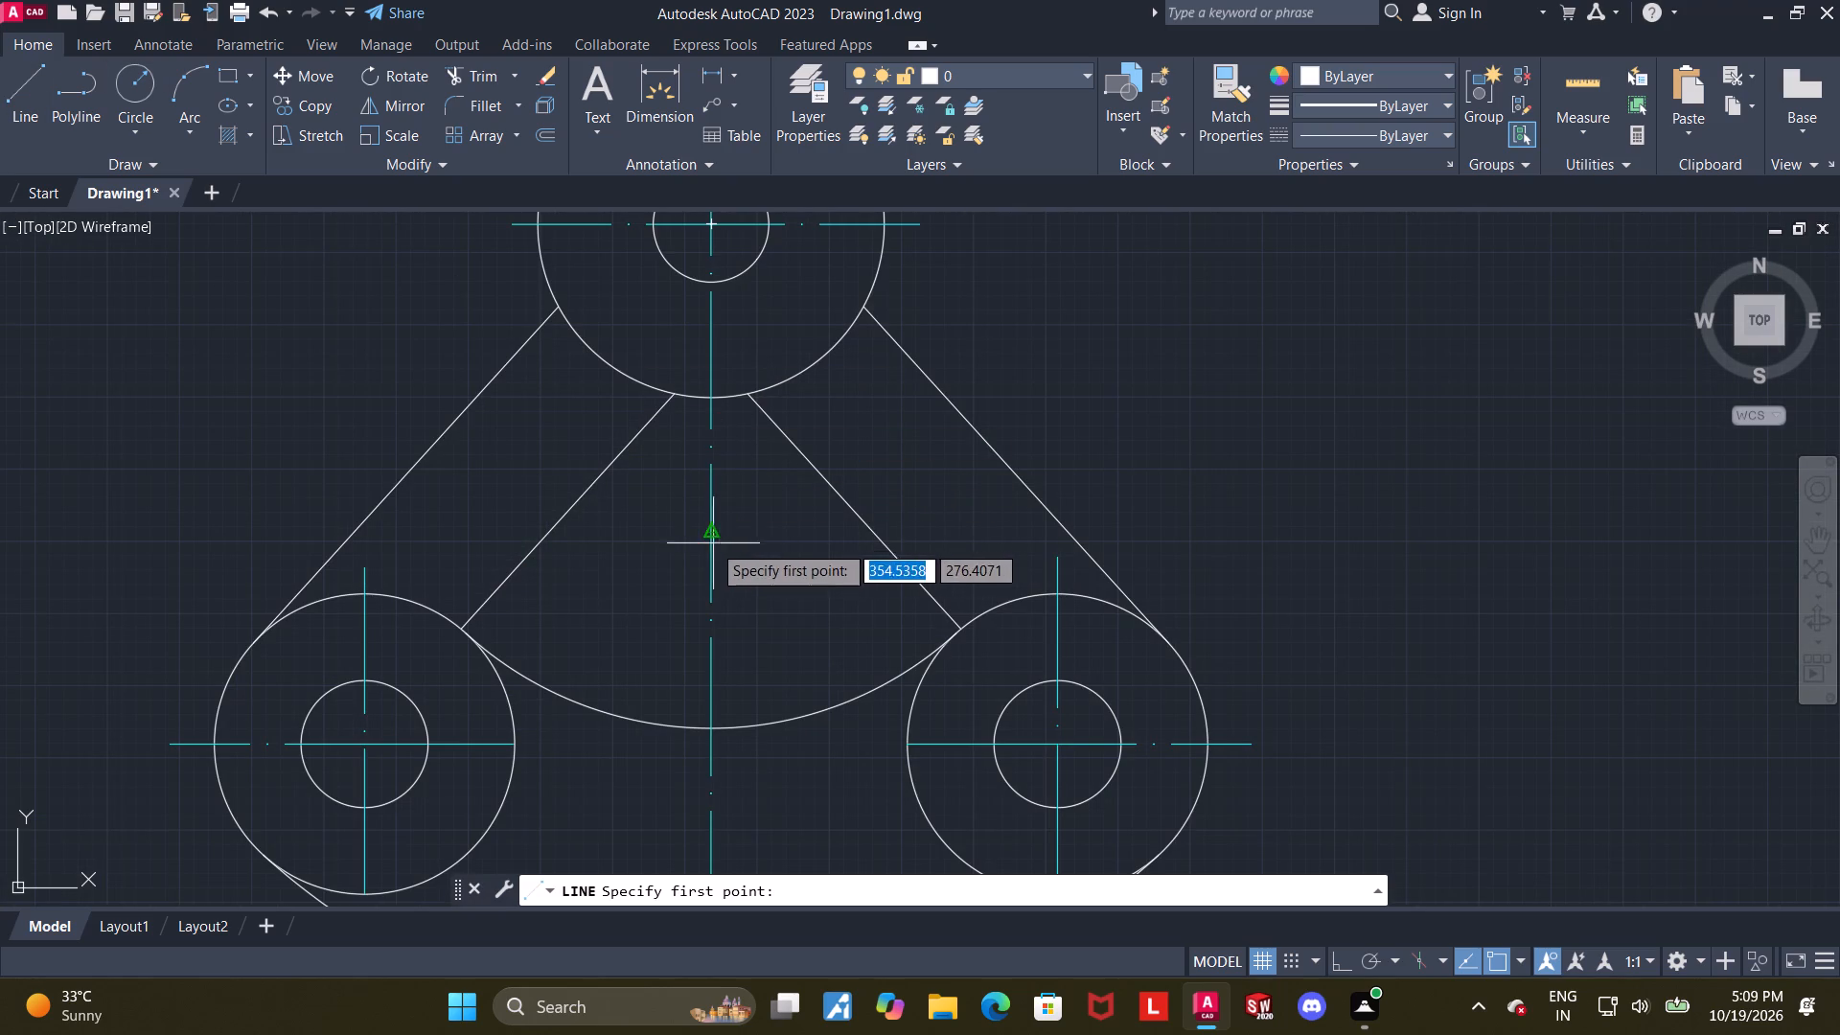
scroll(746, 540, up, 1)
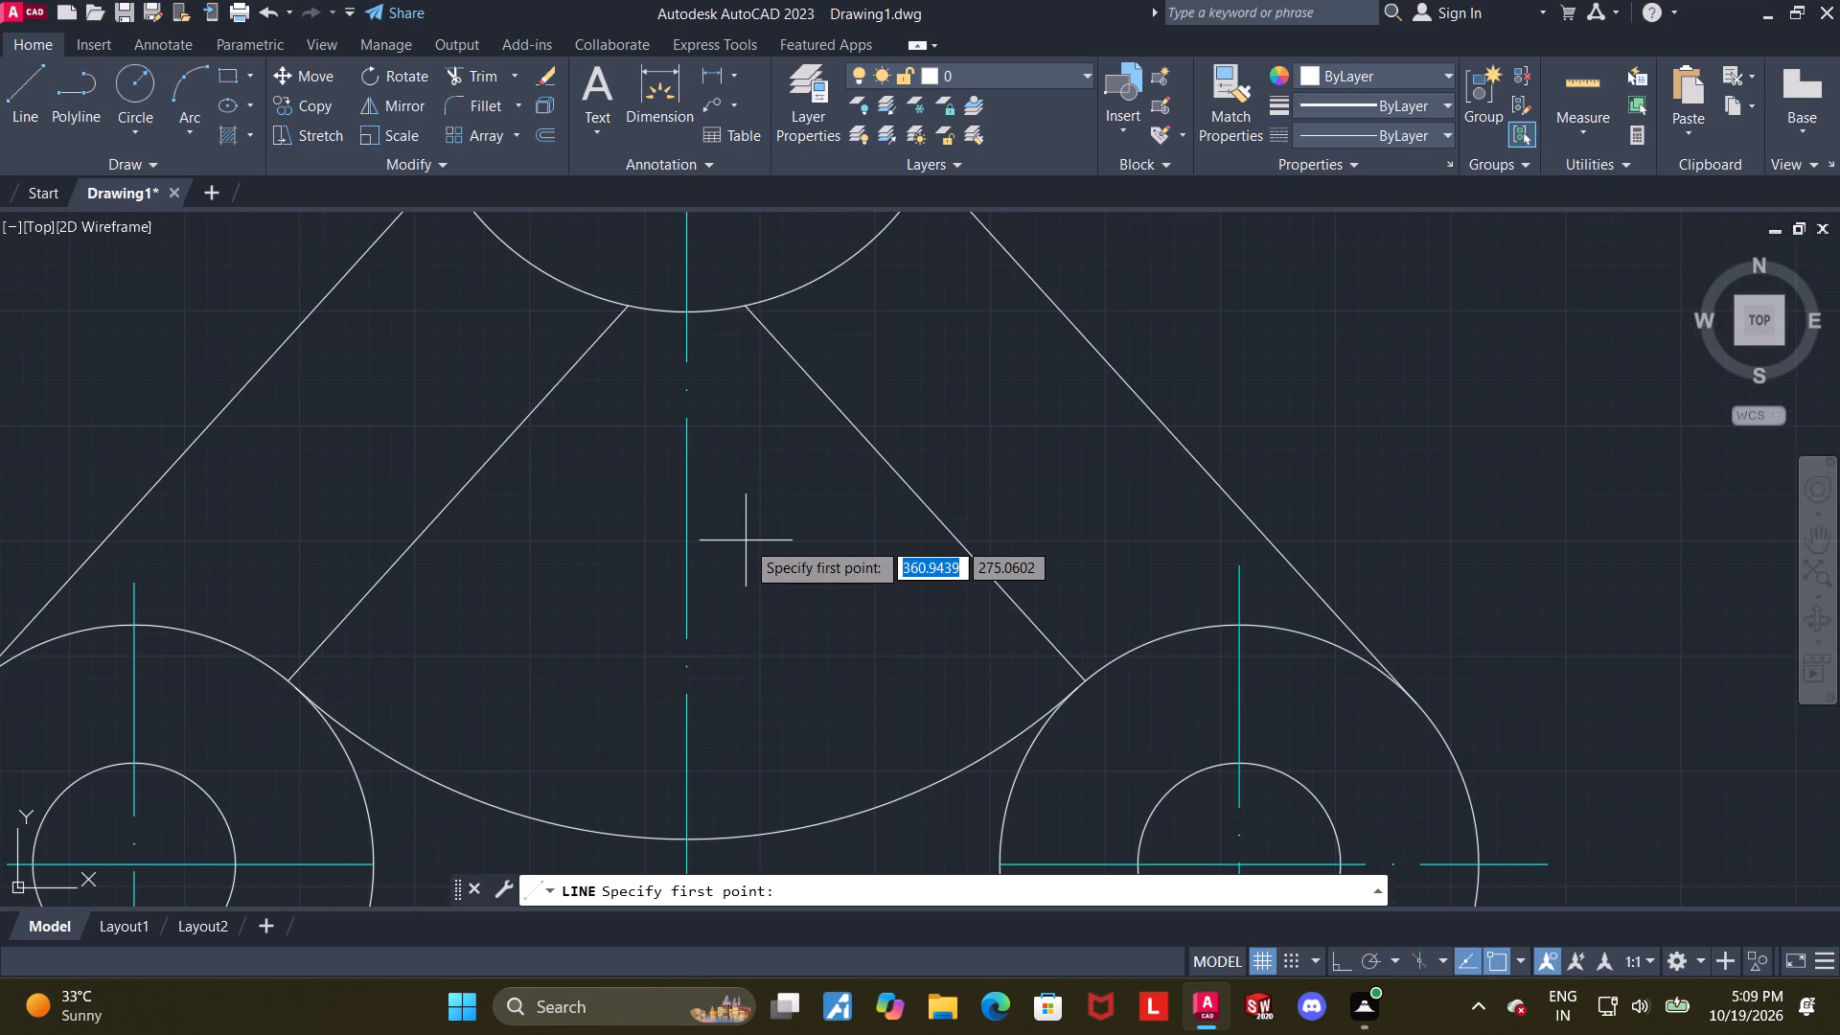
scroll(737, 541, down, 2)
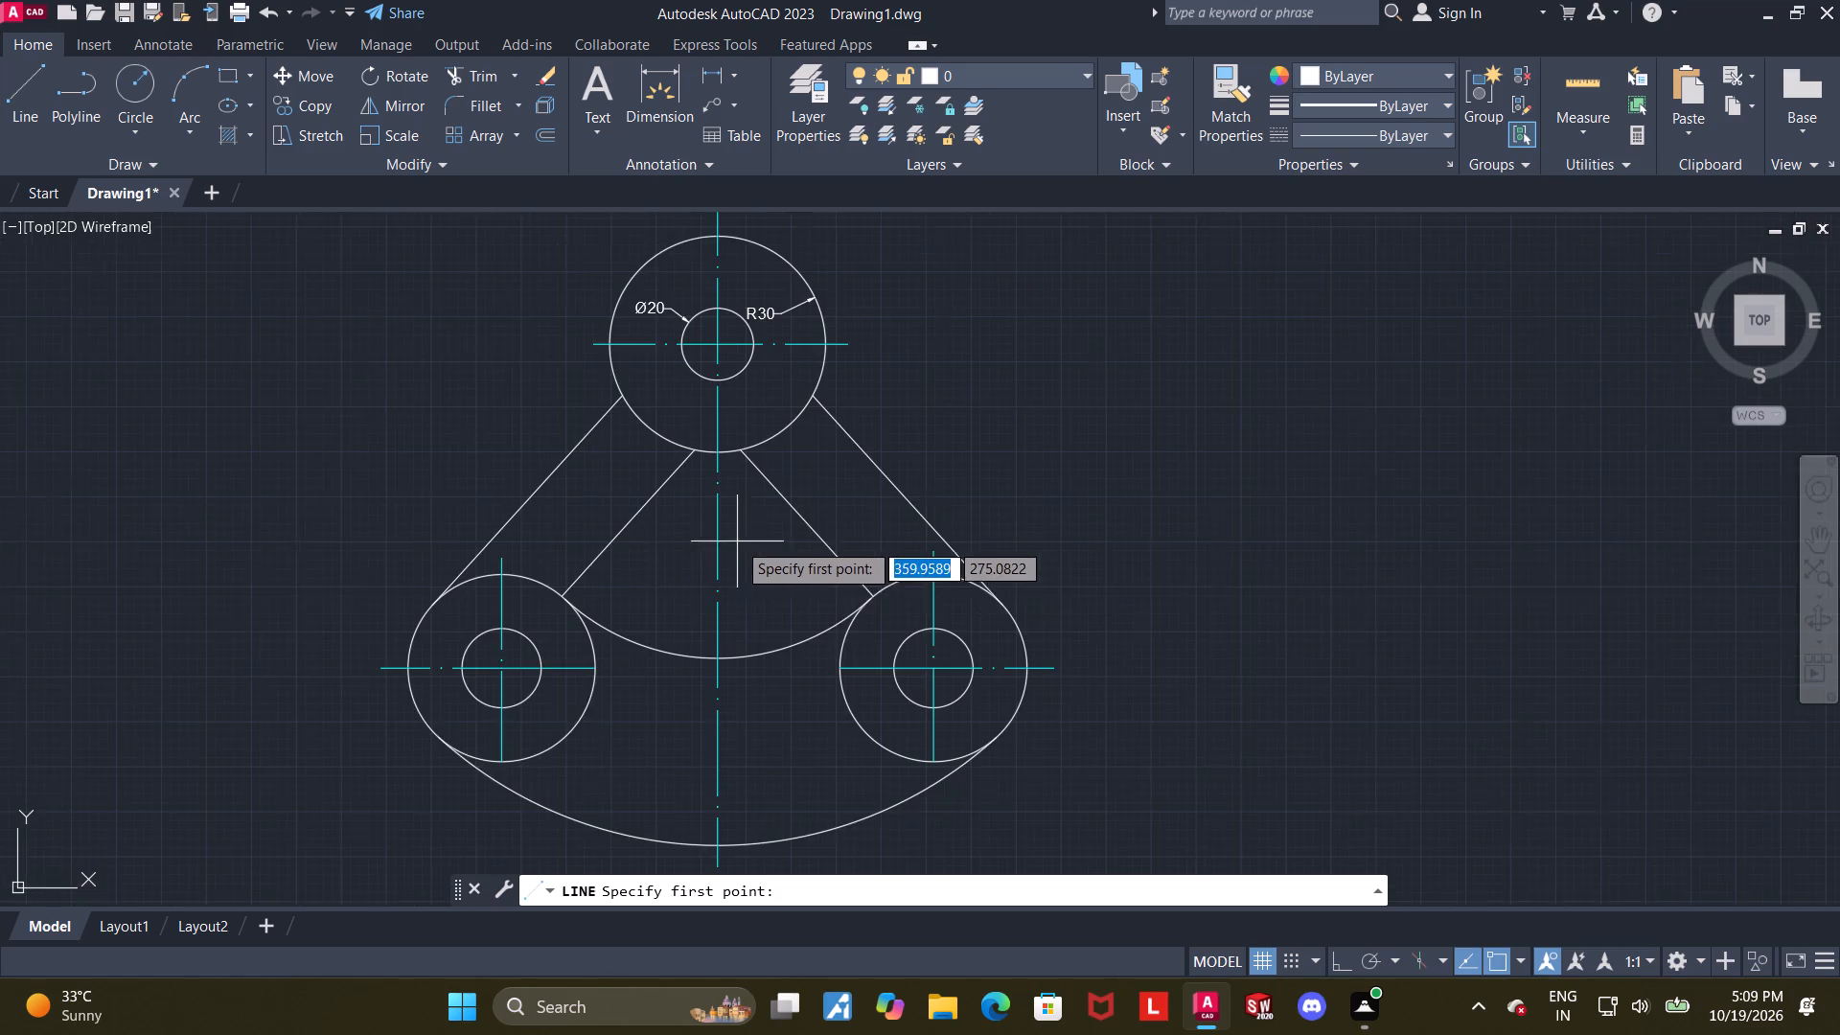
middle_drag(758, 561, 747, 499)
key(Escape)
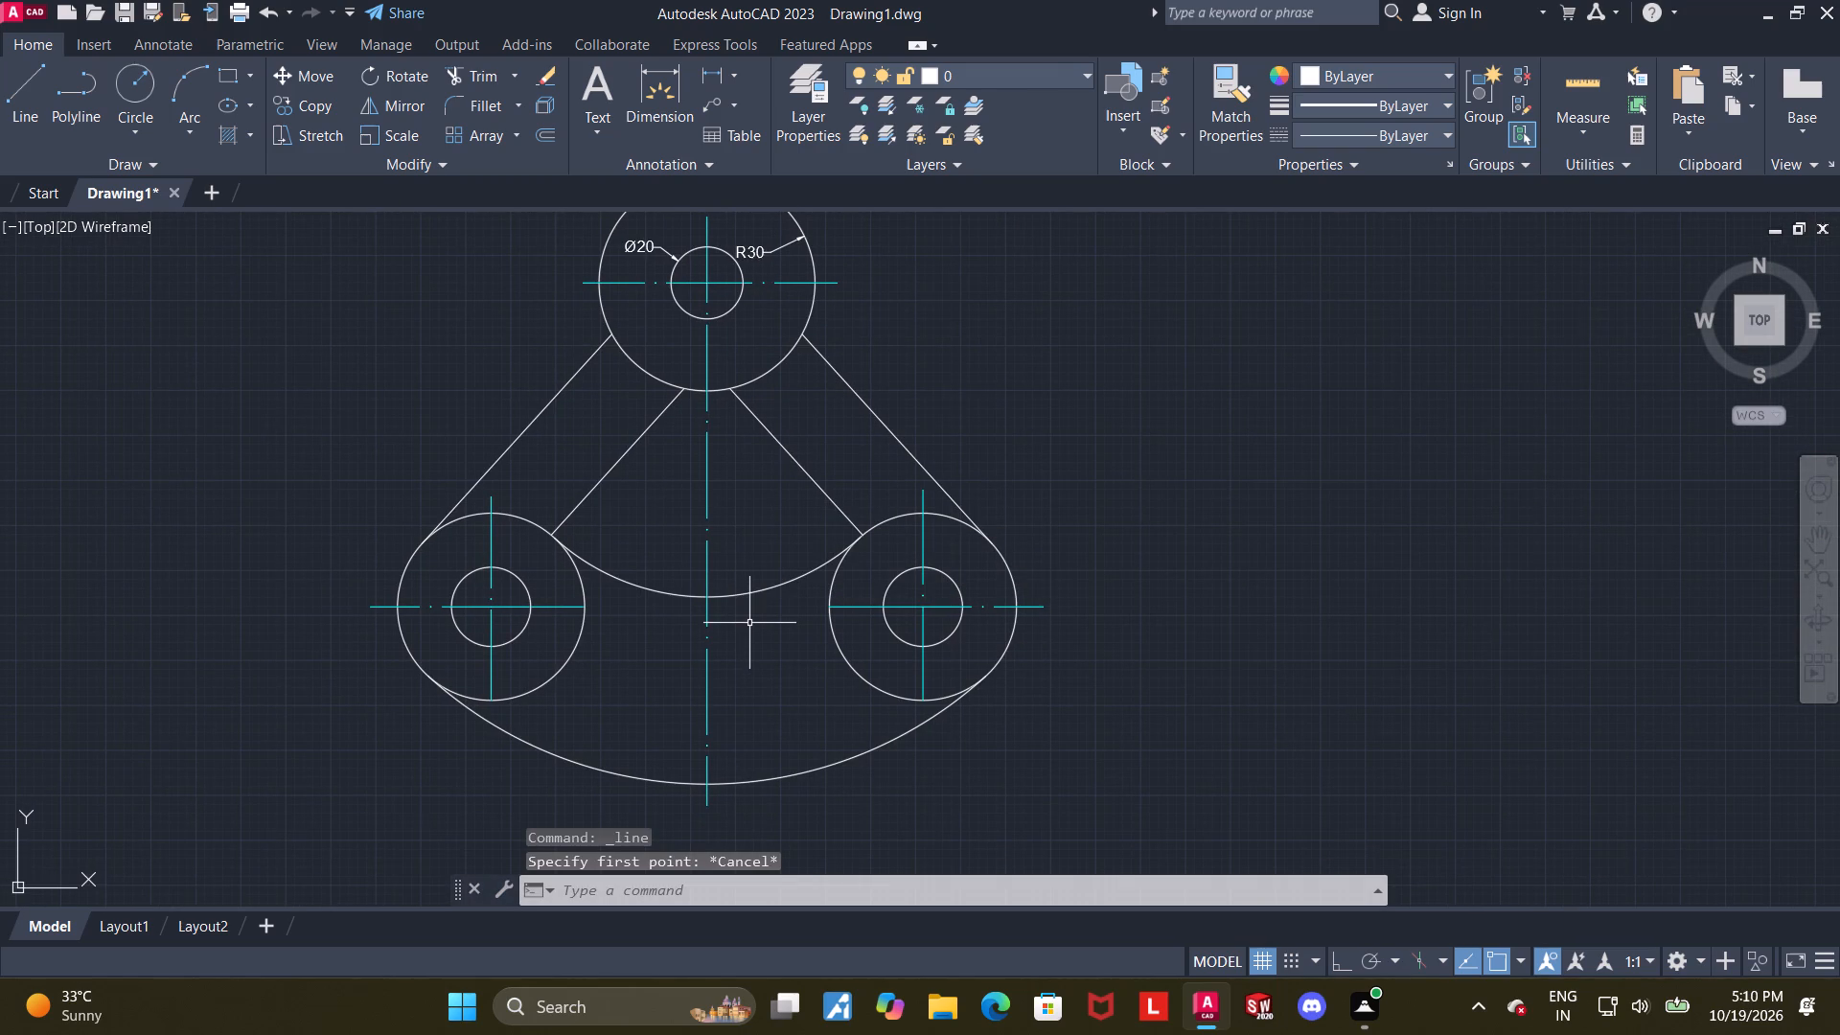
Examine the end, middle and centre points of the inner arc and the bottom arc joining the lower circles.
click(738, 591)
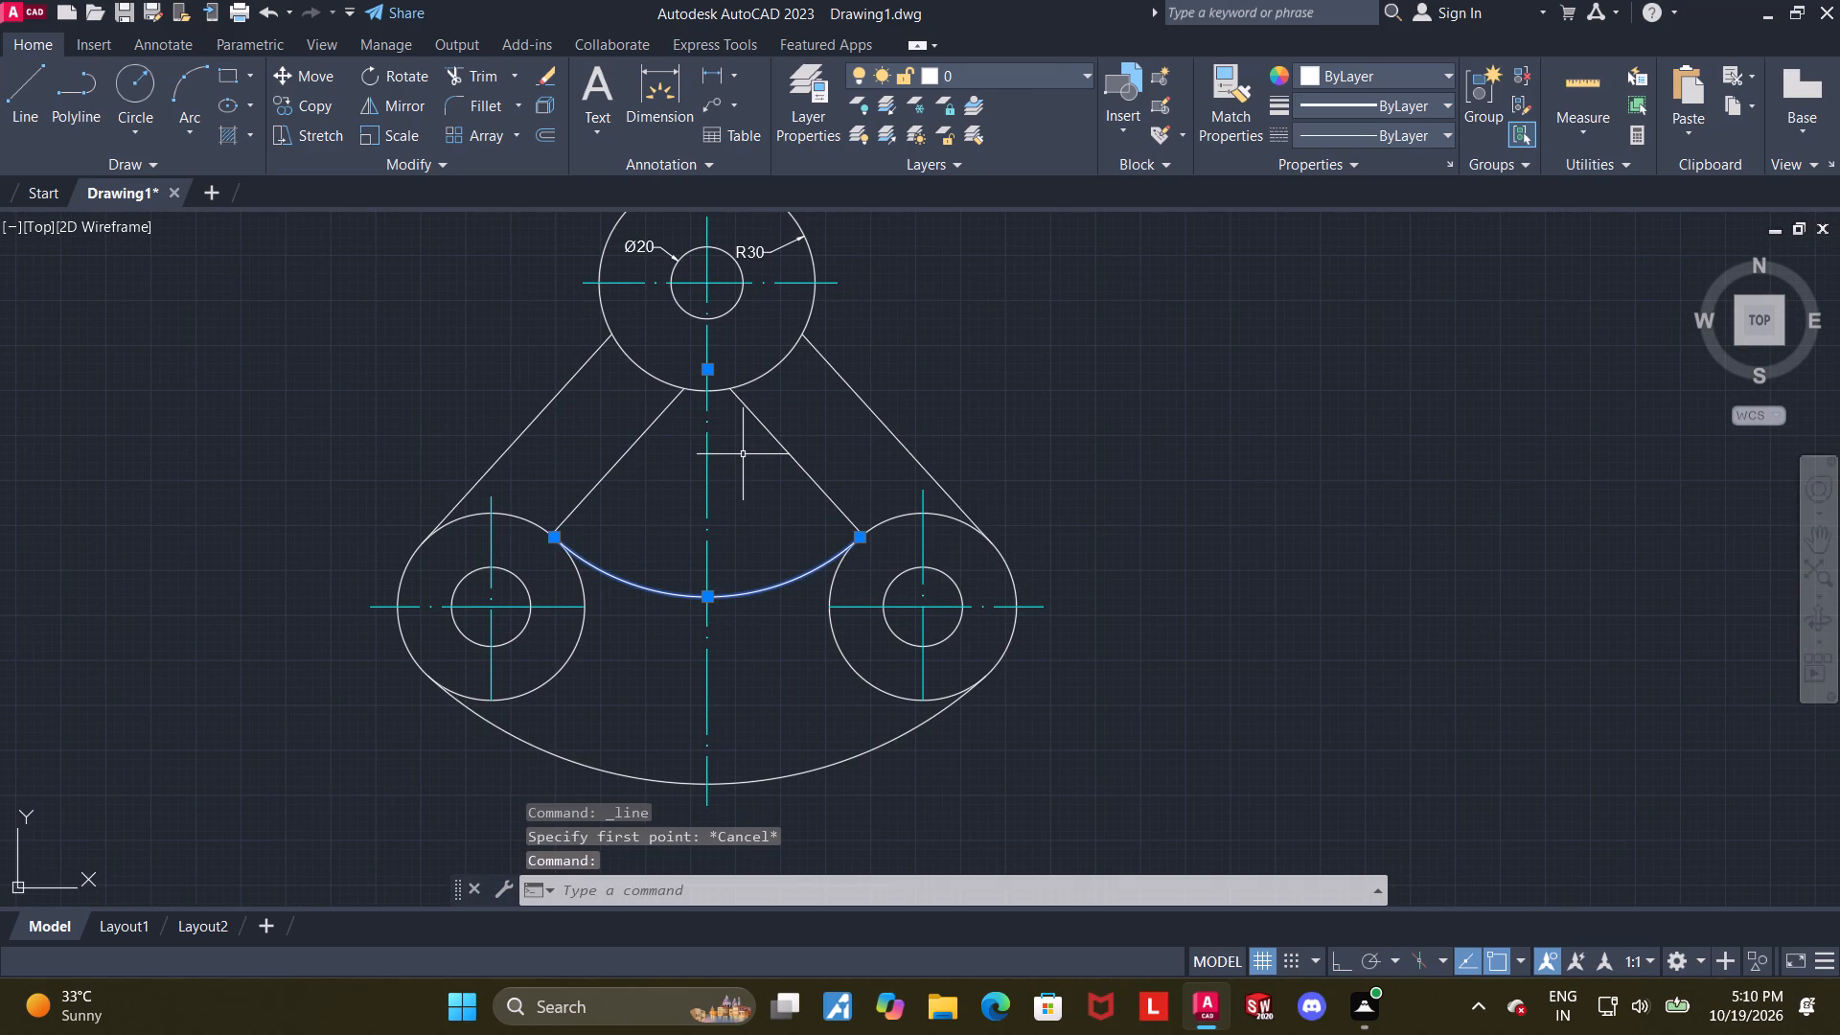
scroll(743, 455, down, 1)
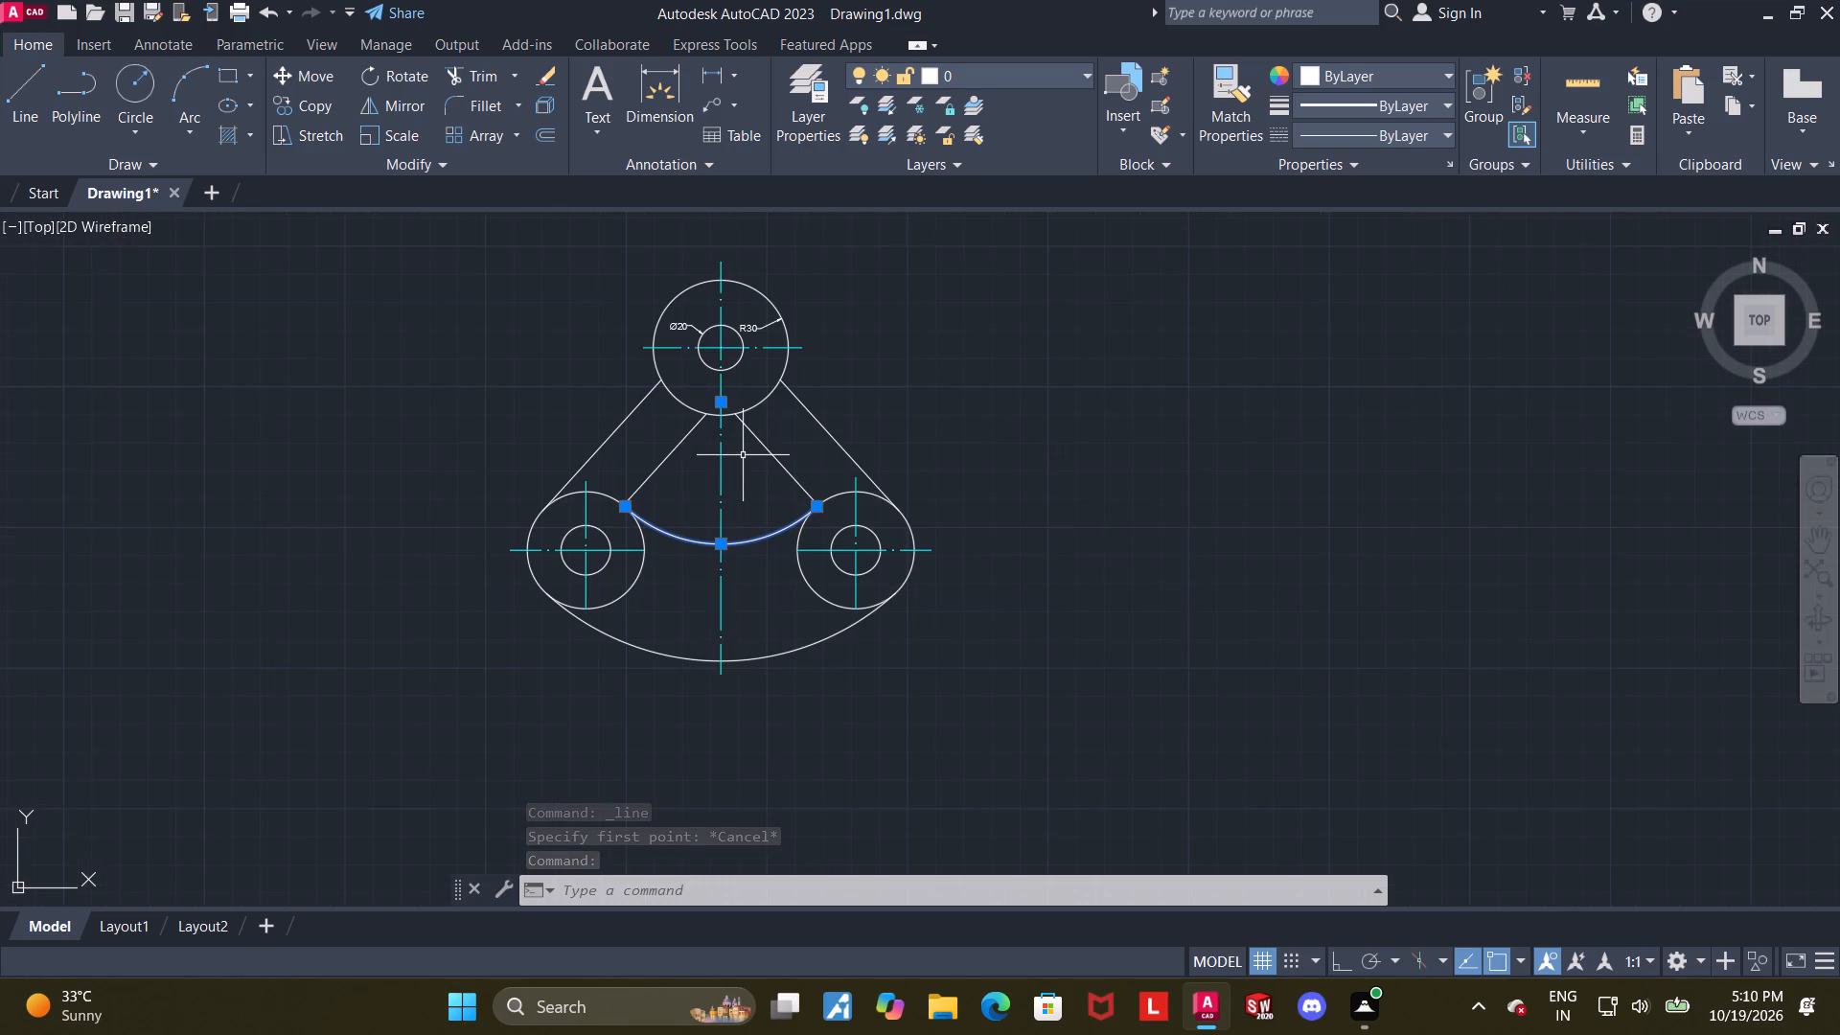
middle_drag(743, 455, 743, 400)
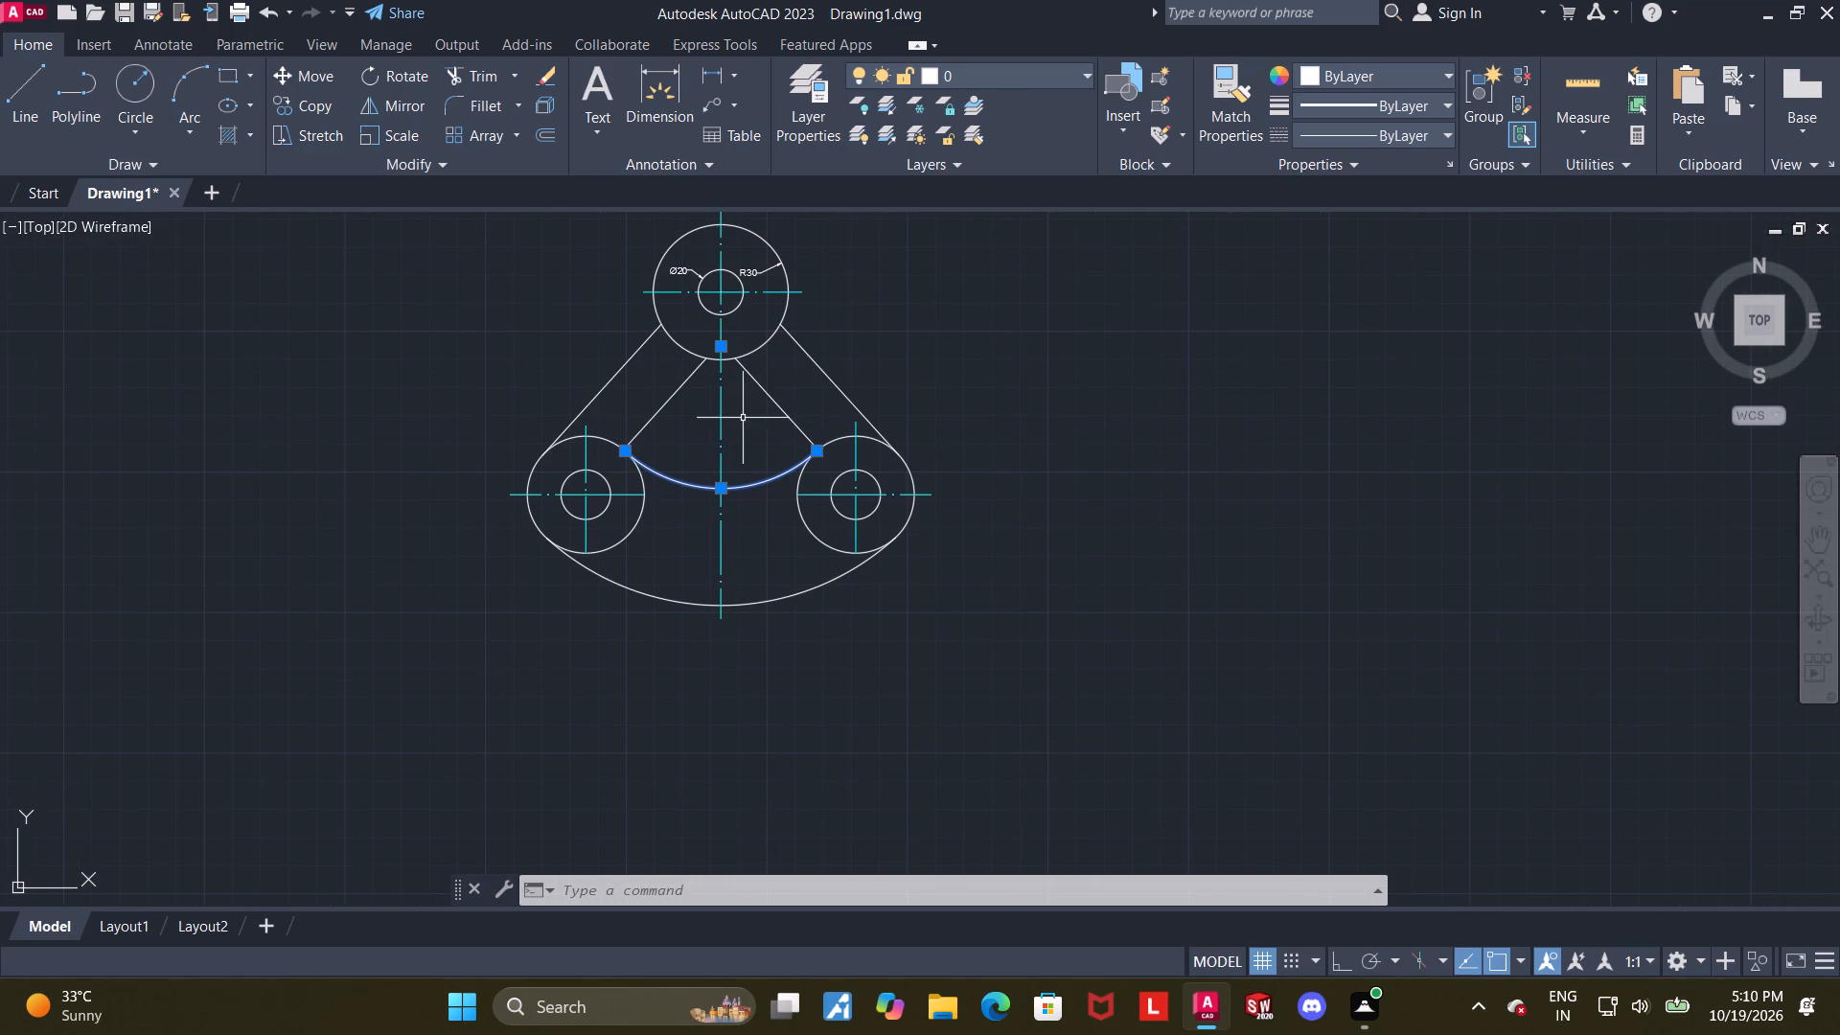
key(Escape)
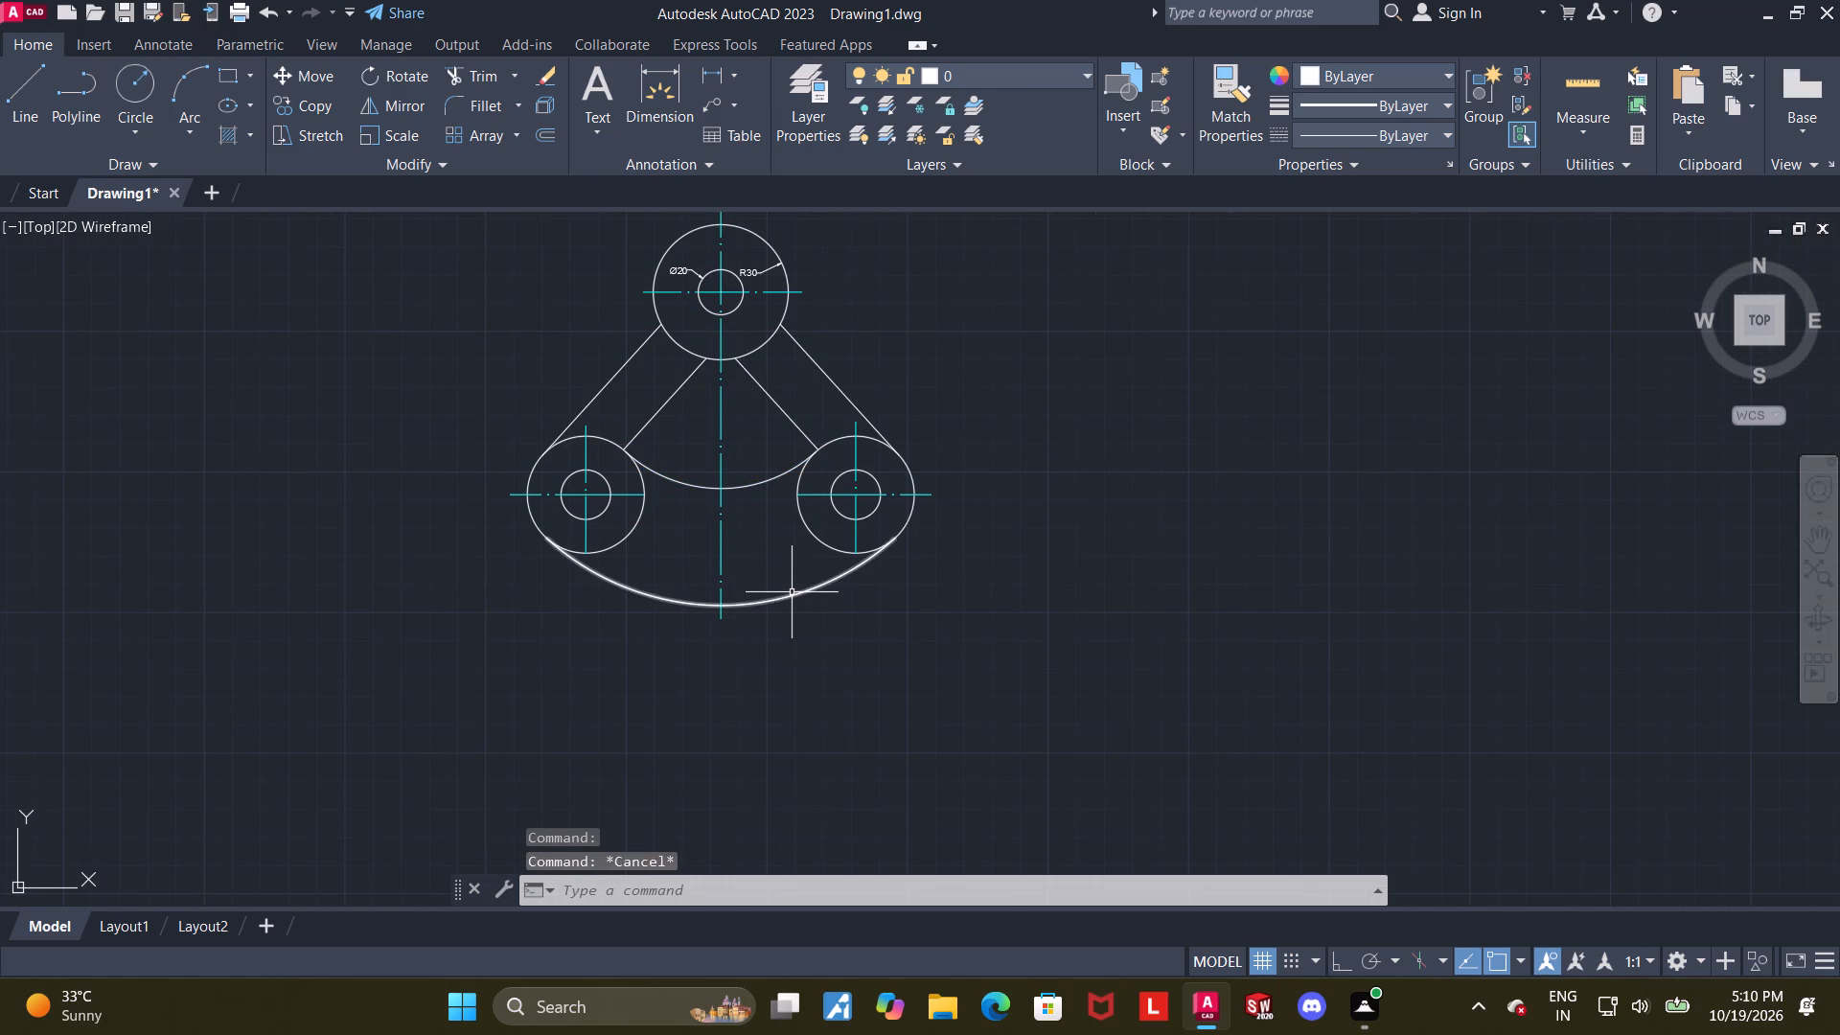
click(792, 593)
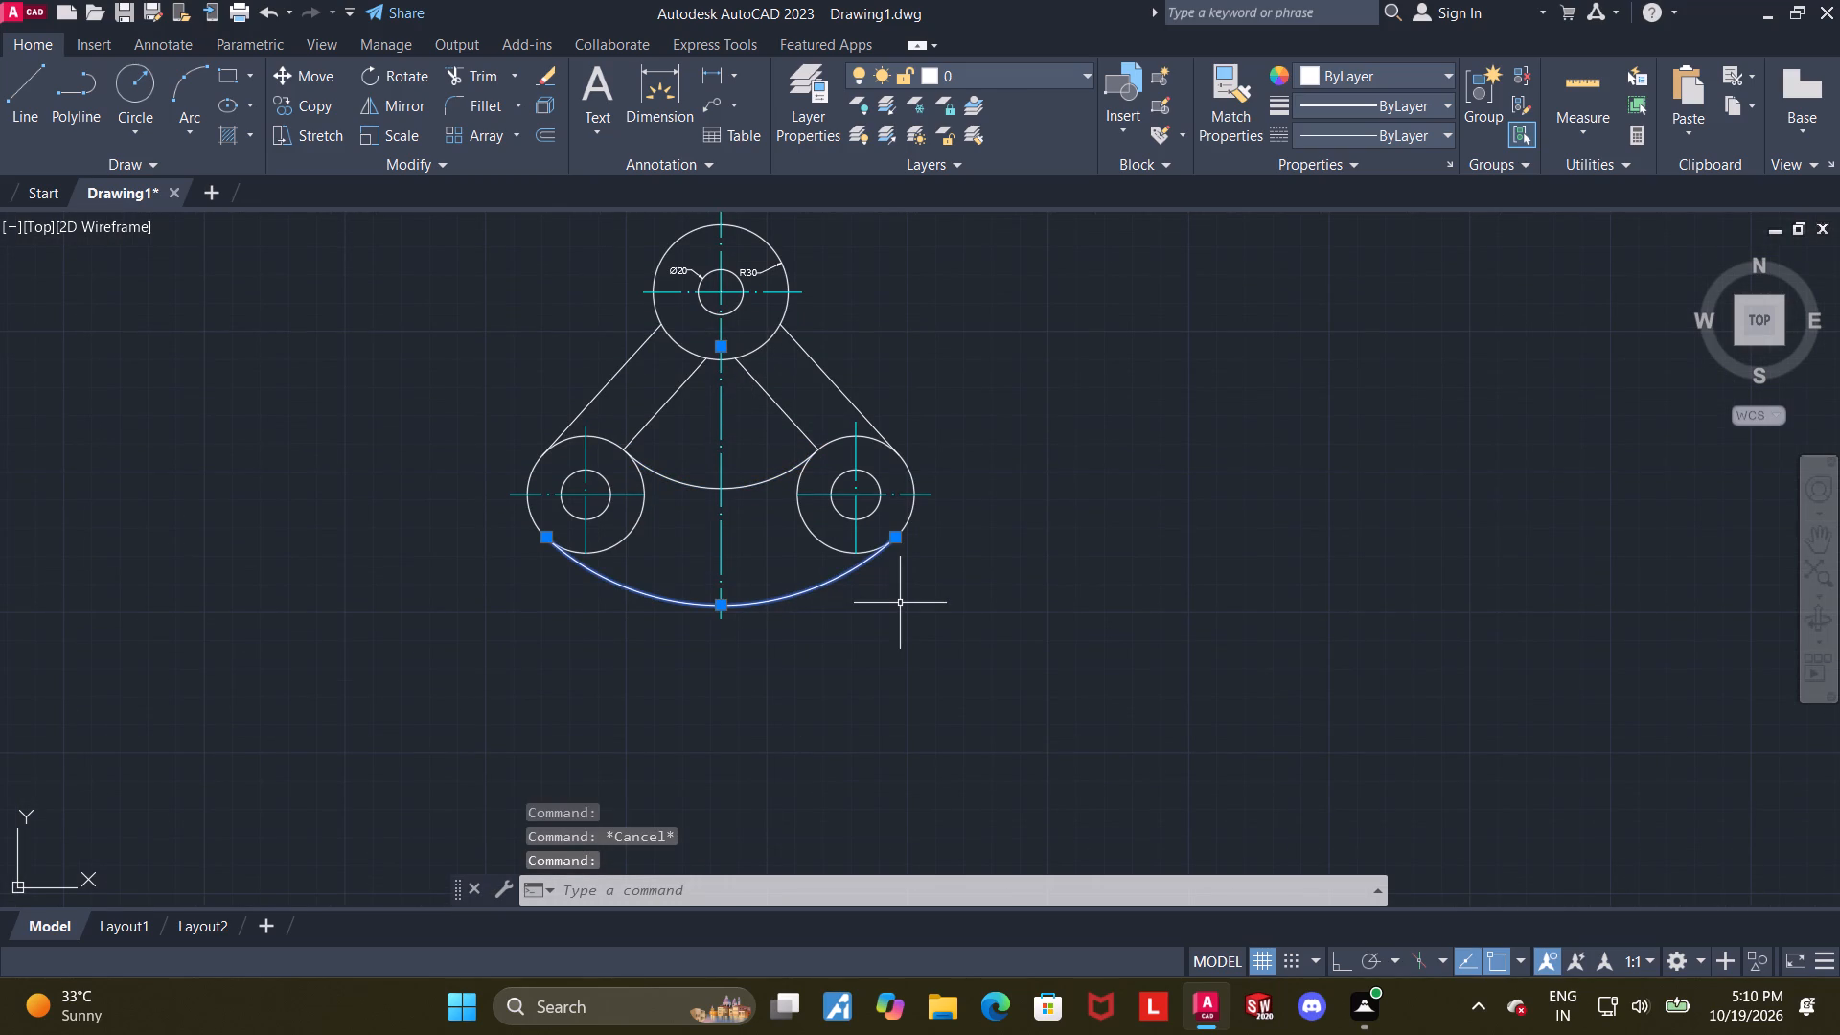
scroll(848, 545, up, 1)
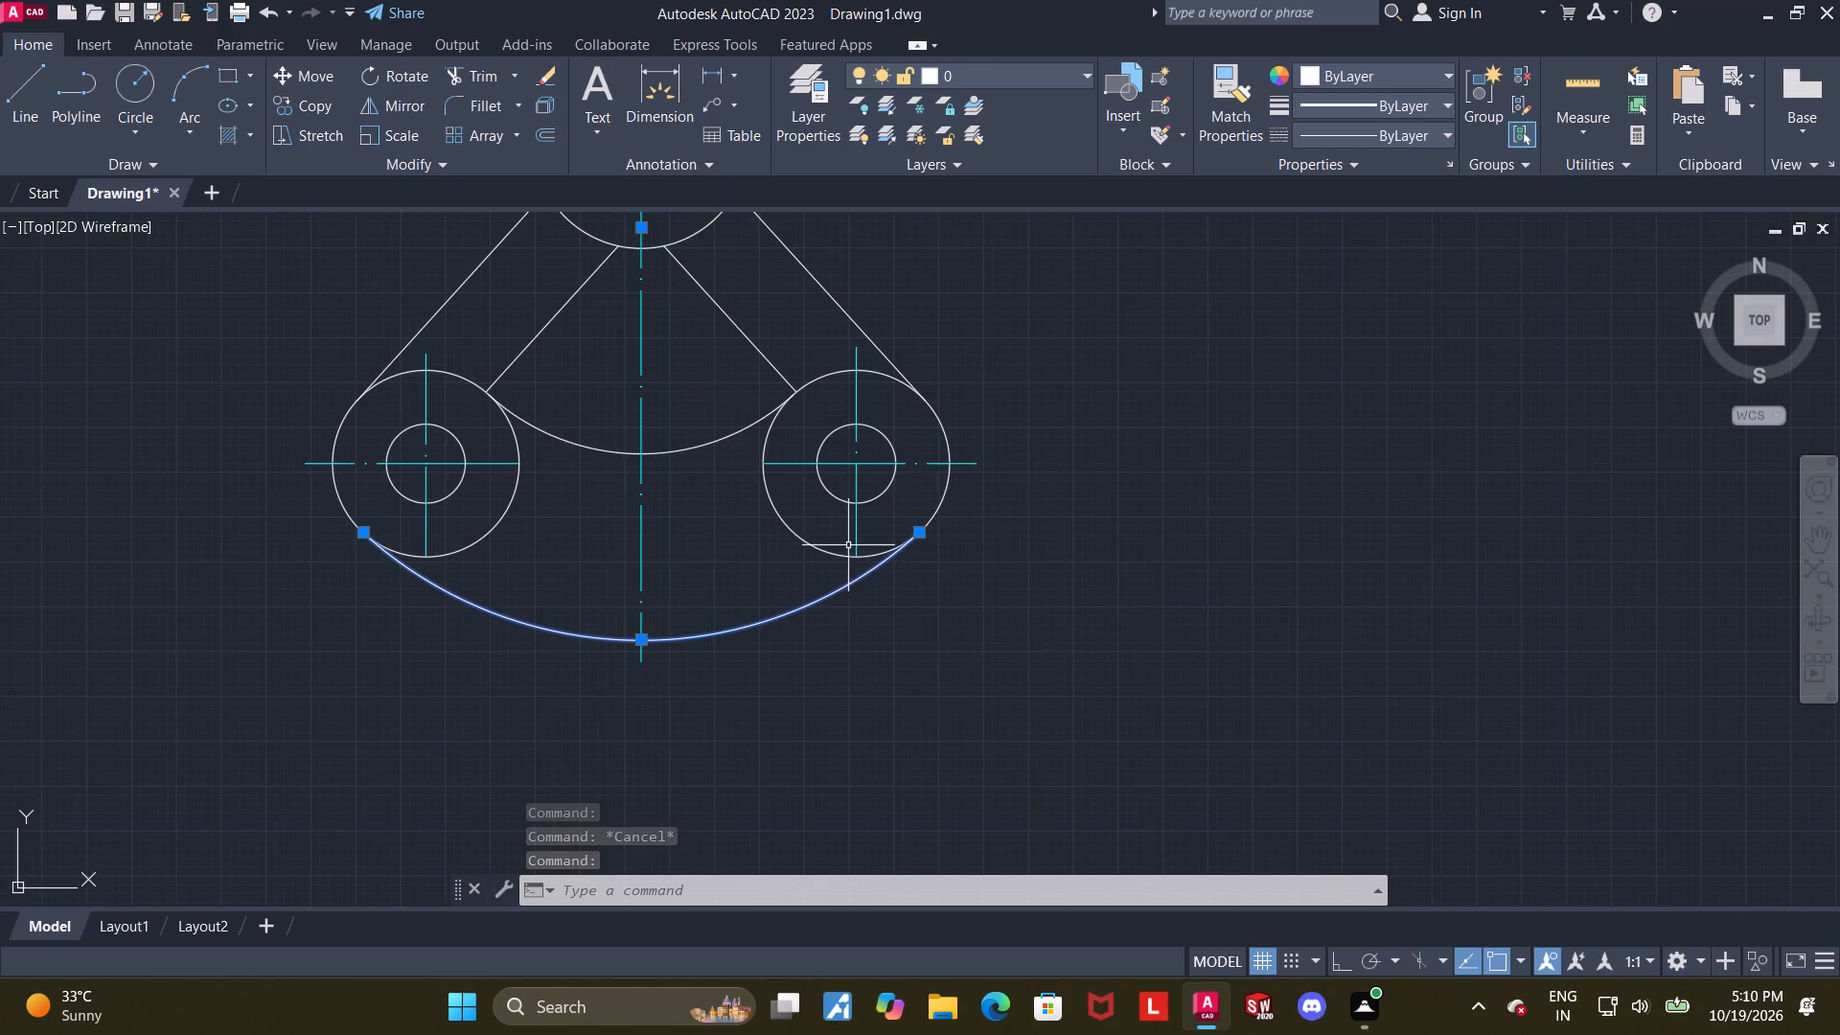
scroll(835, 517, down, 1)
scroll(825, 463, up, 1)
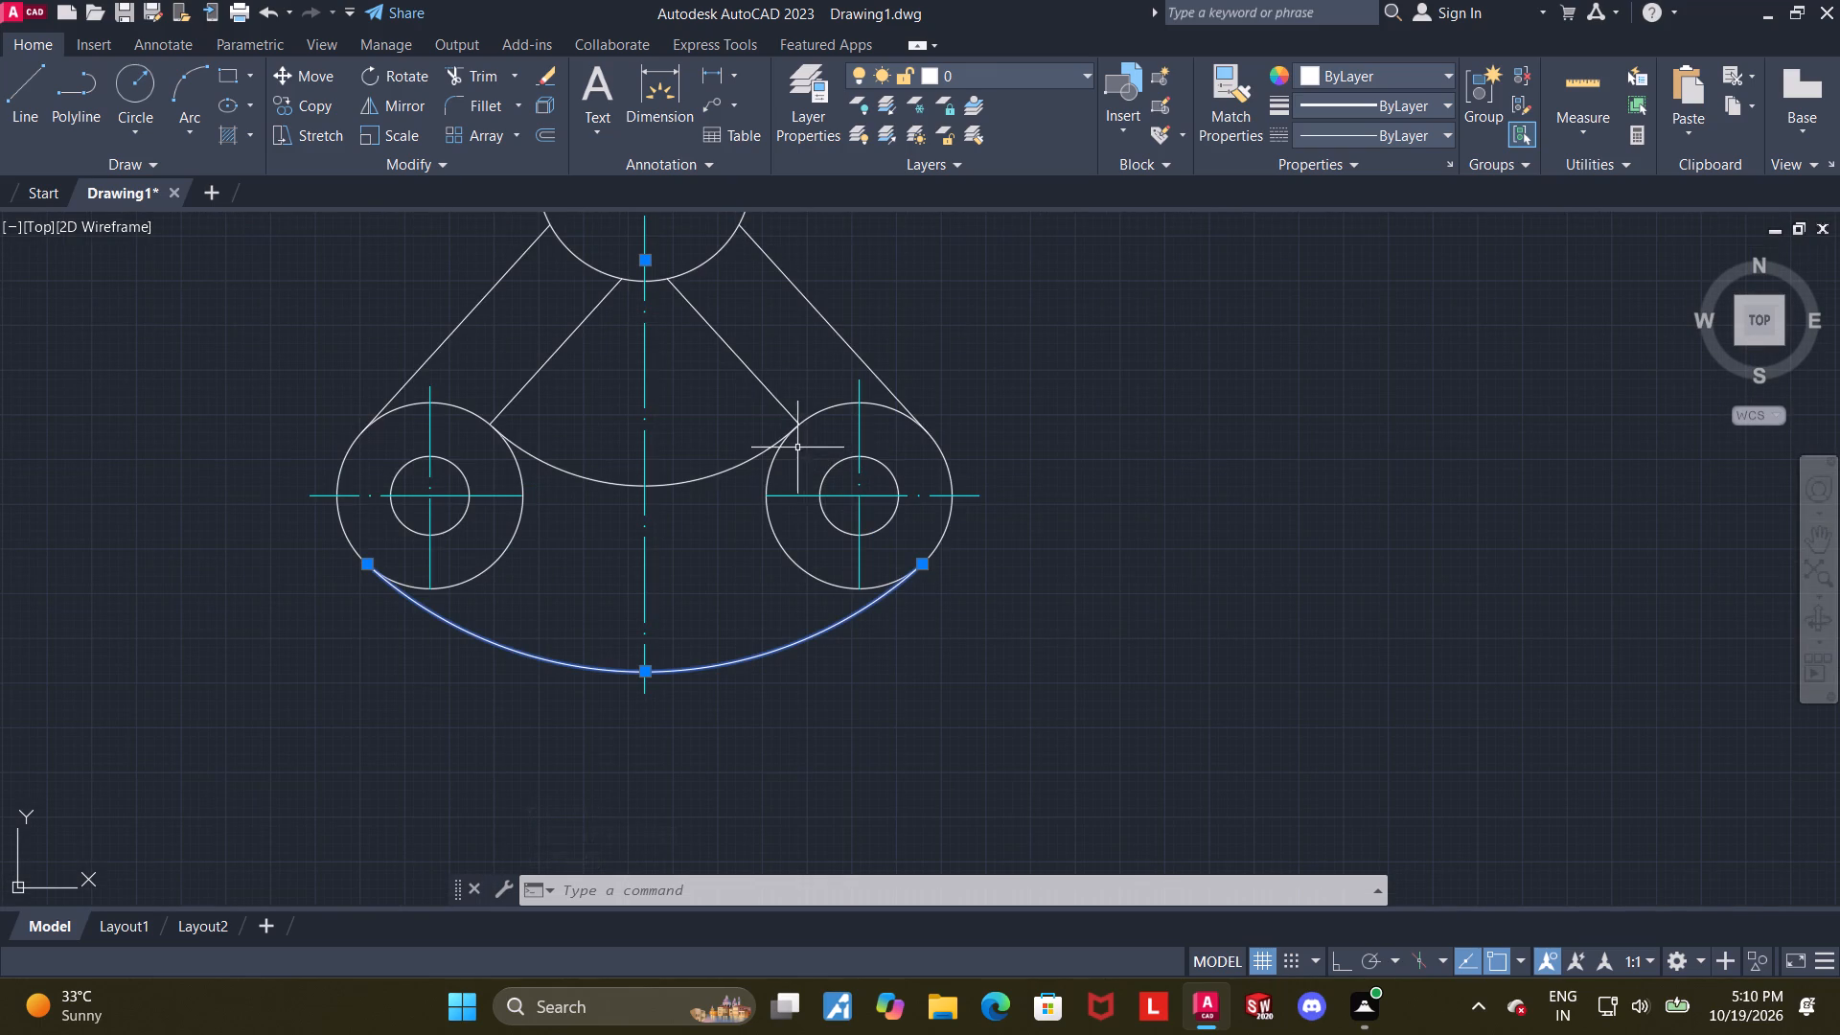
scroll(628, 360, down, 1)
middle_drag(647, 379, 683, 469)
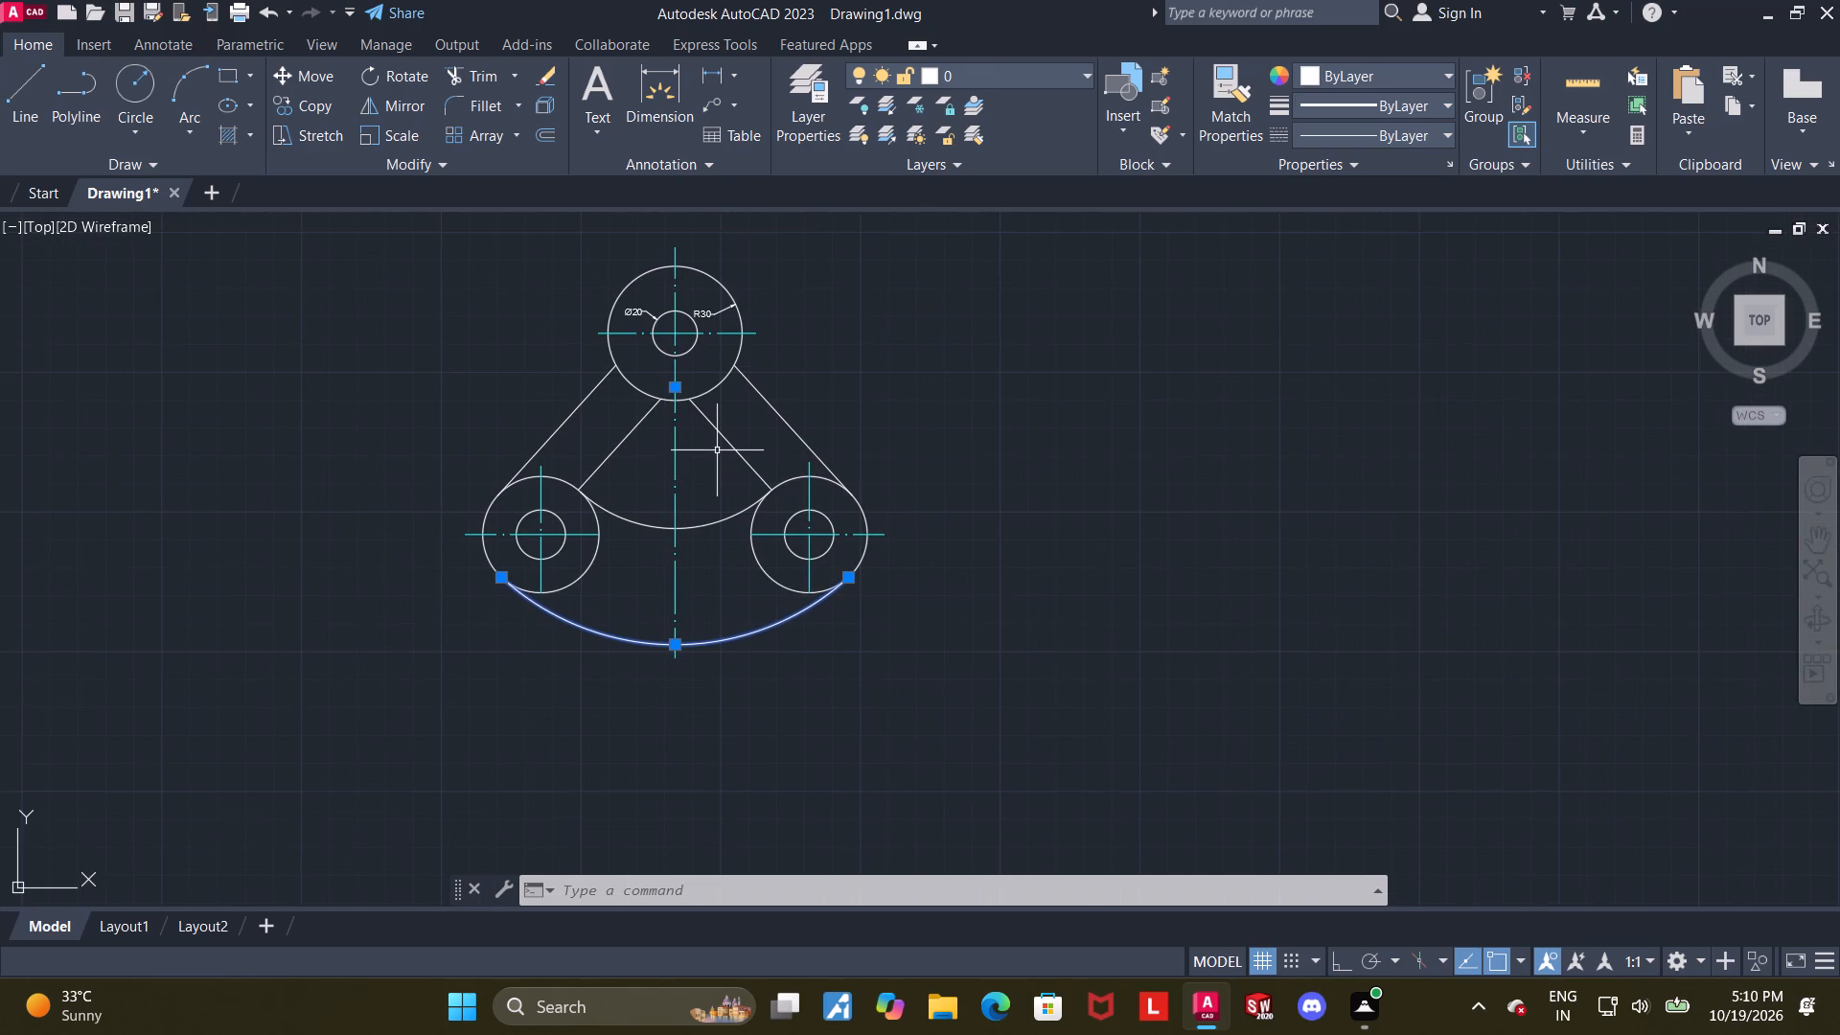
Dimension the vertical distance between the upper circles' horizontal centre line and the lower-right circles' centre line, placing it right of the part.
key(Escape)
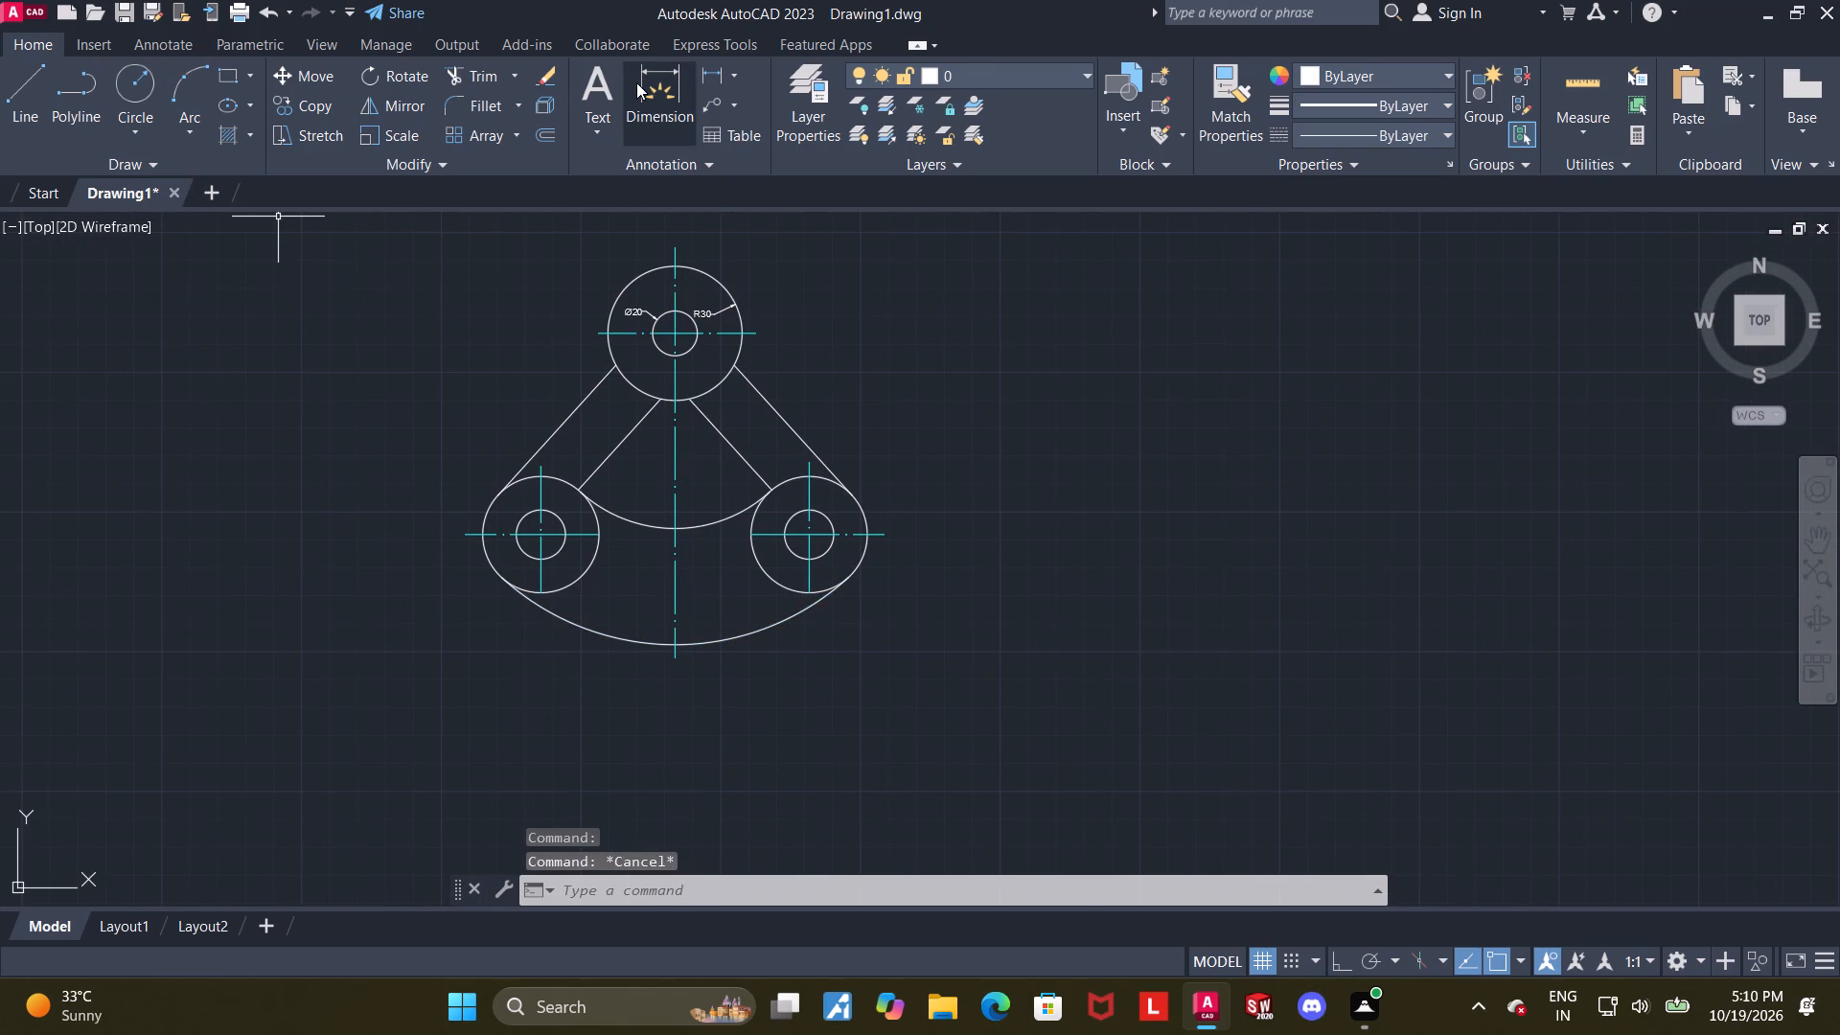
click(636, 82)
scroll(938, 358, up, 1)
click(643, 315)
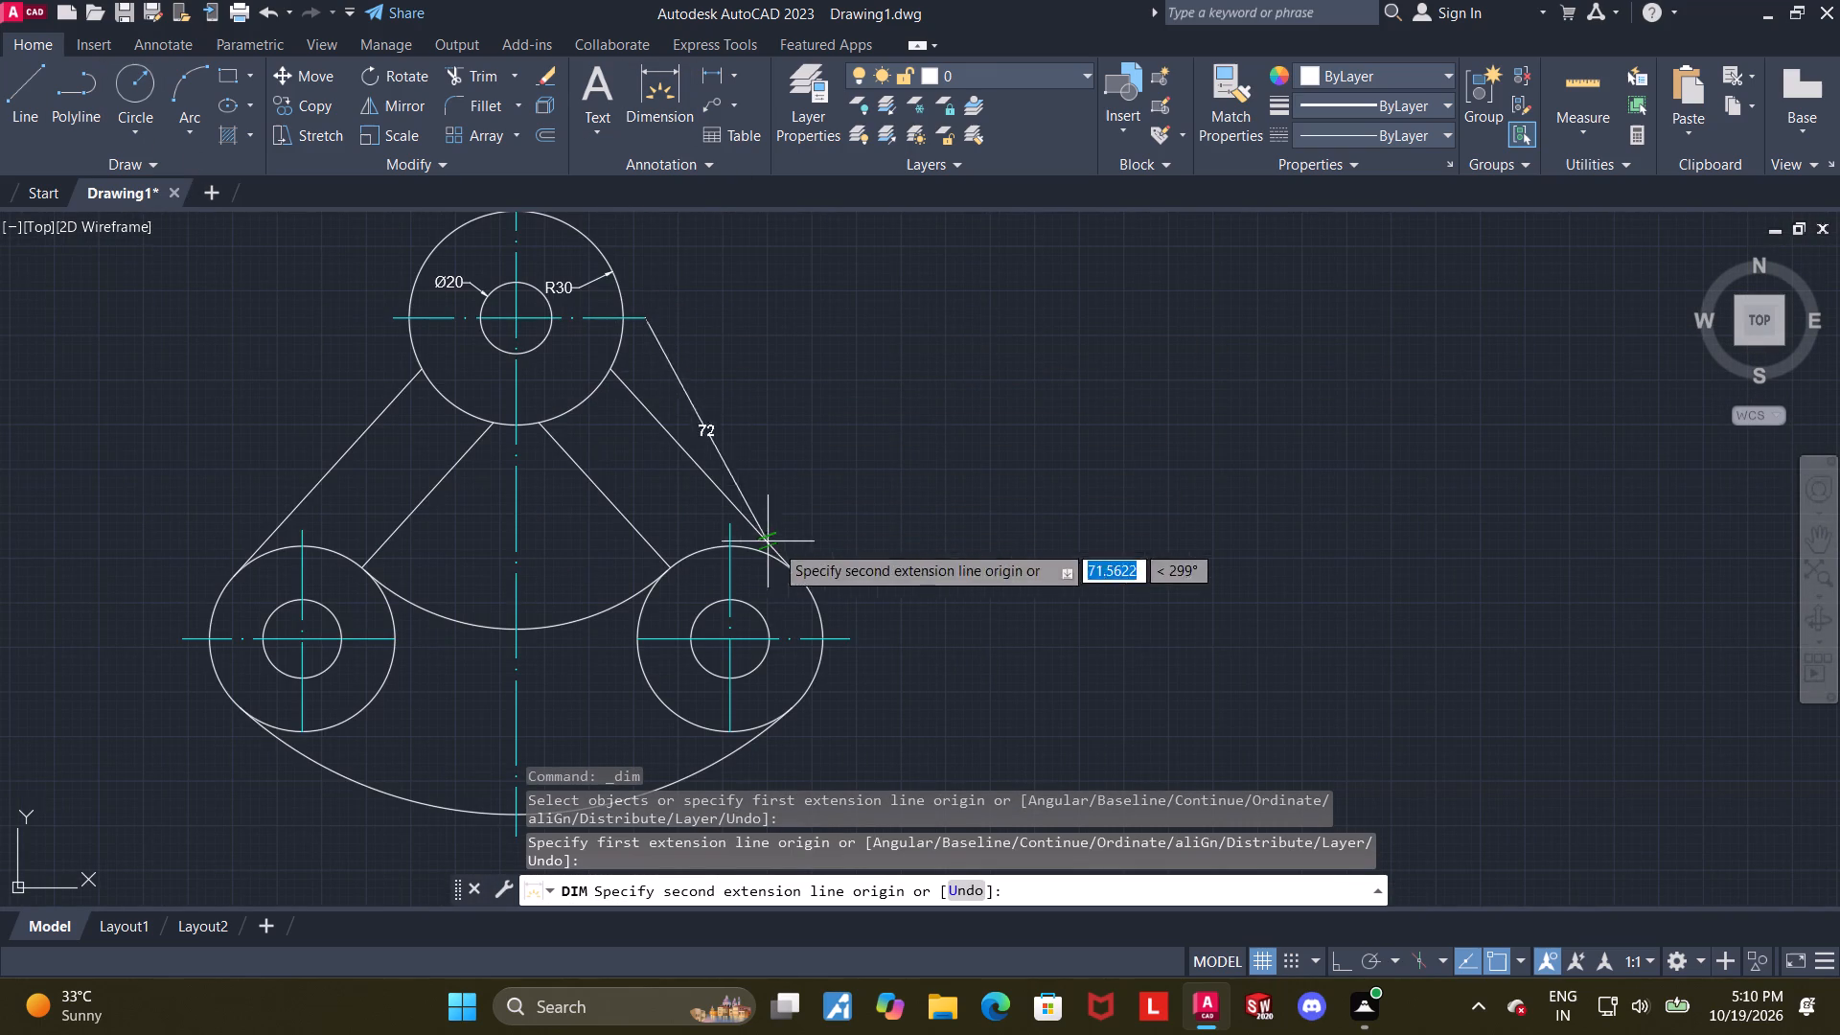
click(850, 636)
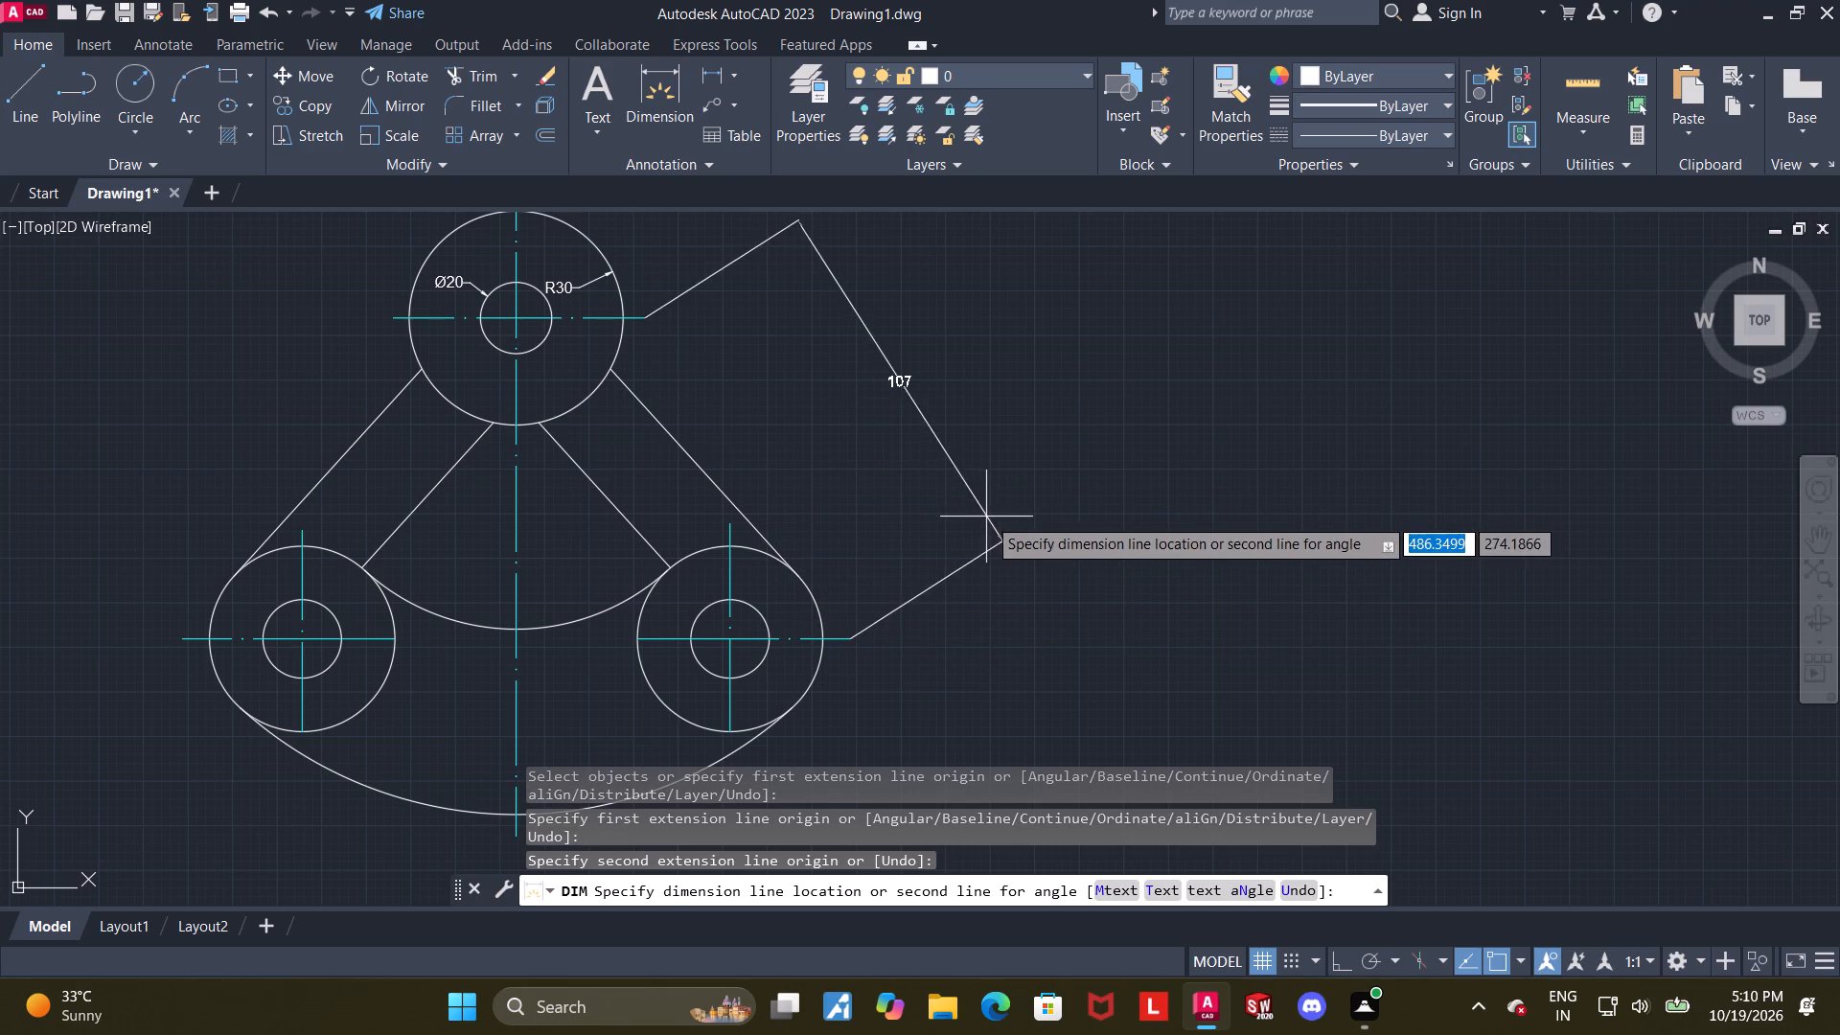
key(F8)
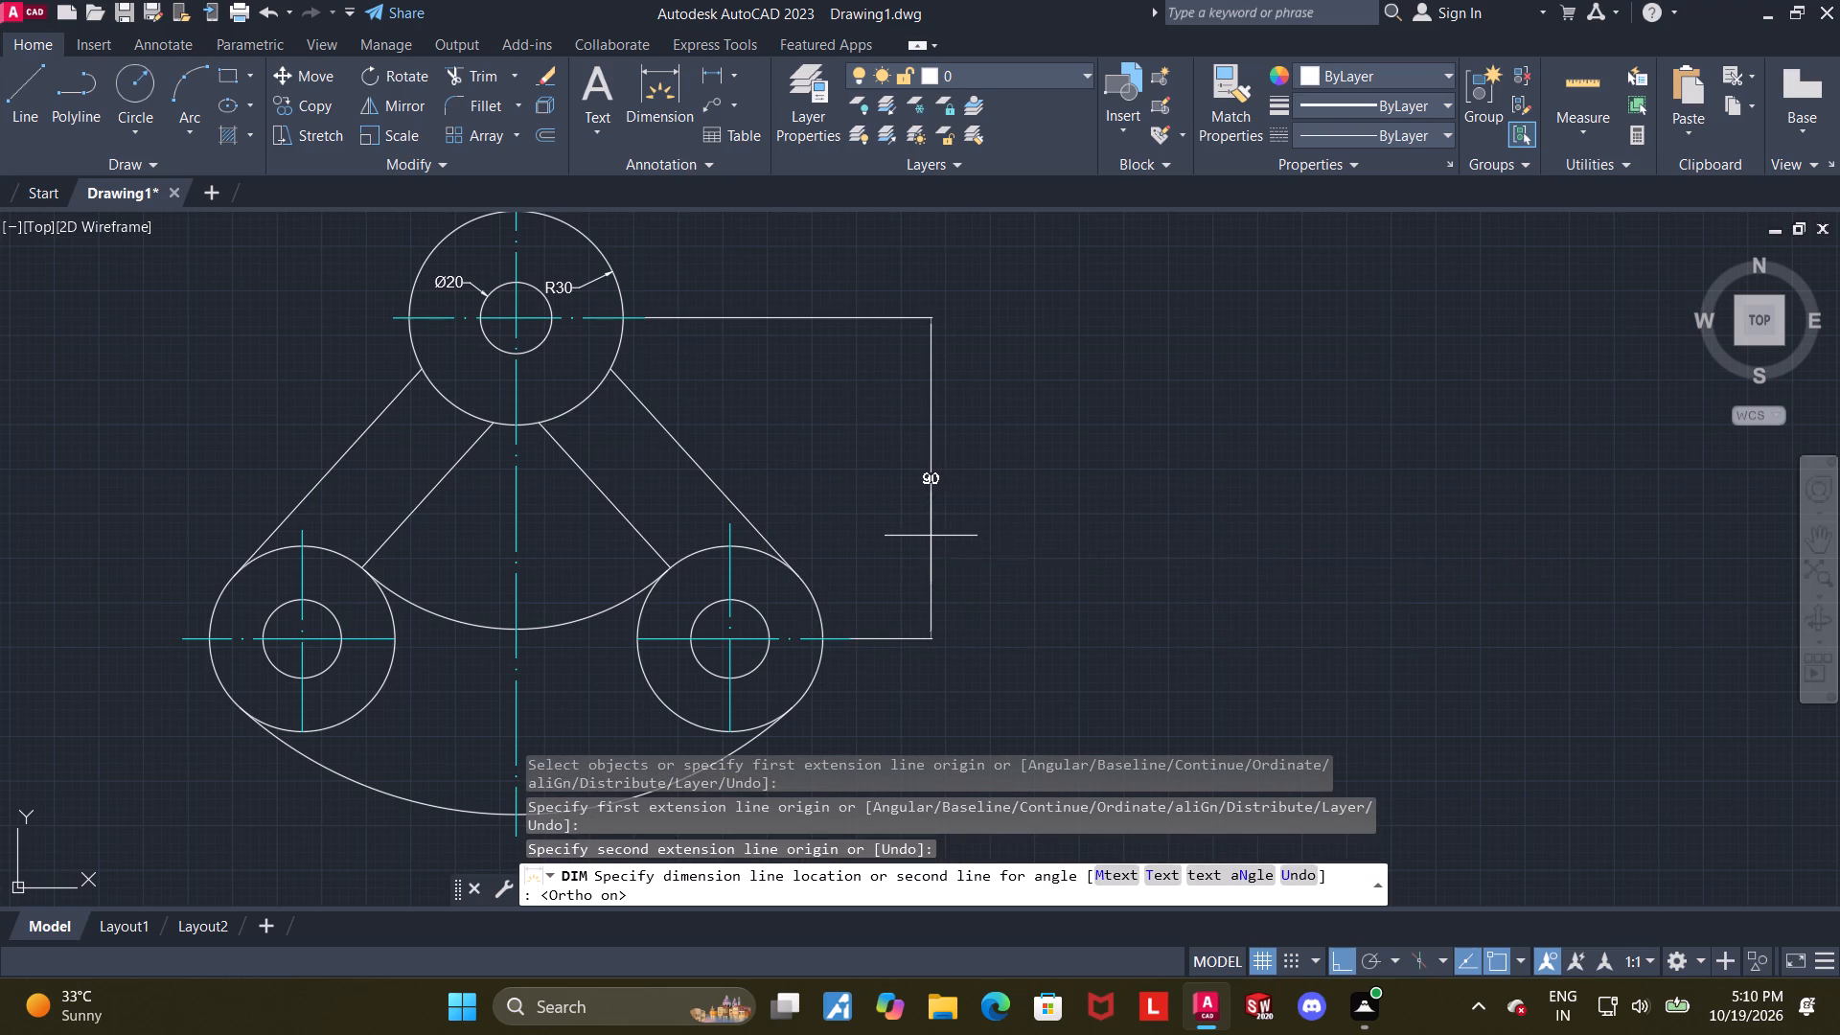
click(931, 536)
key(Escape)
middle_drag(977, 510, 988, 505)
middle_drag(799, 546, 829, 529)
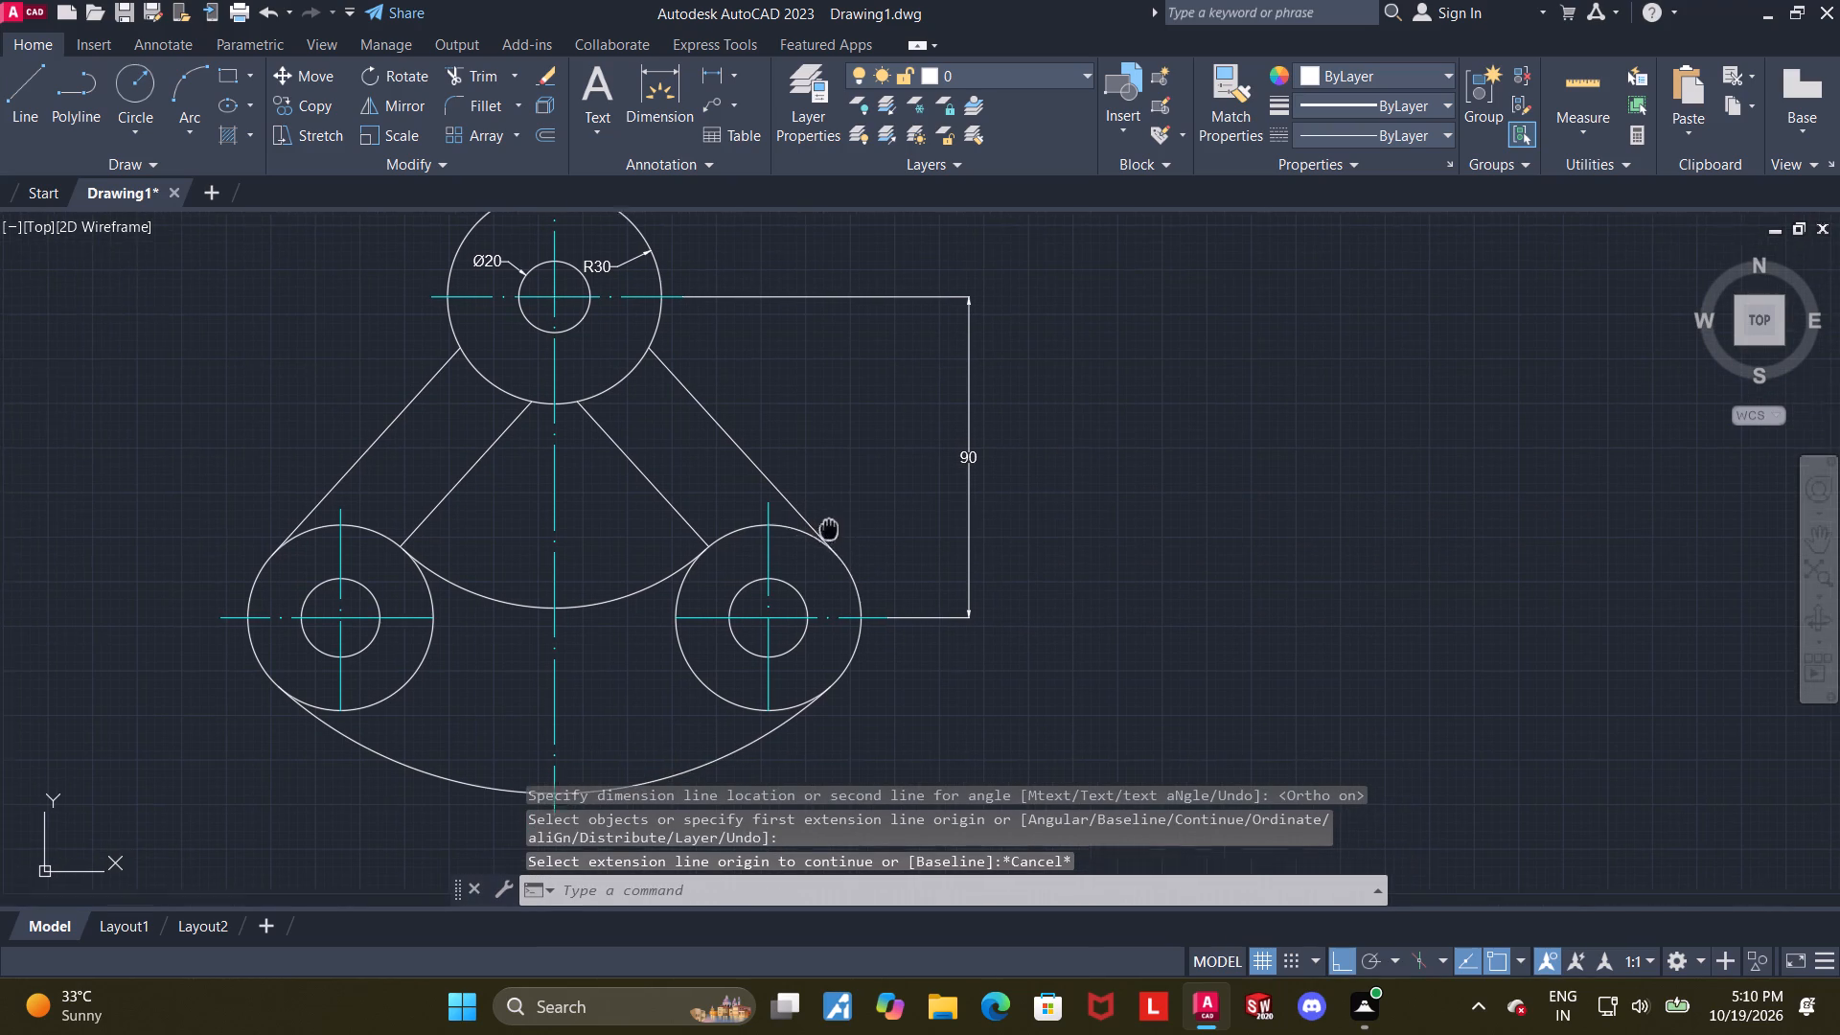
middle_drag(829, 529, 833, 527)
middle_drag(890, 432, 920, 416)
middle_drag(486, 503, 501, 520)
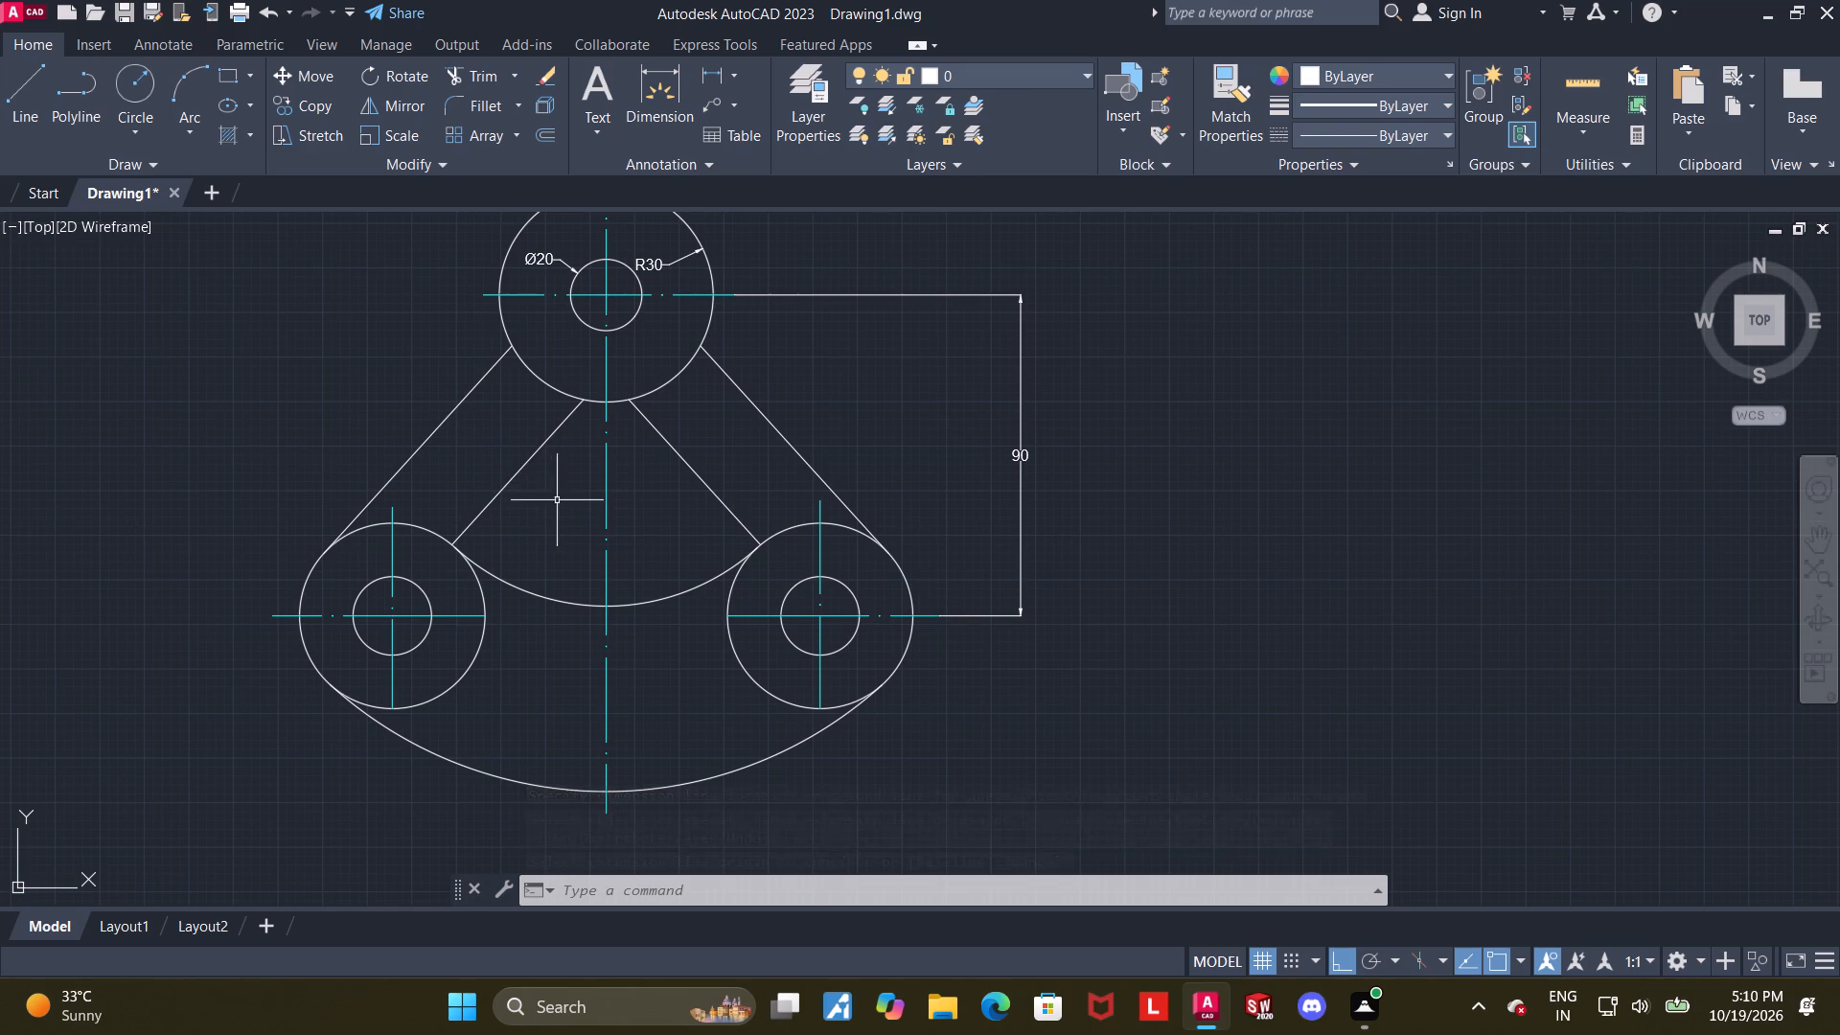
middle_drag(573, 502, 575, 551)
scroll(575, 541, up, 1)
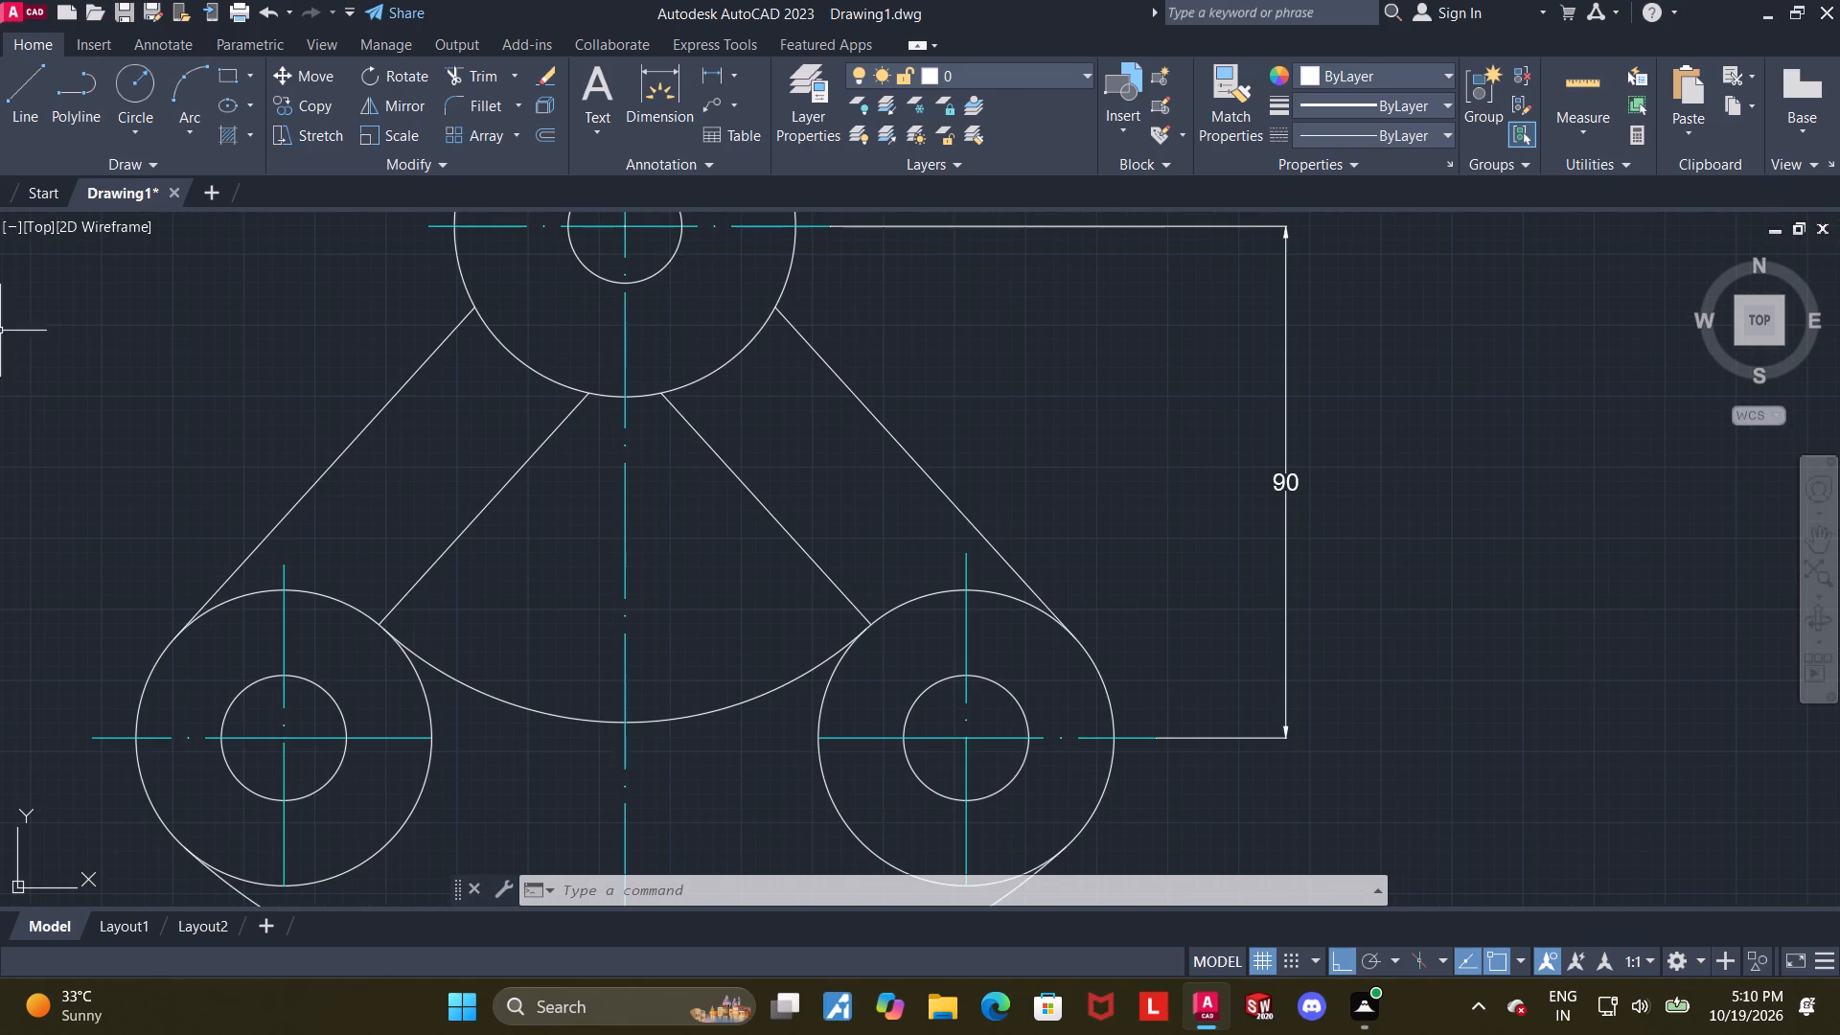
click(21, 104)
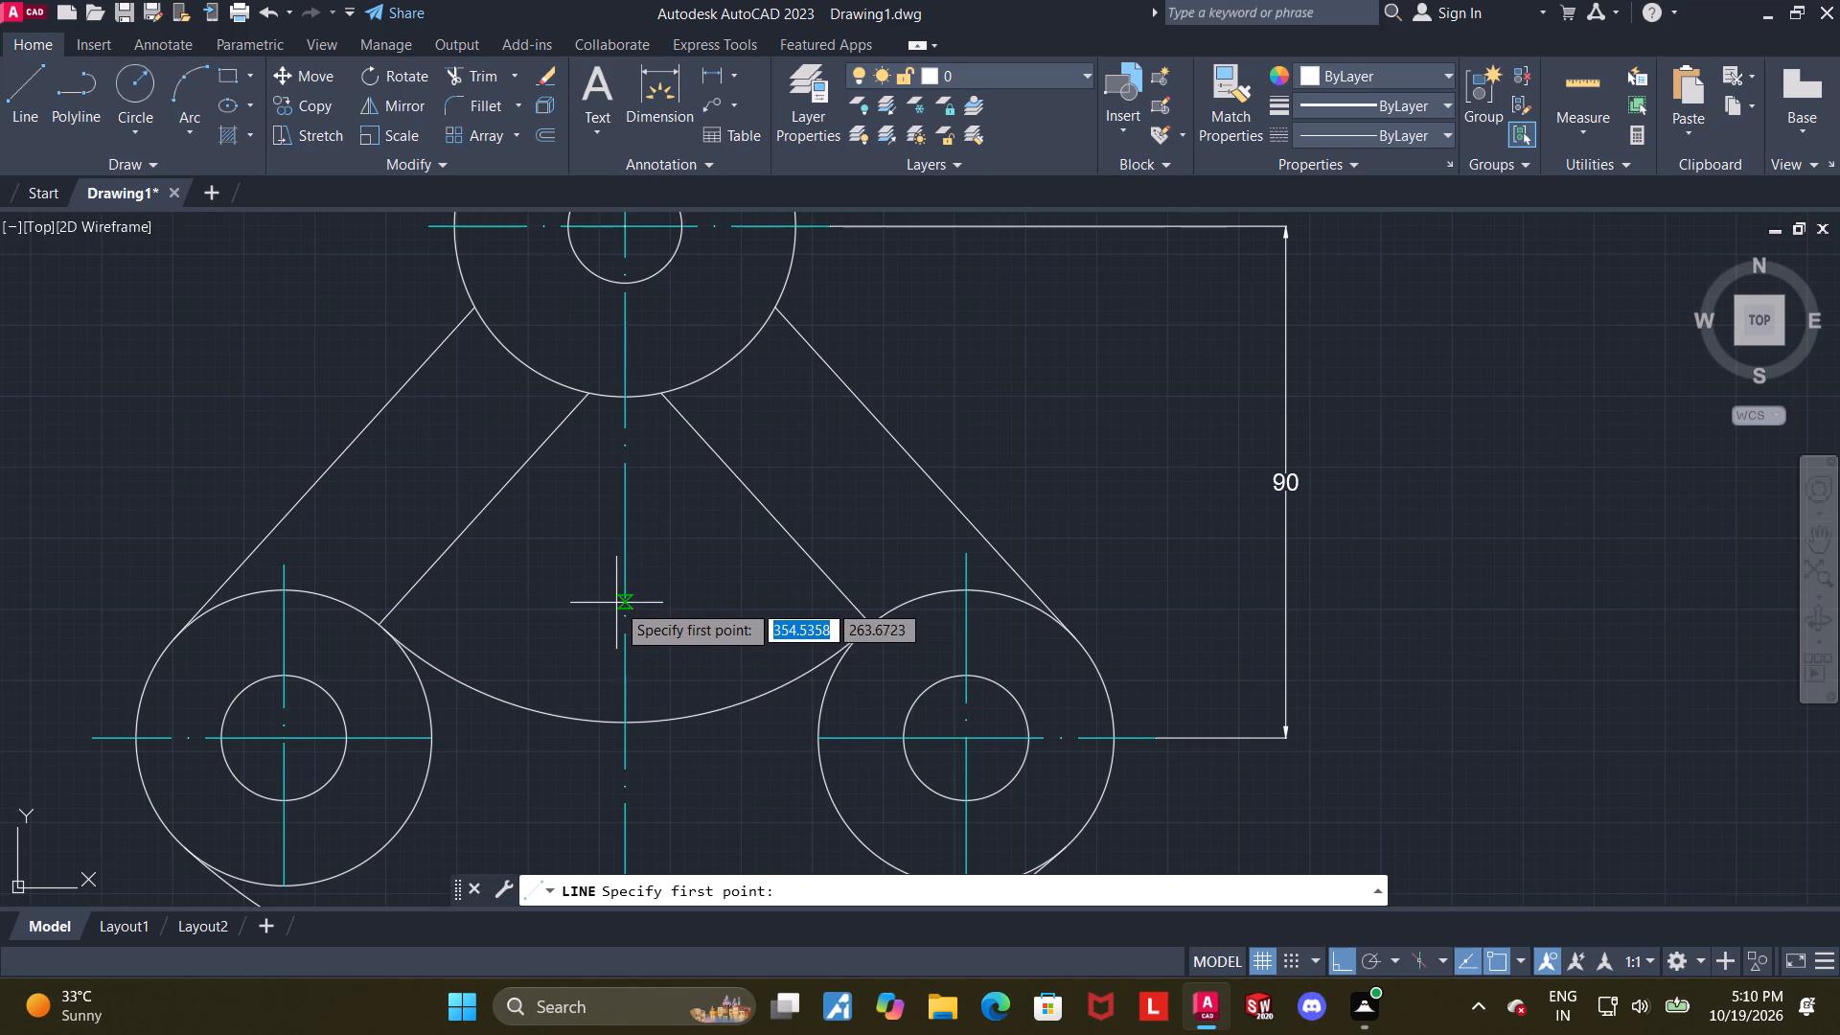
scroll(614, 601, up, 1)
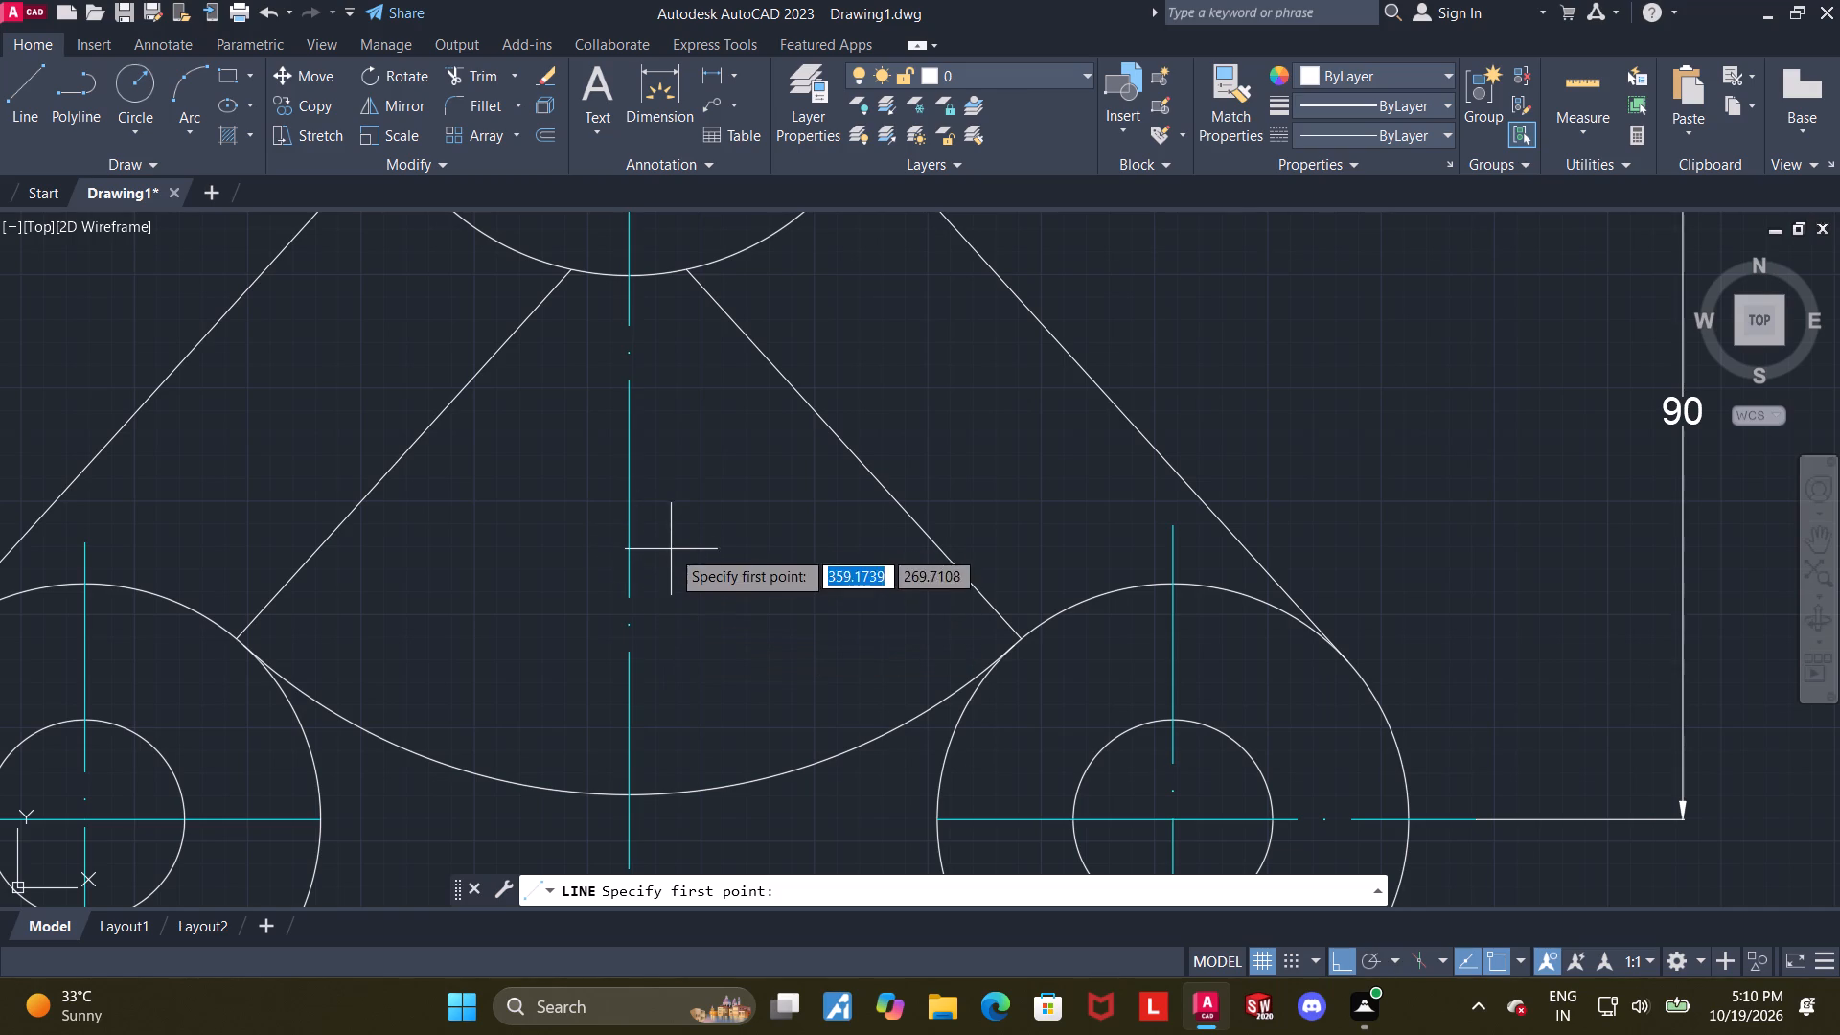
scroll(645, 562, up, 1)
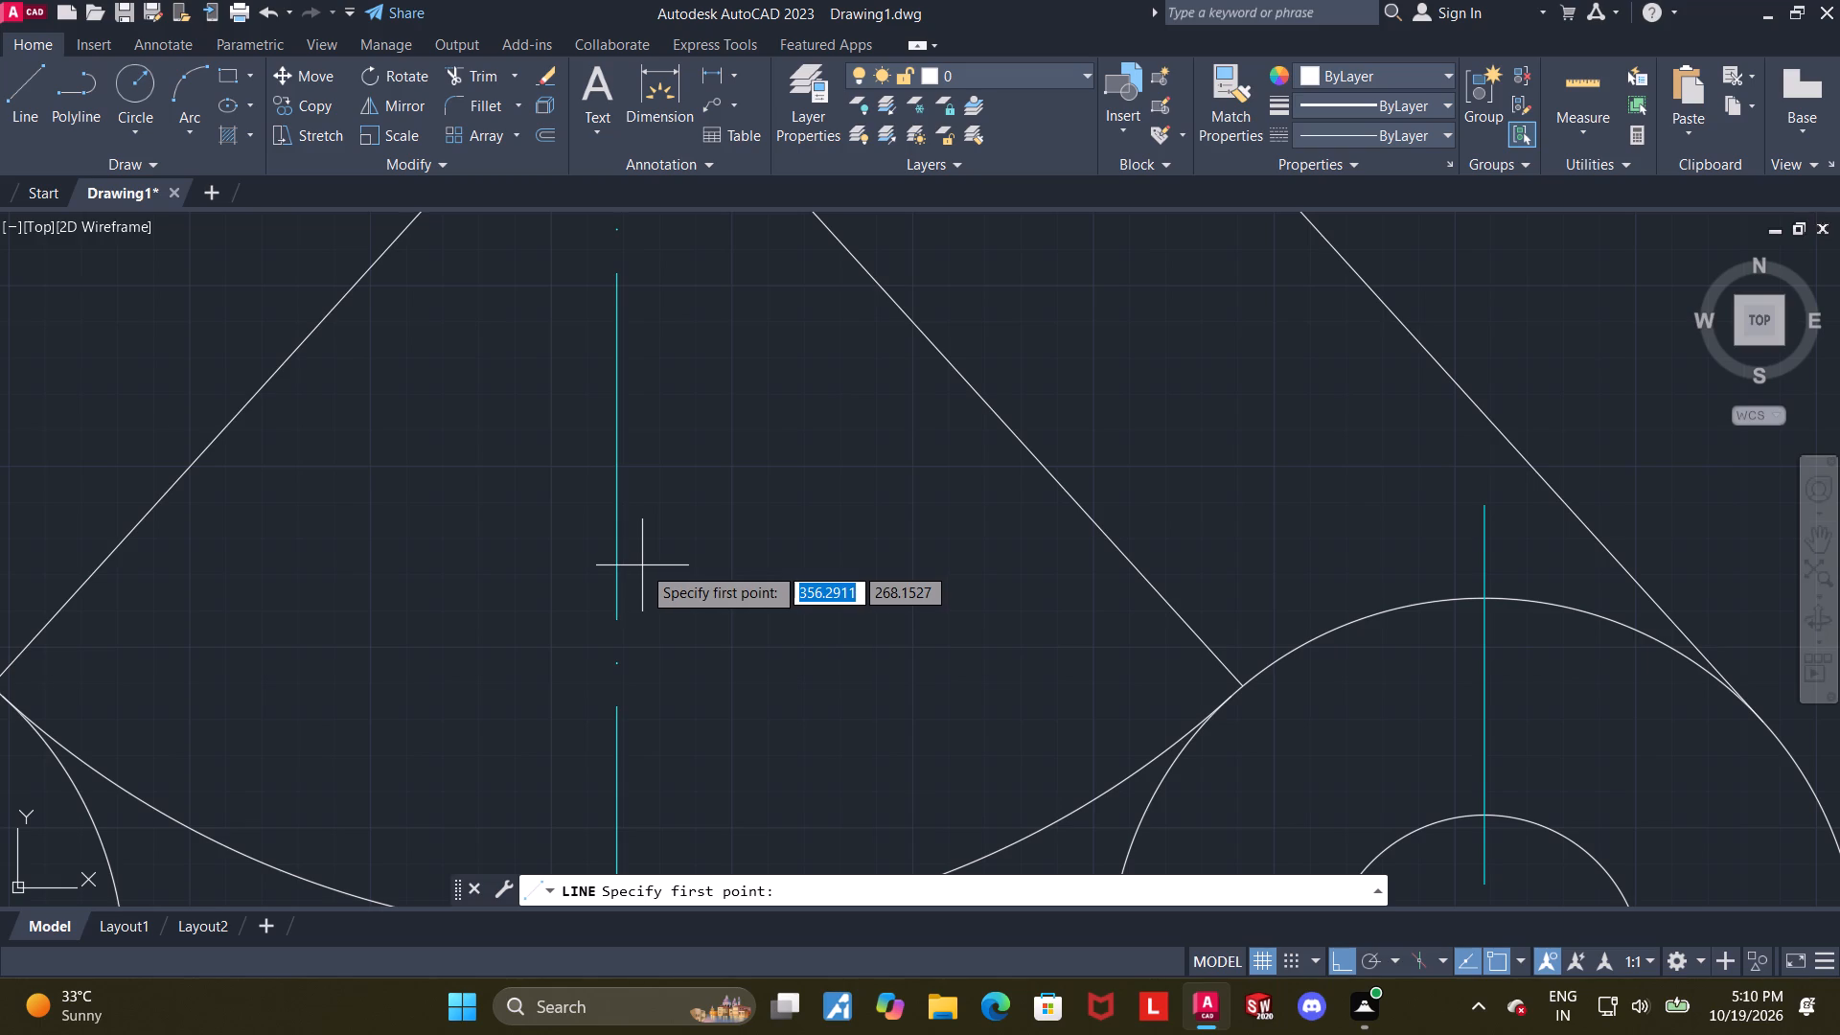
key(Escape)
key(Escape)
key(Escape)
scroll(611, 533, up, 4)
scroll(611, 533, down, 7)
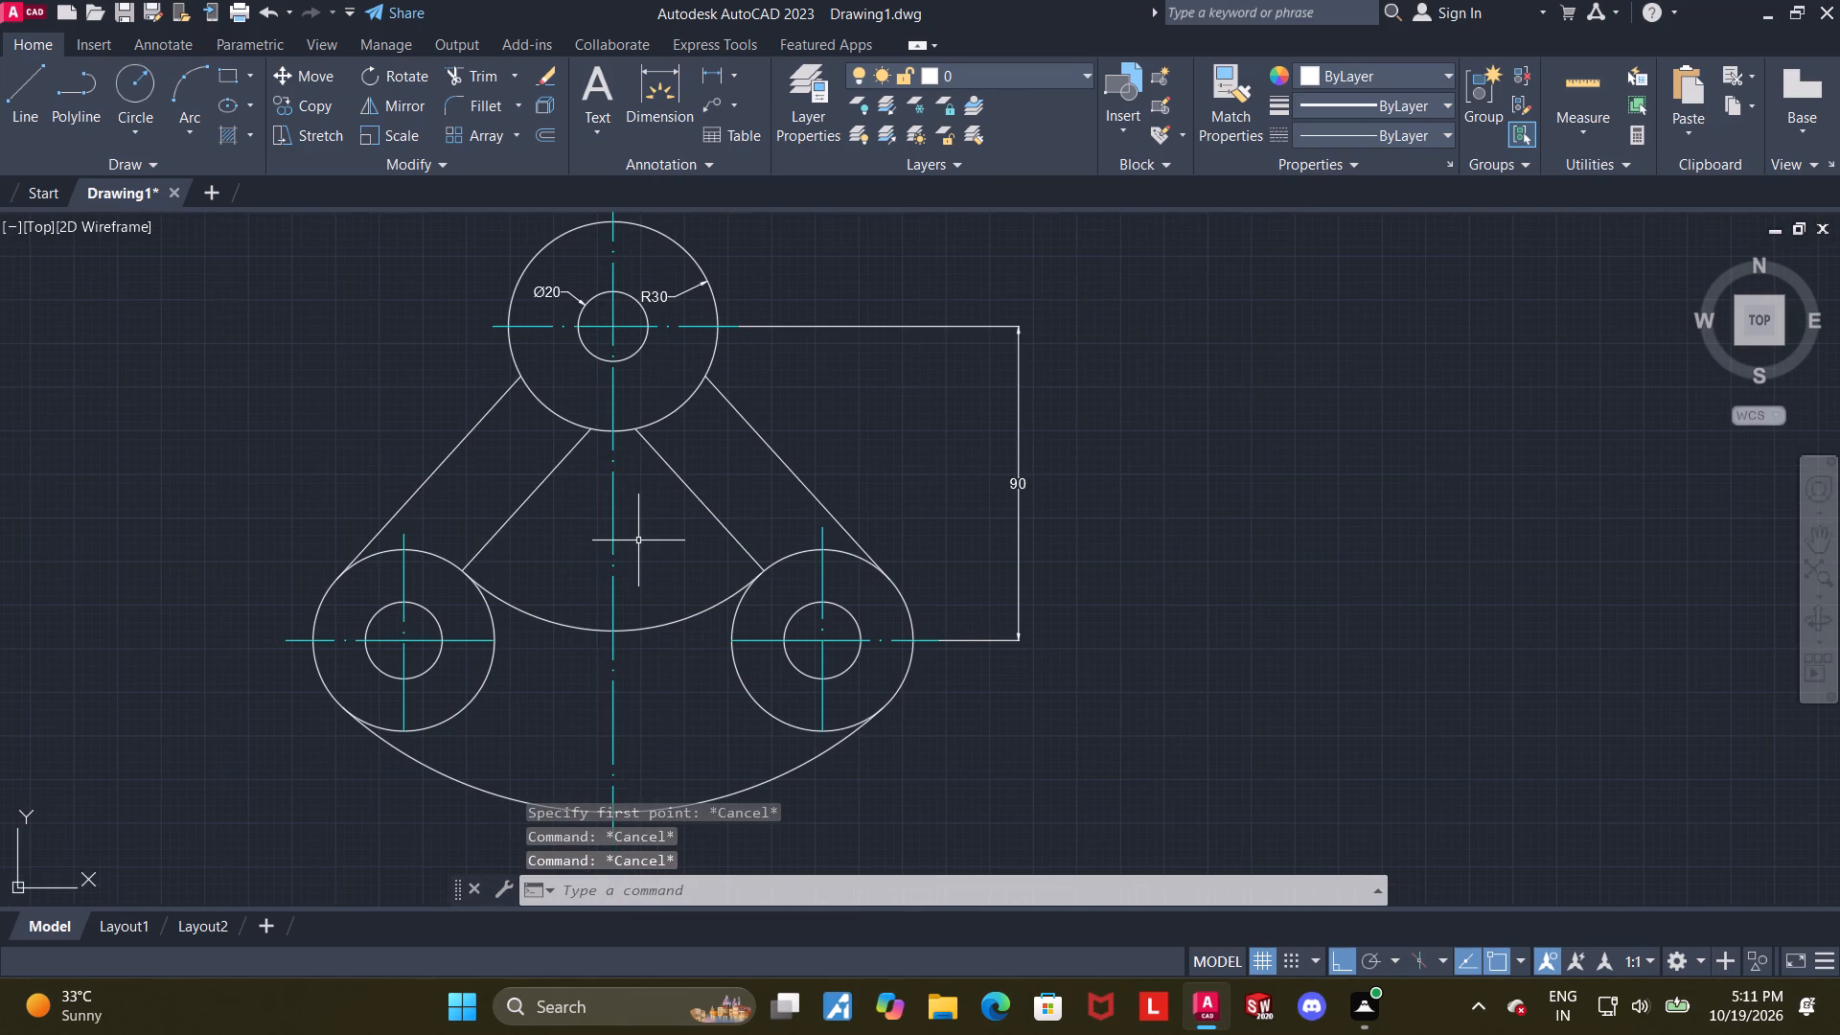
Trim the upper outer circle between the outer and inner side lines on both sides, keeping the short arc between the inner lines.
middle_drag(638, 540, 676, 540)
scroll(653, 401, up, 1)
middle_drag(652, 409, 646, 511)
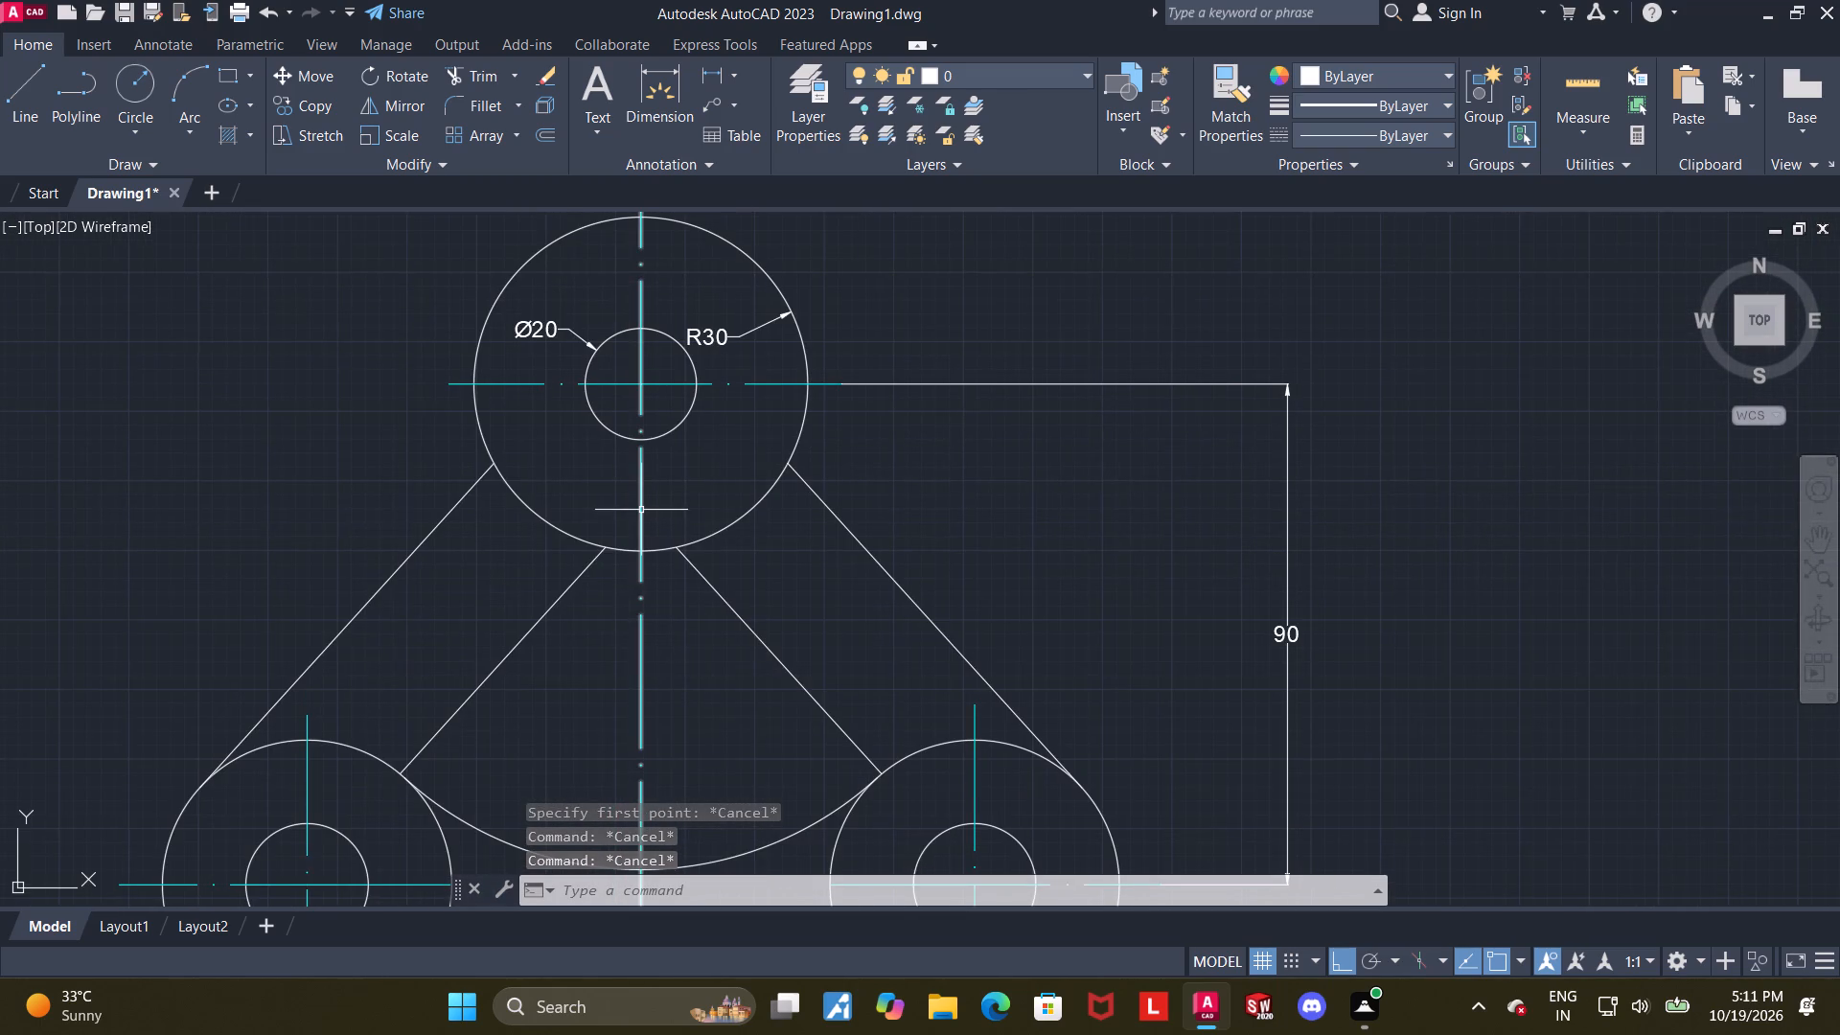
click(464, 71)
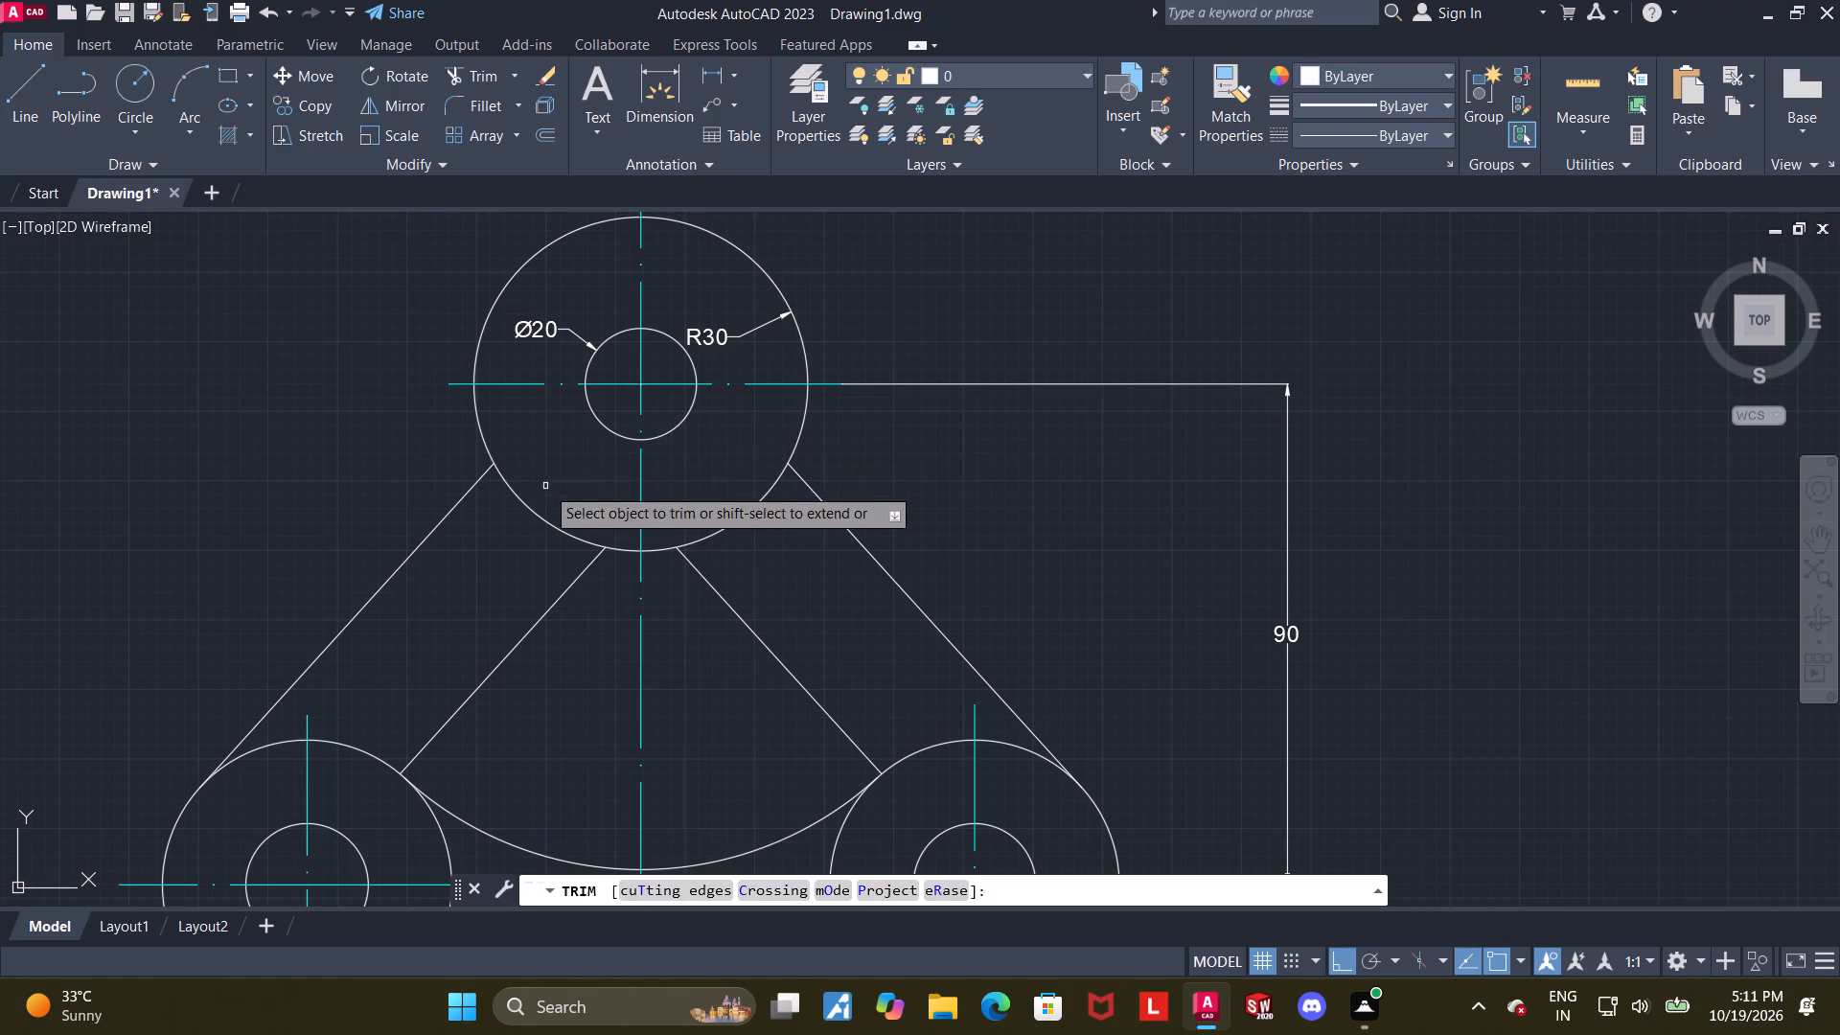
drag(546, 490, 518, 541)
drag(739, 528, 705, 501)
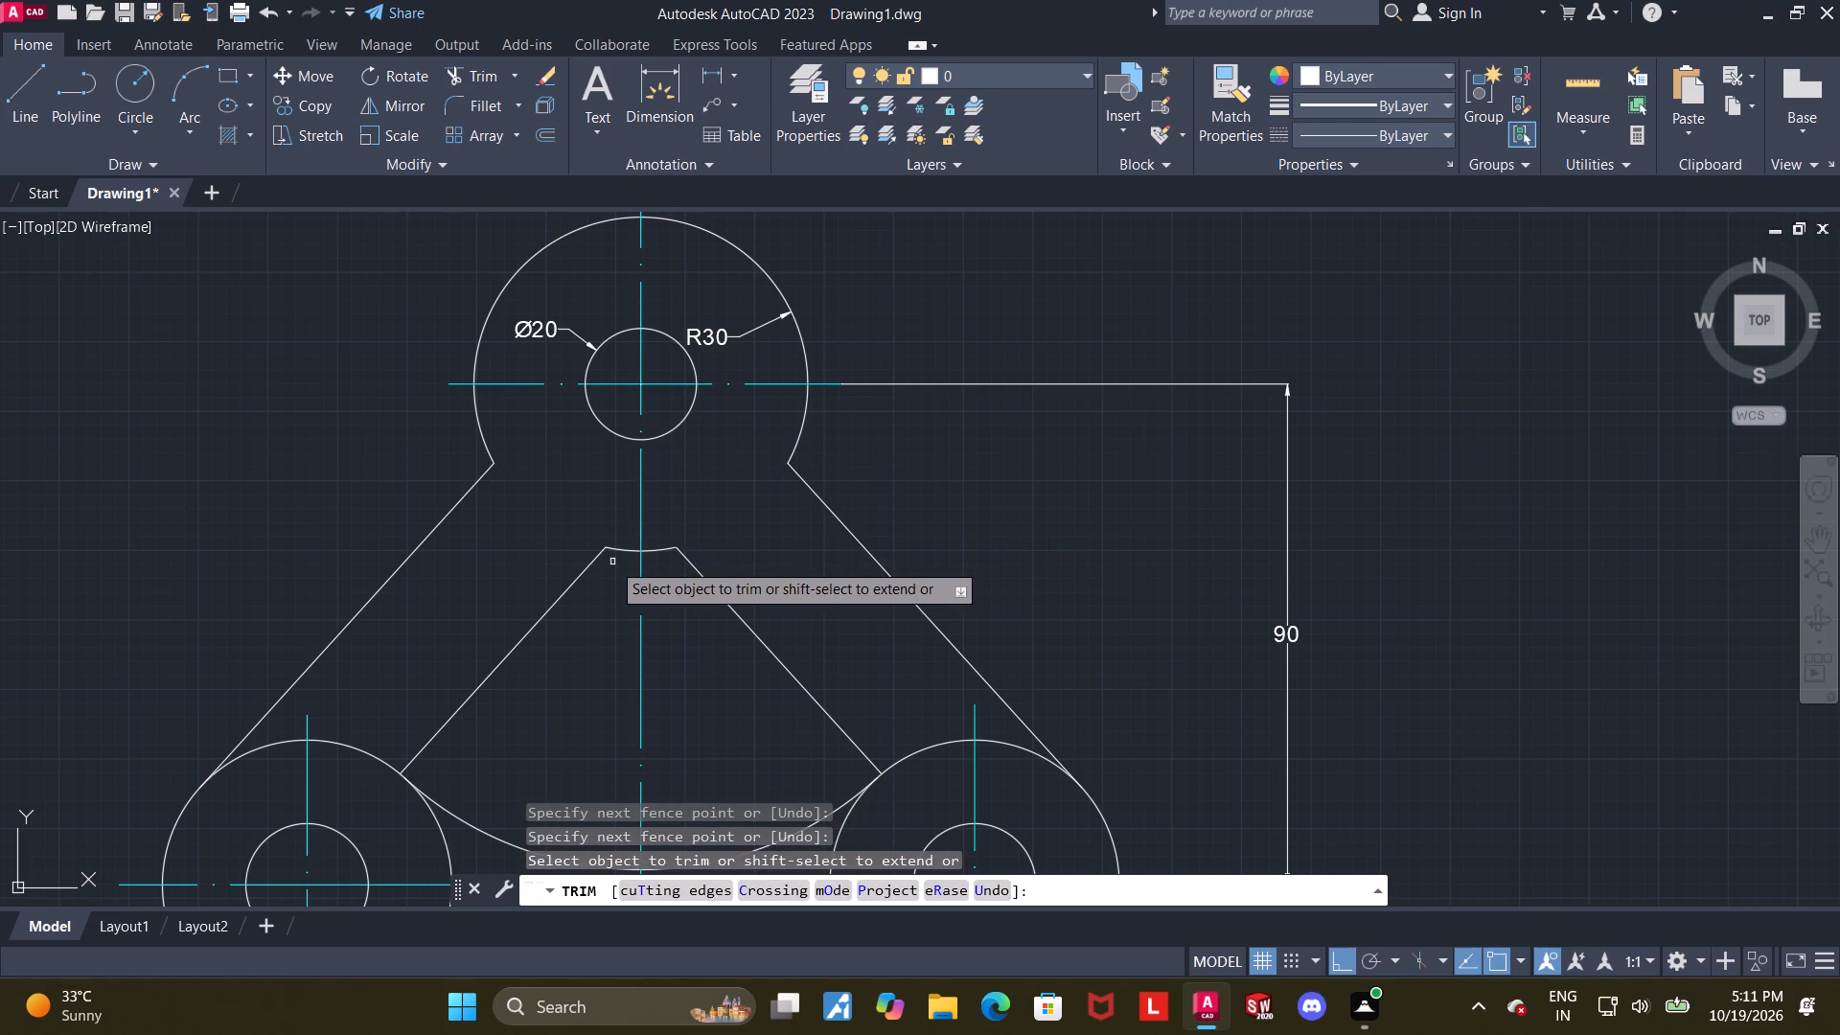
middle_drag(668, 613, 679, 563)
key(Escape)
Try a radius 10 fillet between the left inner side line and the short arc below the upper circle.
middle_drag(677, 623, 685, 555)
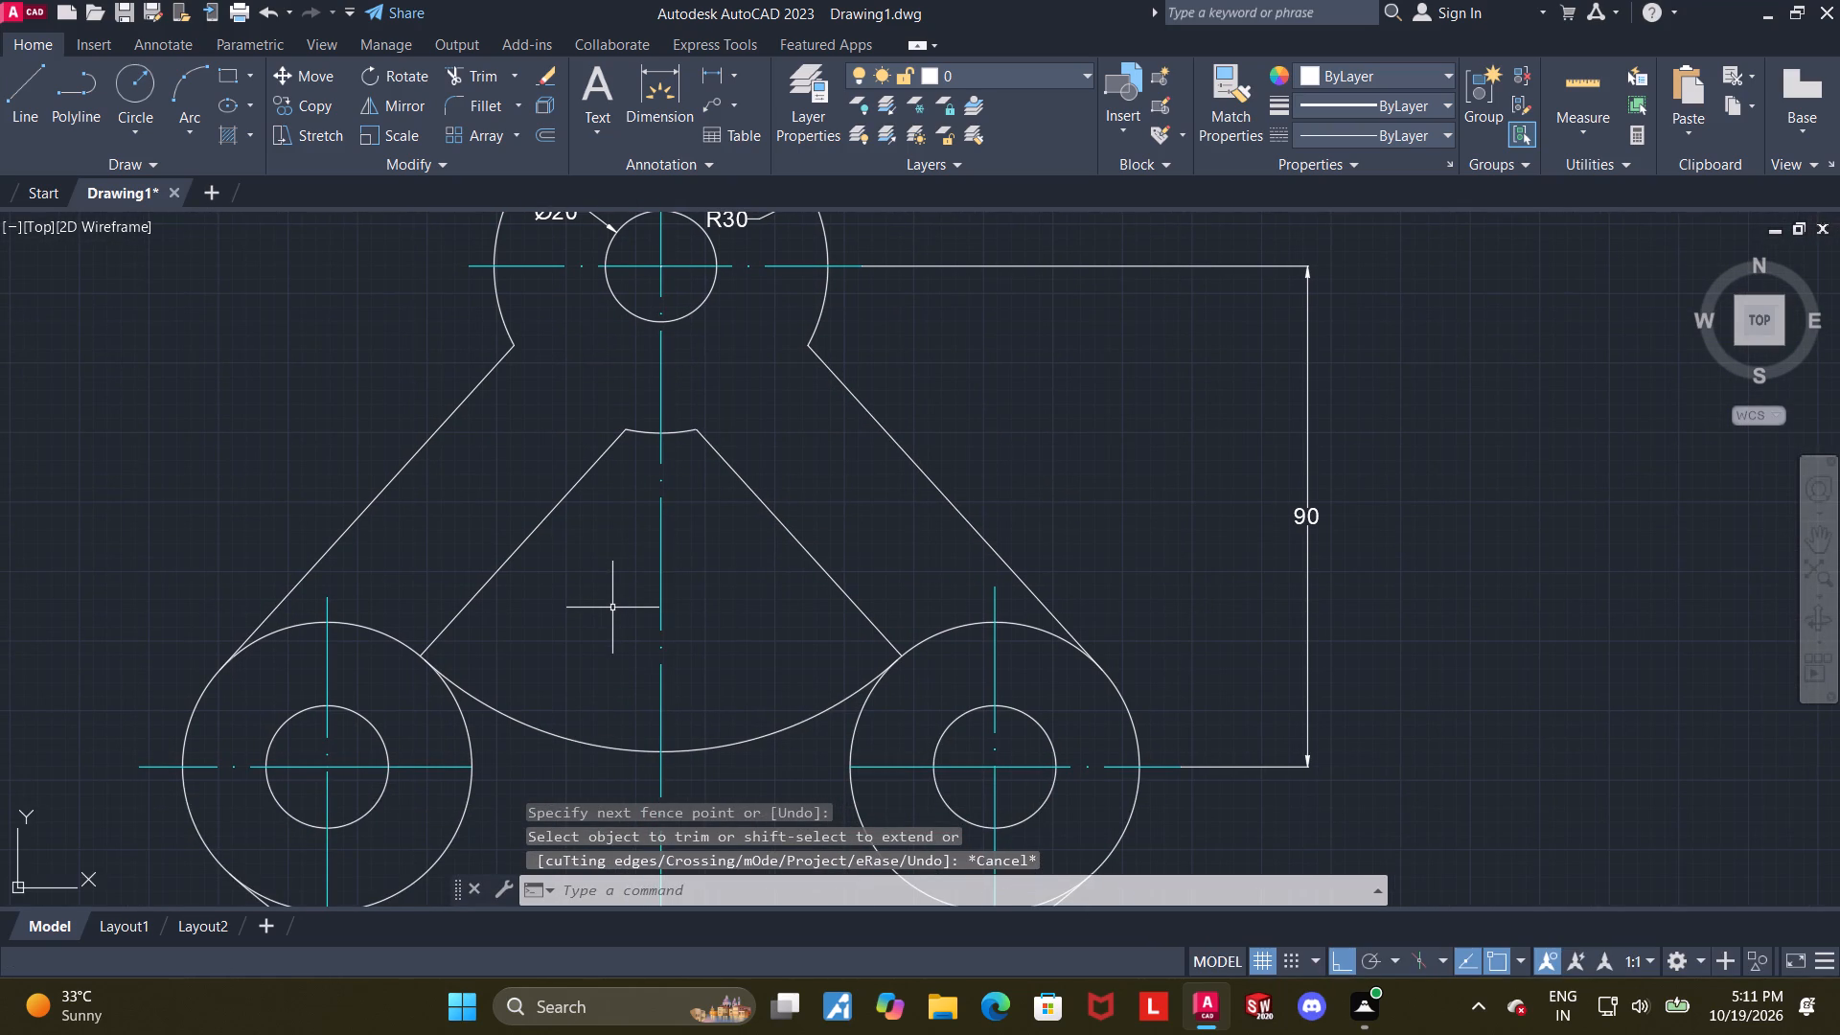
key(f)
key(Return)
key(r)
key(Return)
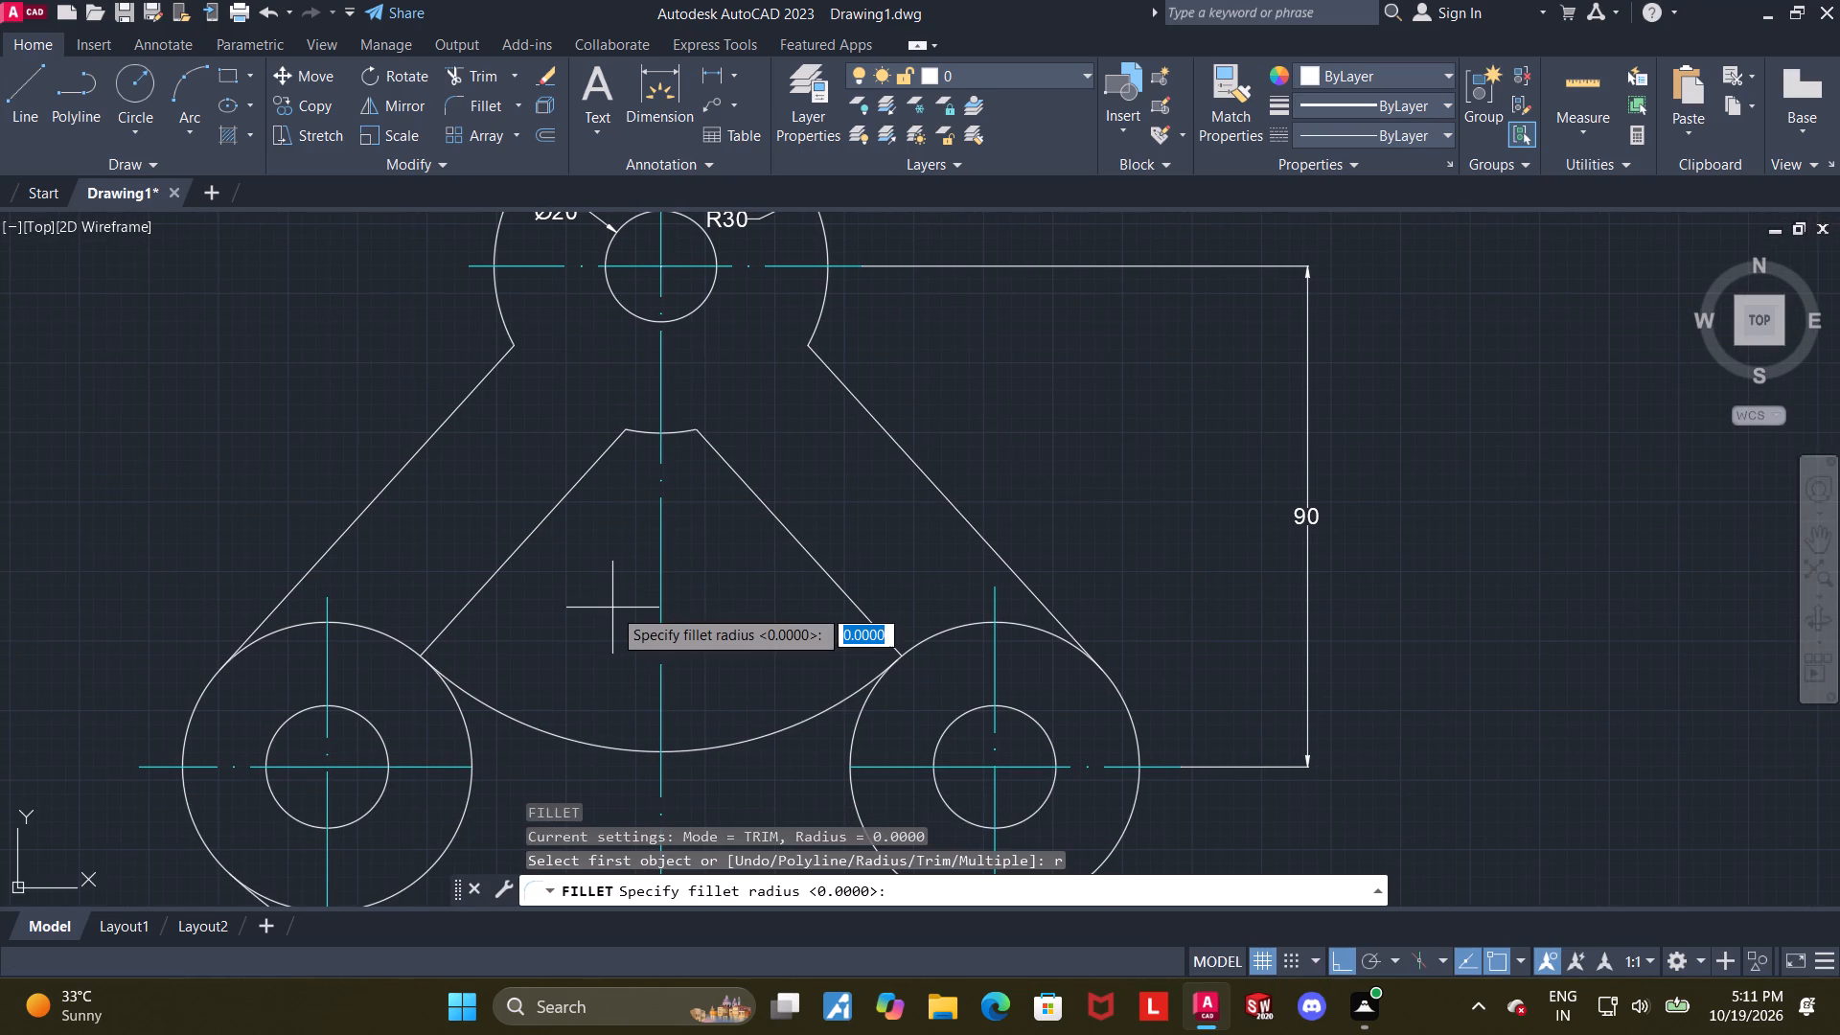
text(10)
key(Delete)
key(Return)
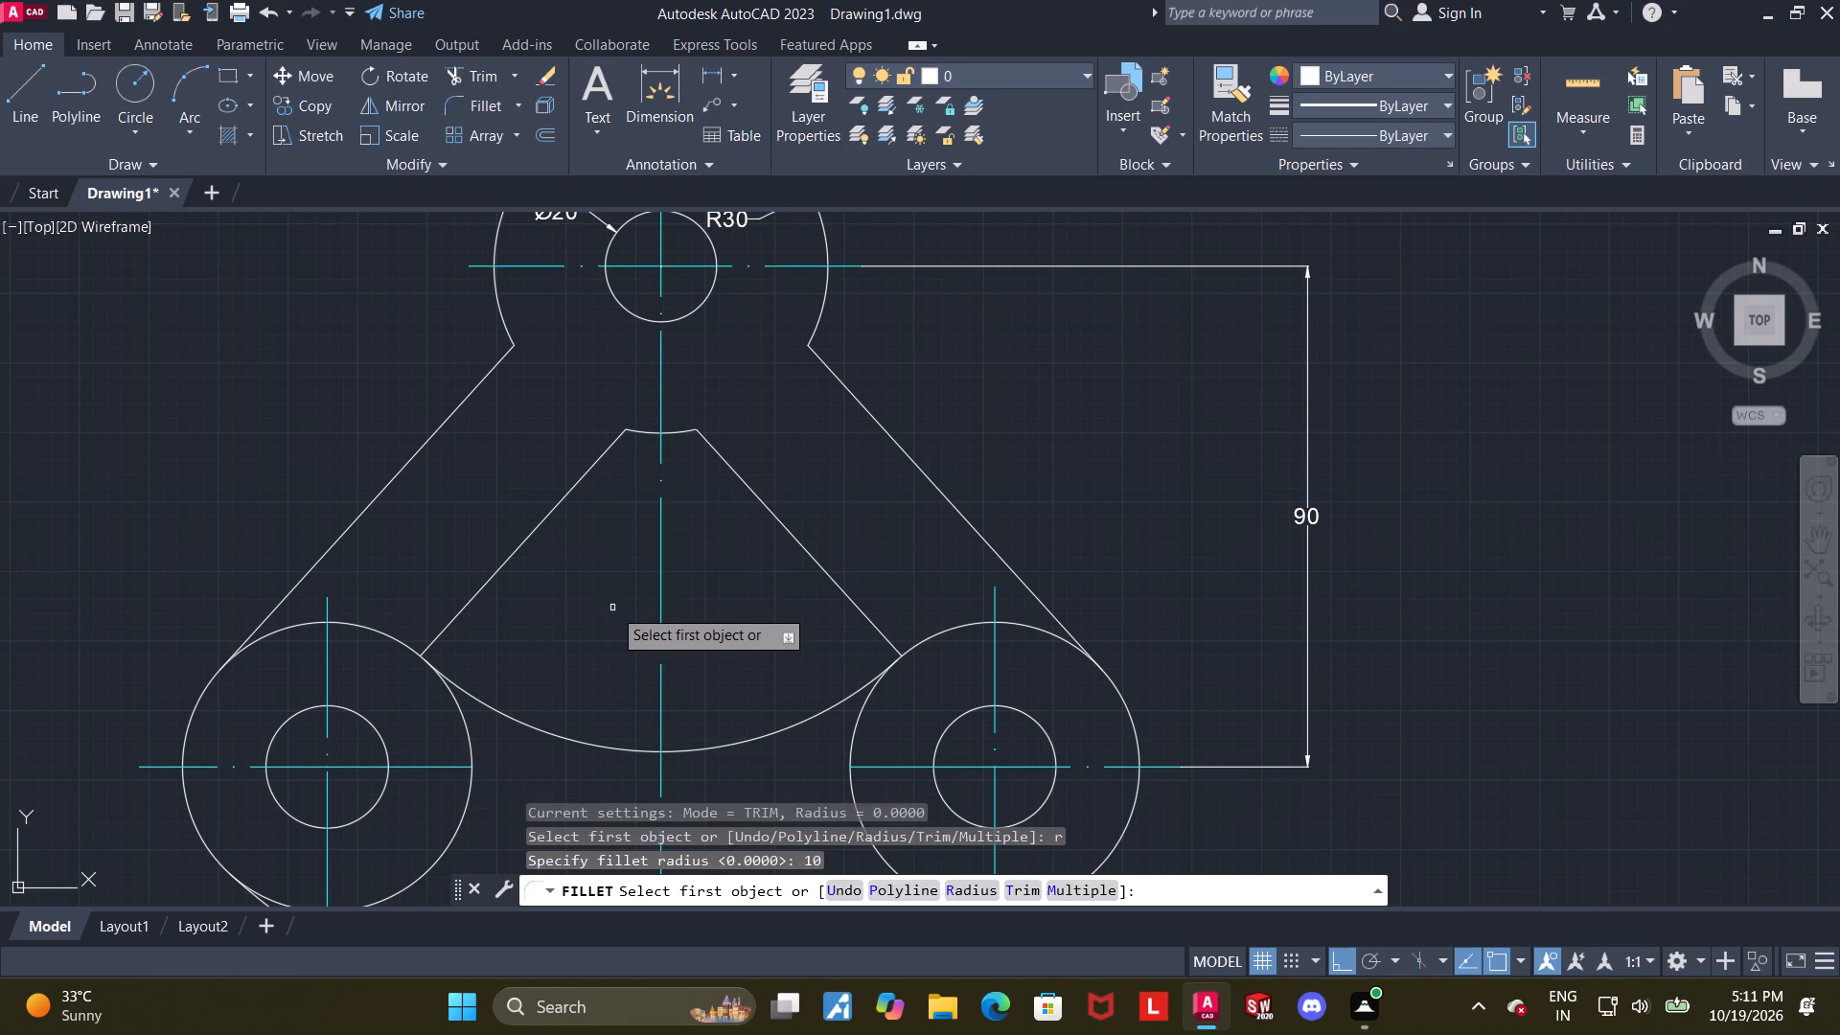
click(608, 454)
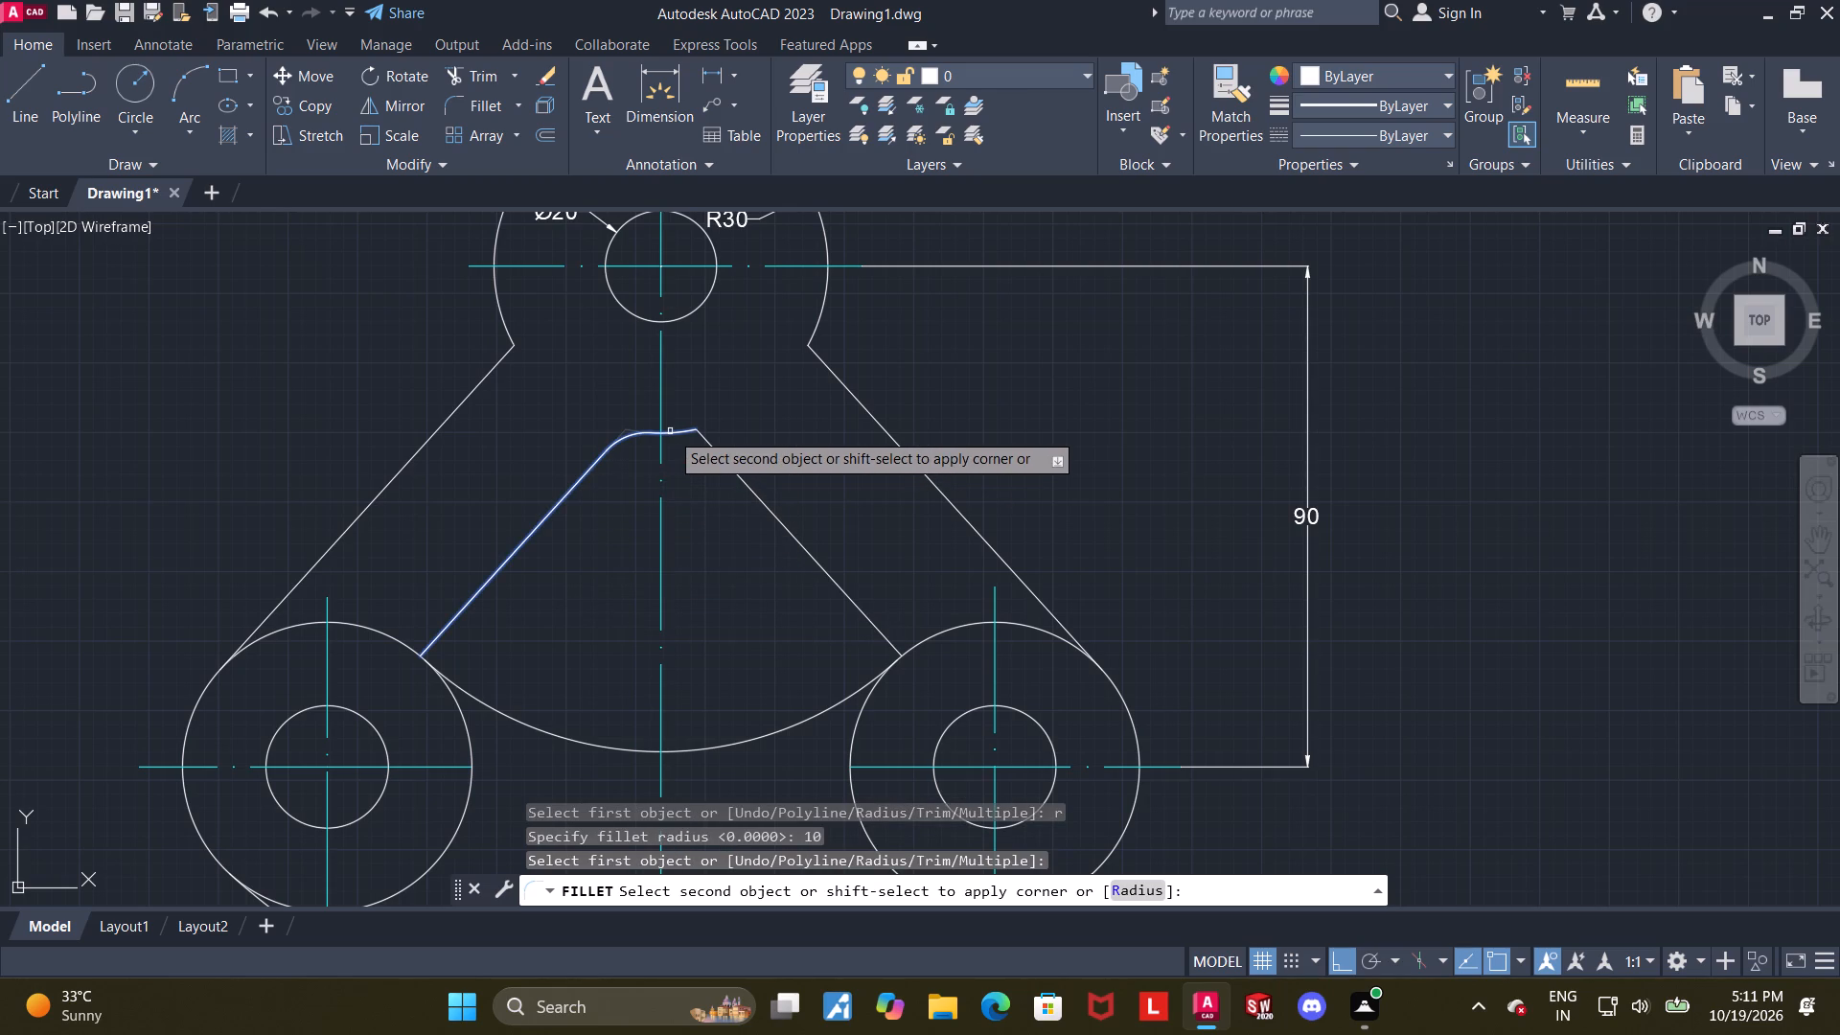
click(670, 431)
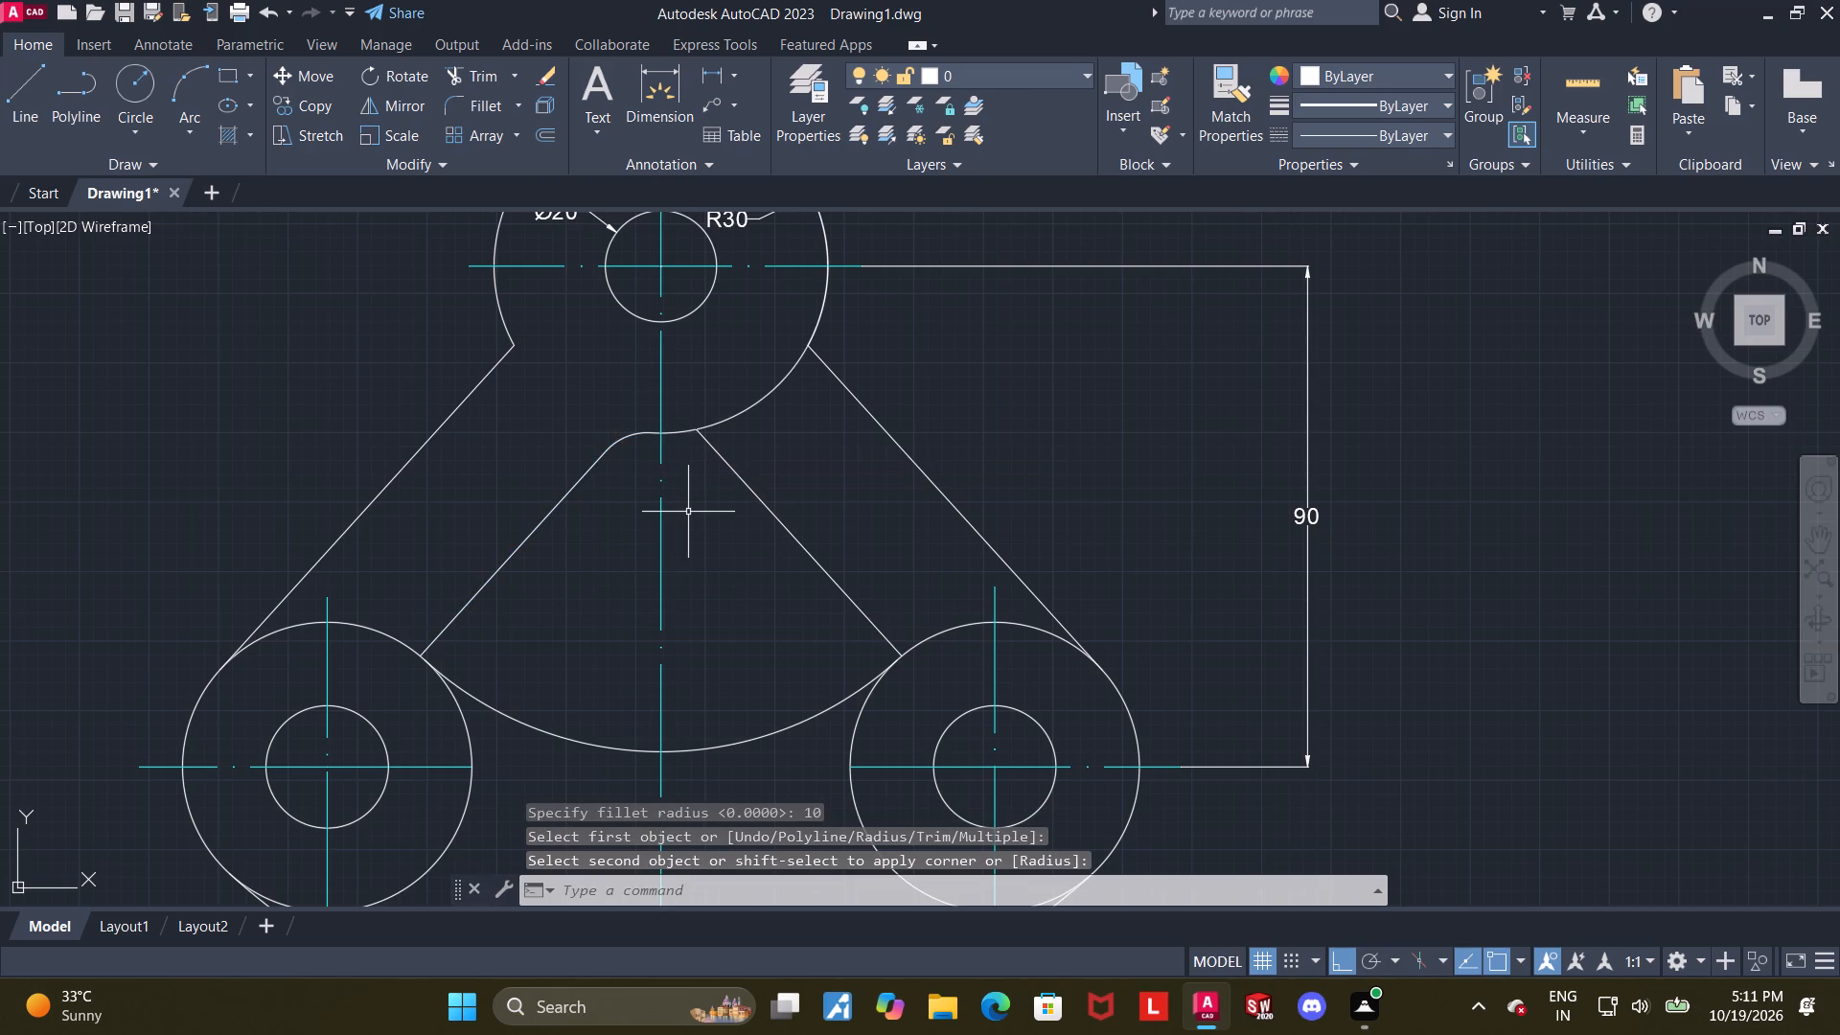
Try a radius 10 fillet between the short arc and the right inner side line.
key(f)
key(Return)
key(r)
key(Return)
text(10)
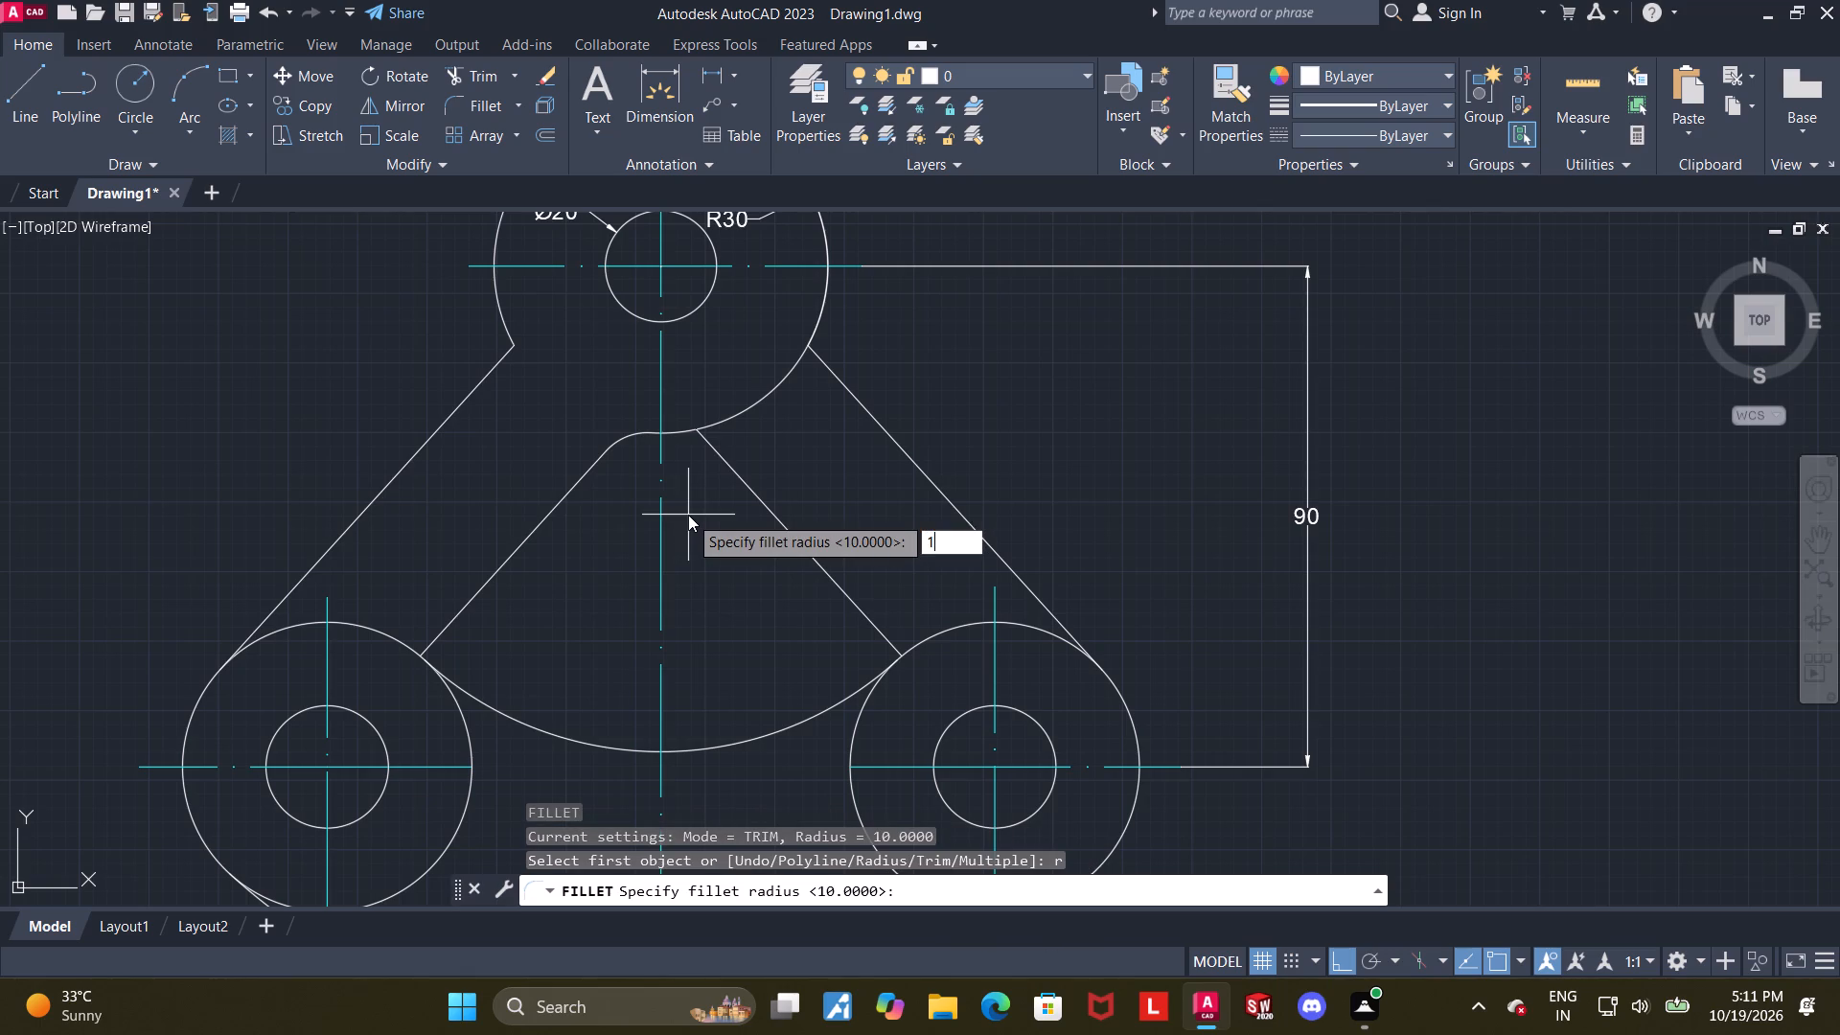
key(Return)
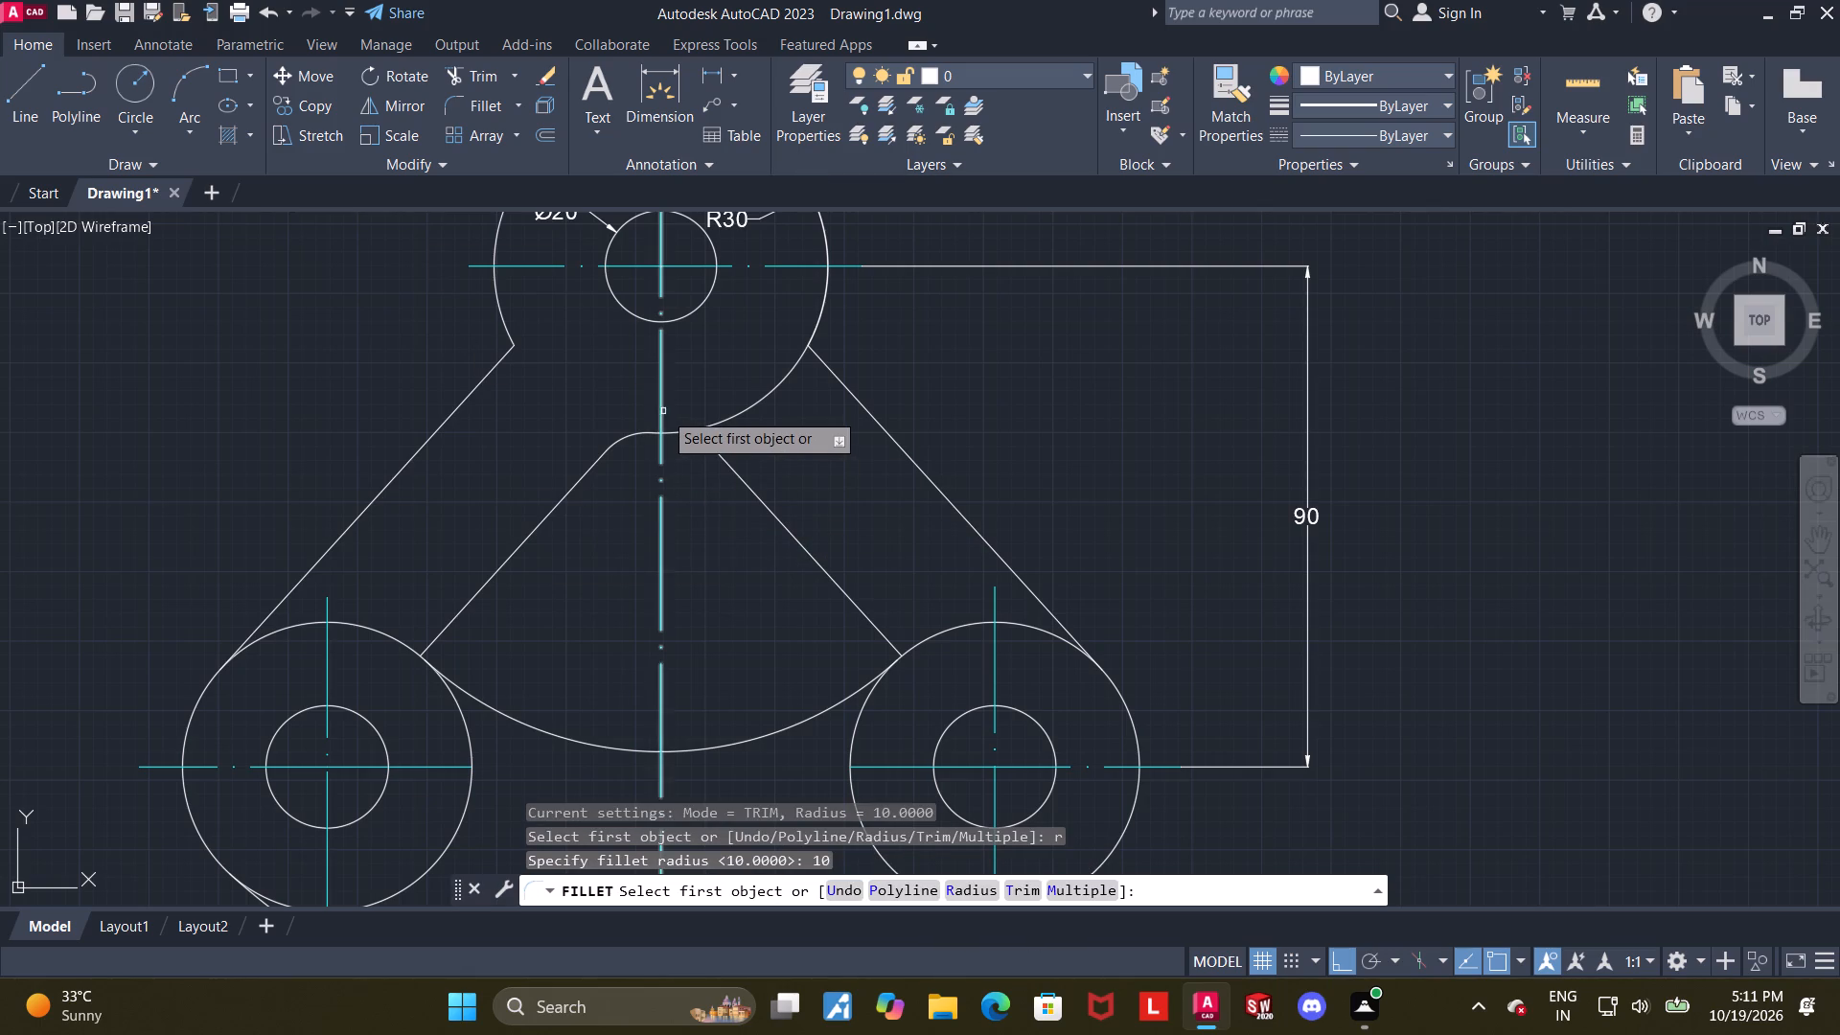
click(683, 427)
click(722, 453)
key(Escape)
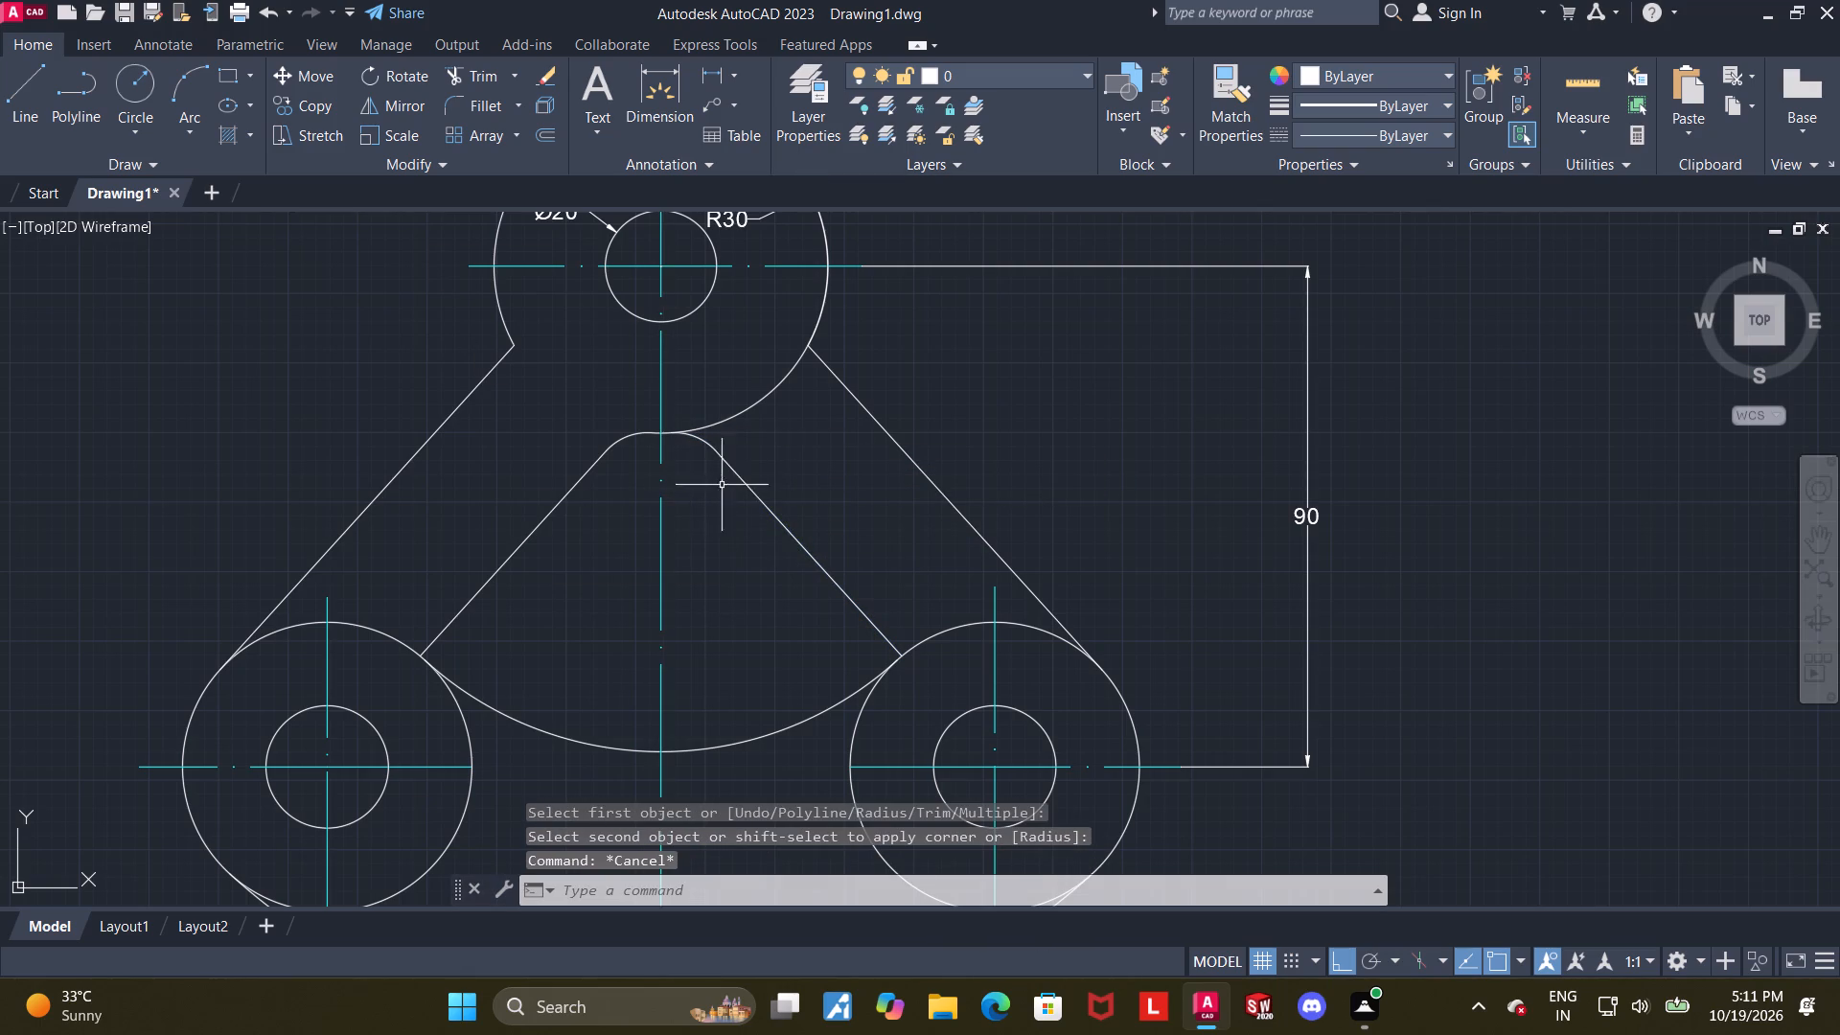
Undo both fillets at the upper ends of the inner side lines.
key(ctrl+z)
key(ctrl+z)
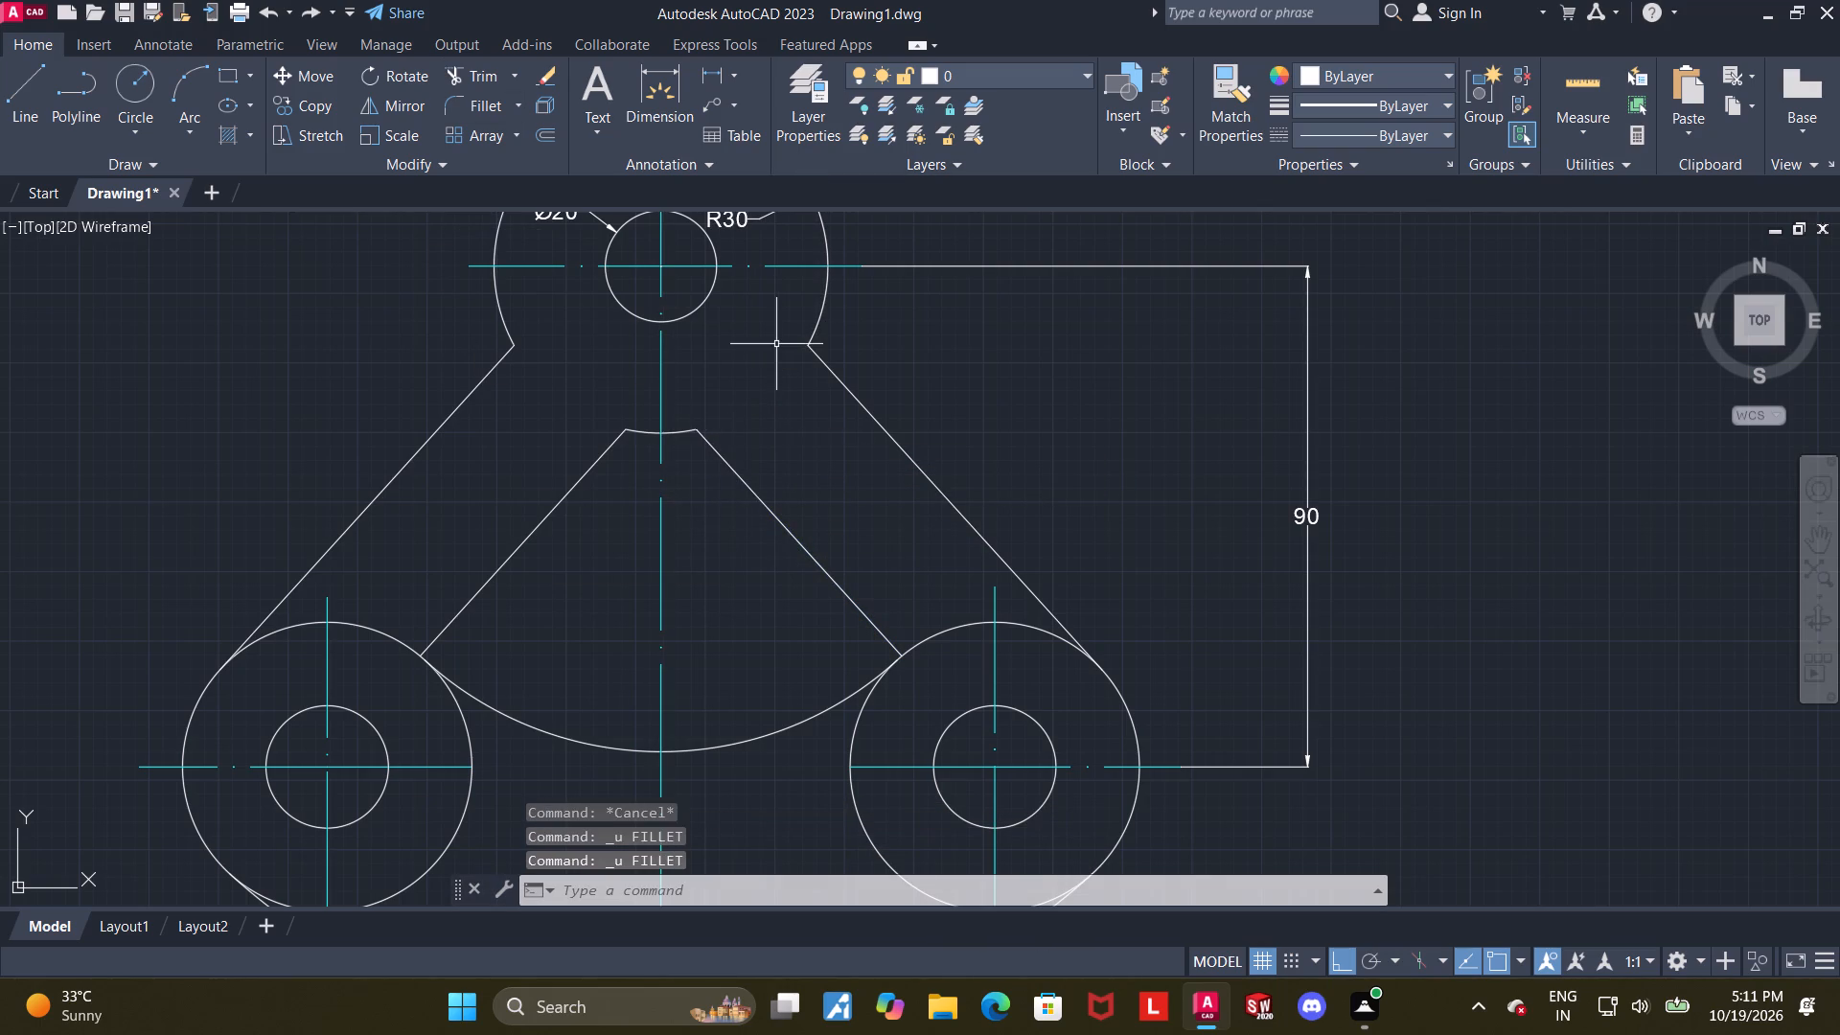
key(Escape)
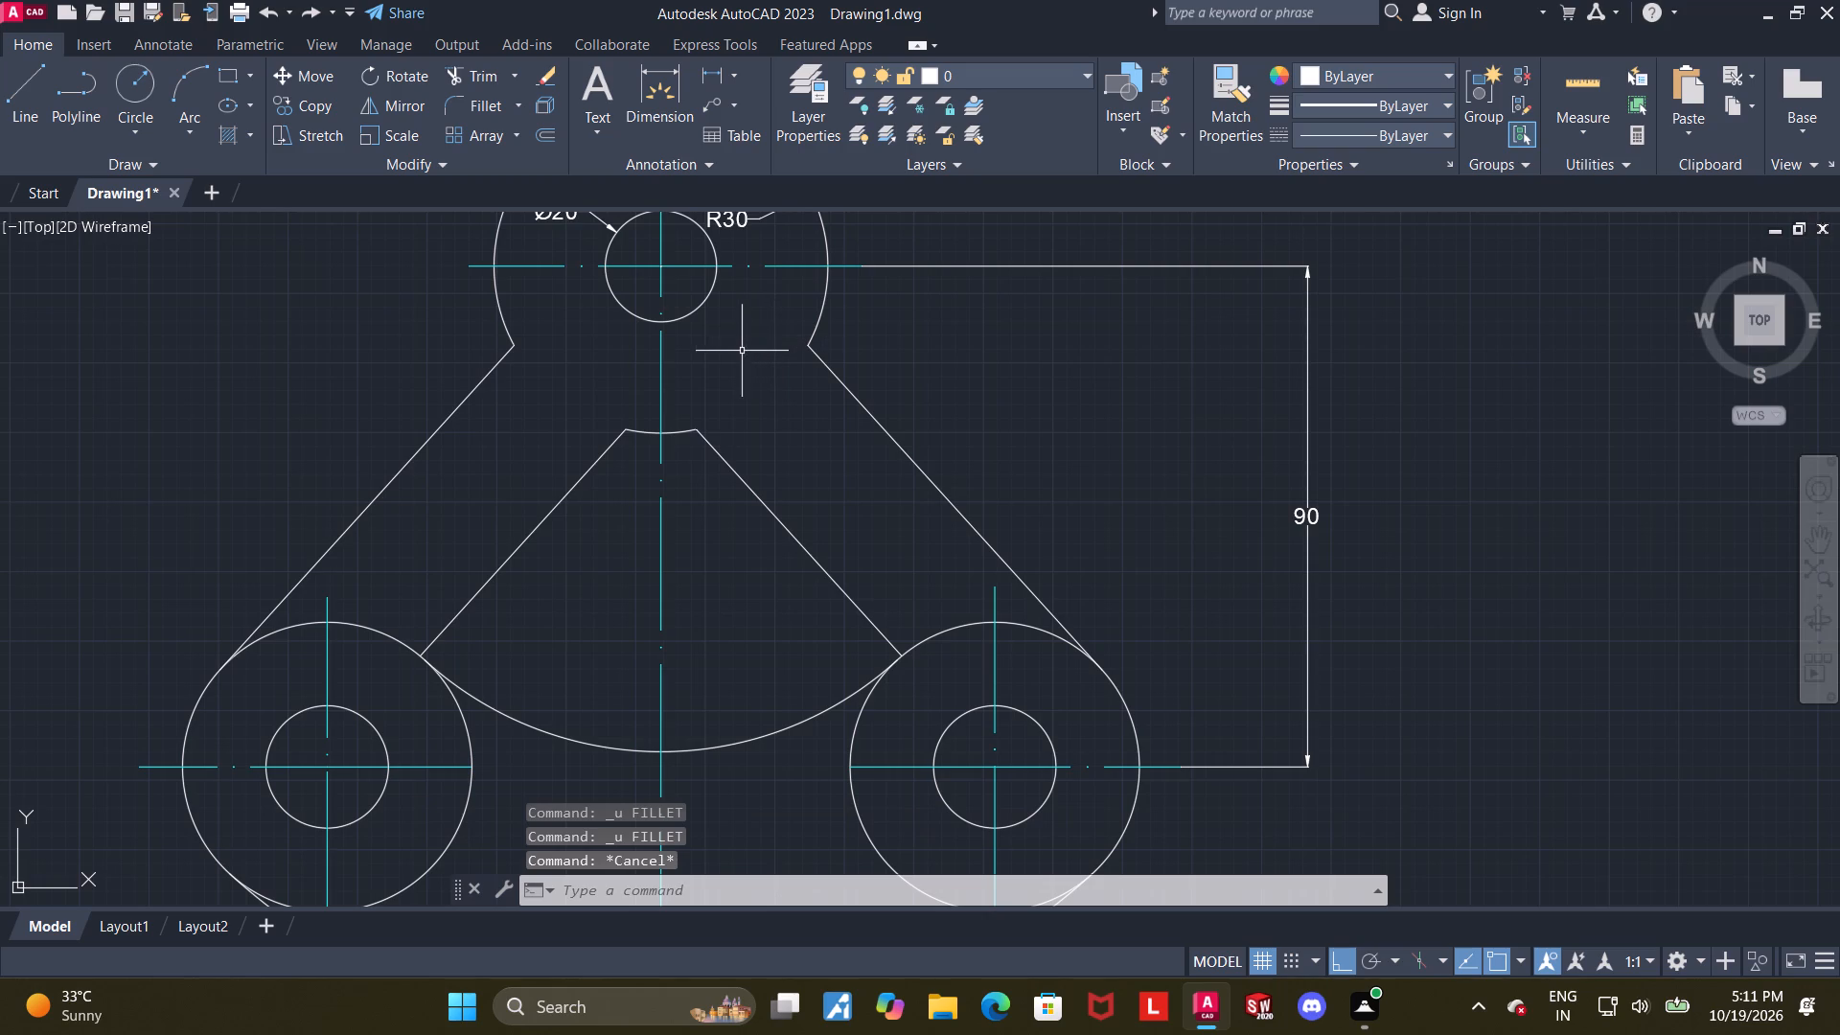
Draw a circle of radius 10 tangent to the left and right inner side lines near their upper ends.
click(131, 124)
click(164, 365)
click(582, 494)
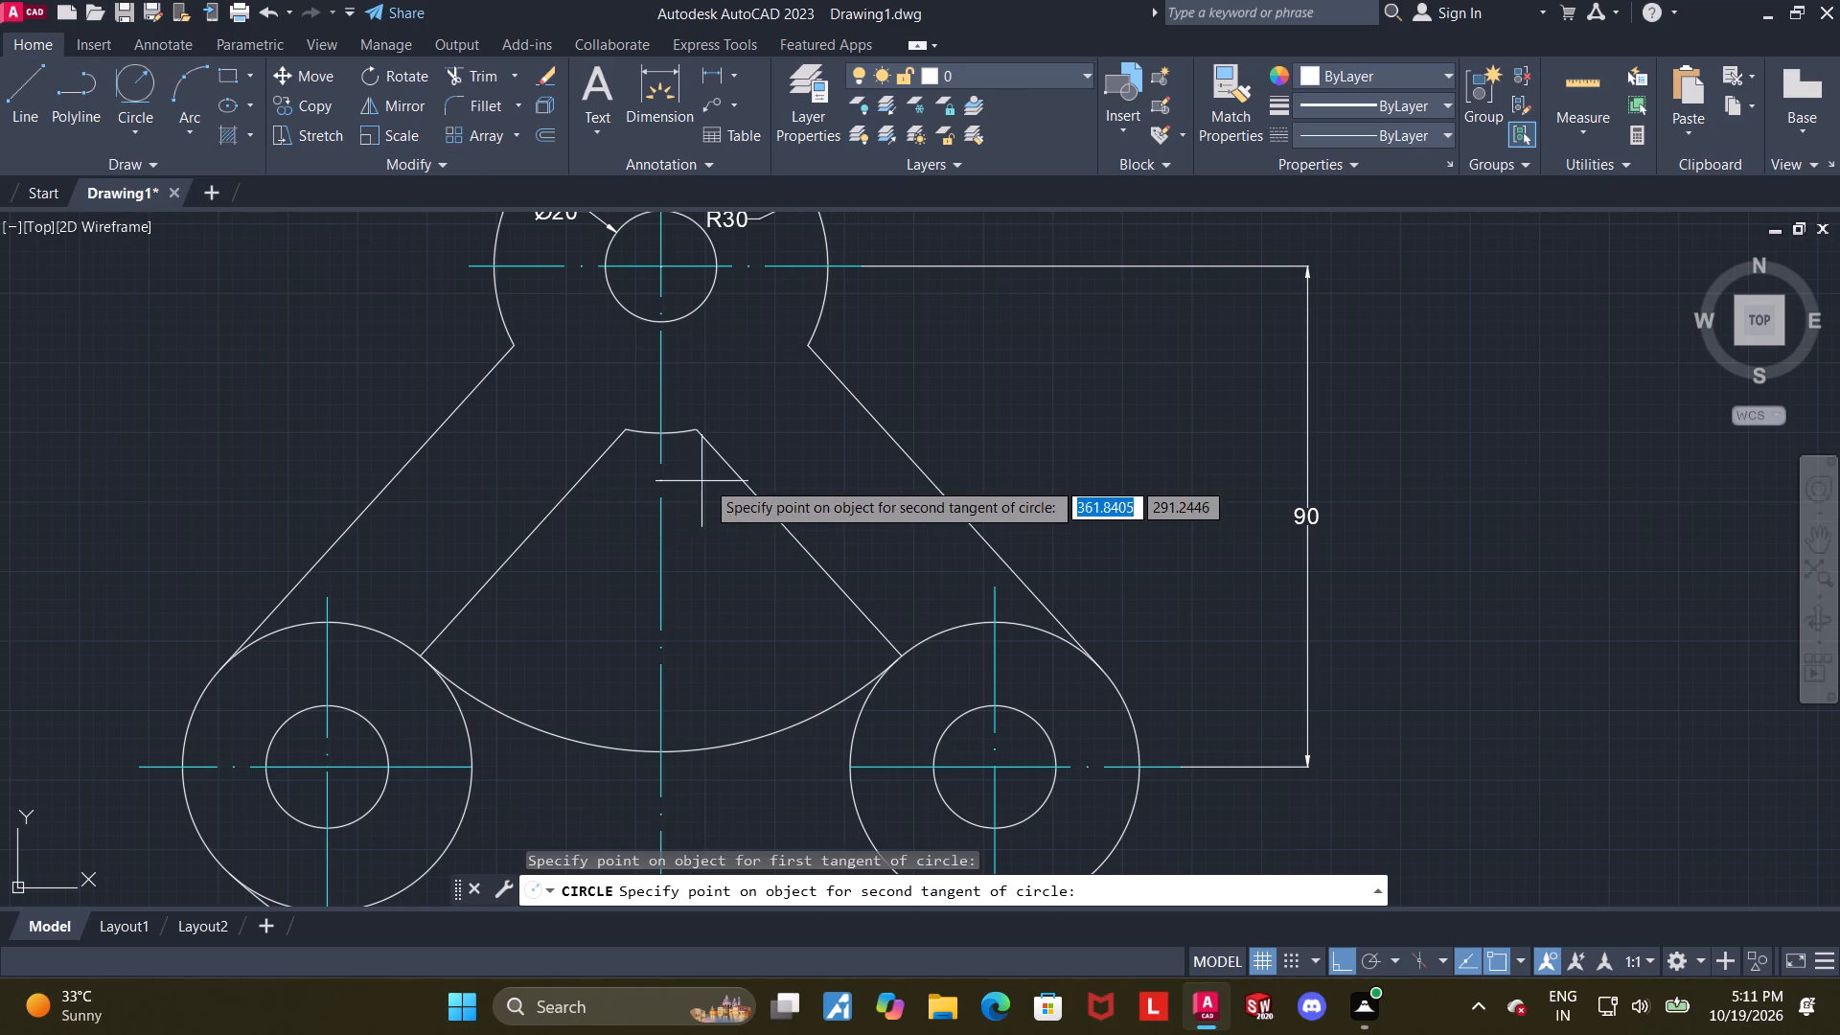
click(724, 469)
text(10)
key(Return)
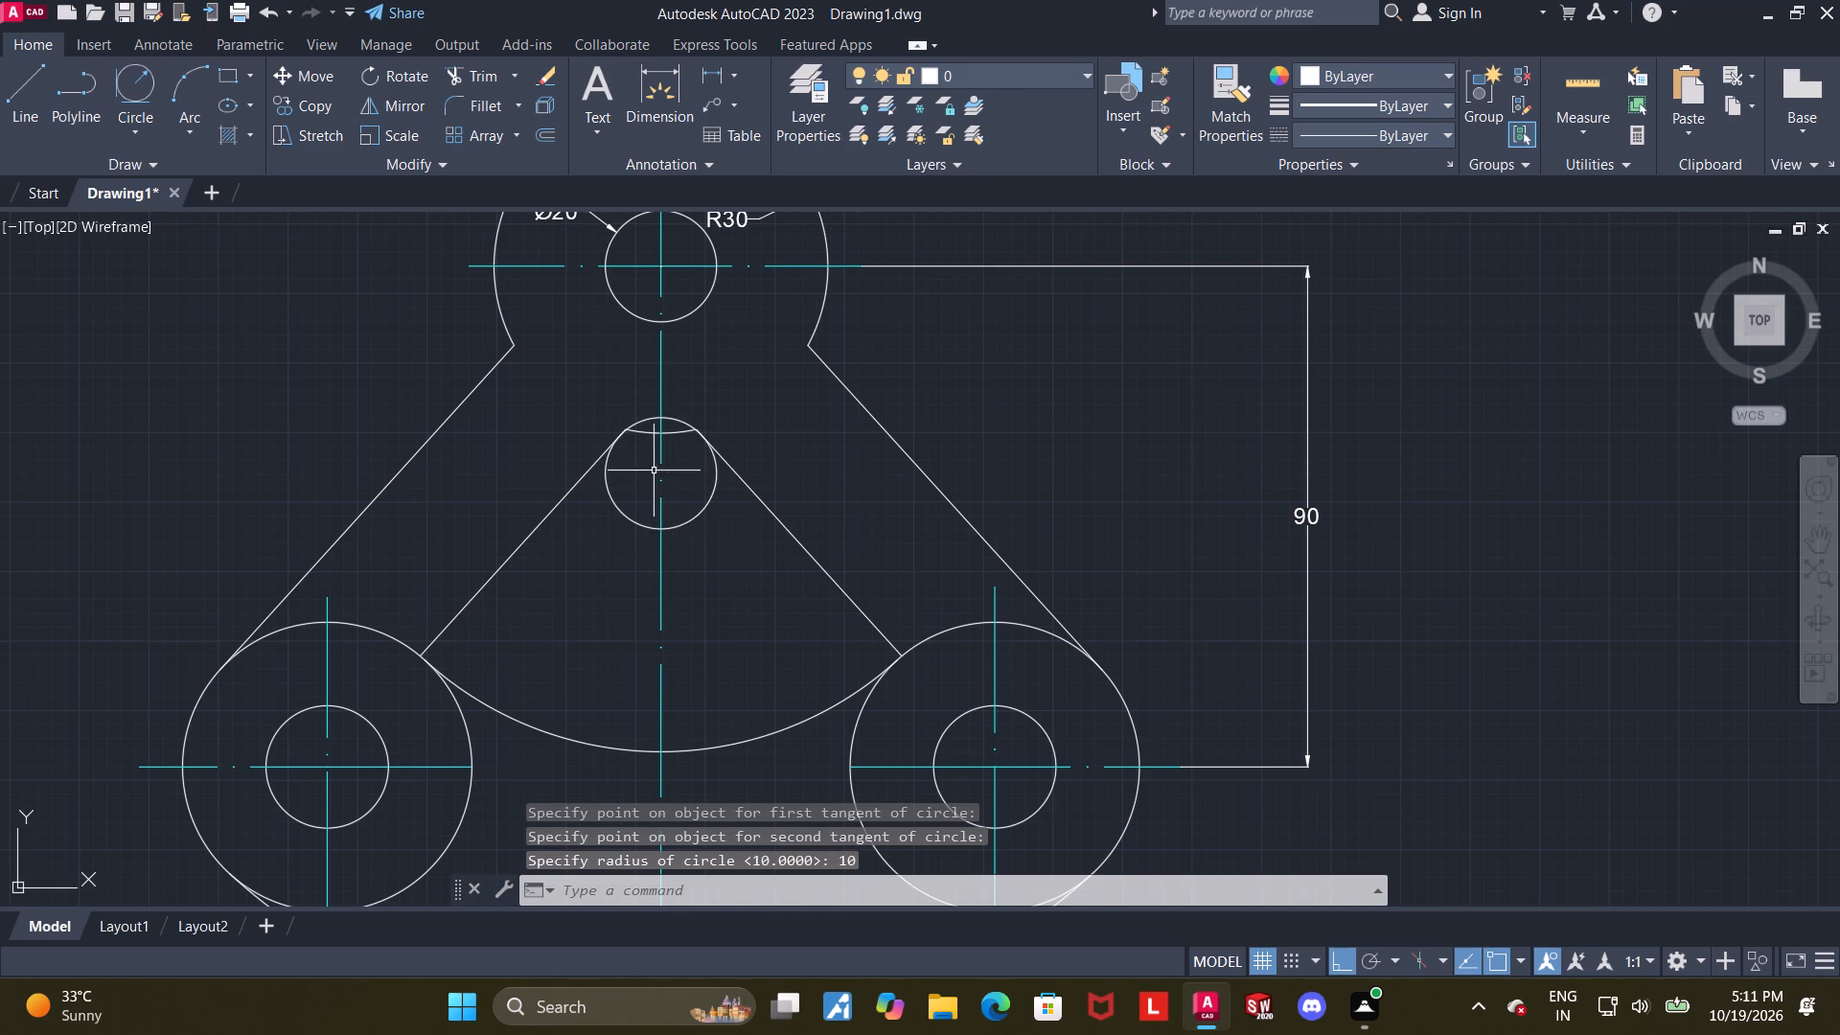
Trim away the part of the short upper arc that lies inside the new radius 10 tangent circle.
scroll(654, 471, up, 1)
scroll(564, 389, up, 3)
click(473, 76)
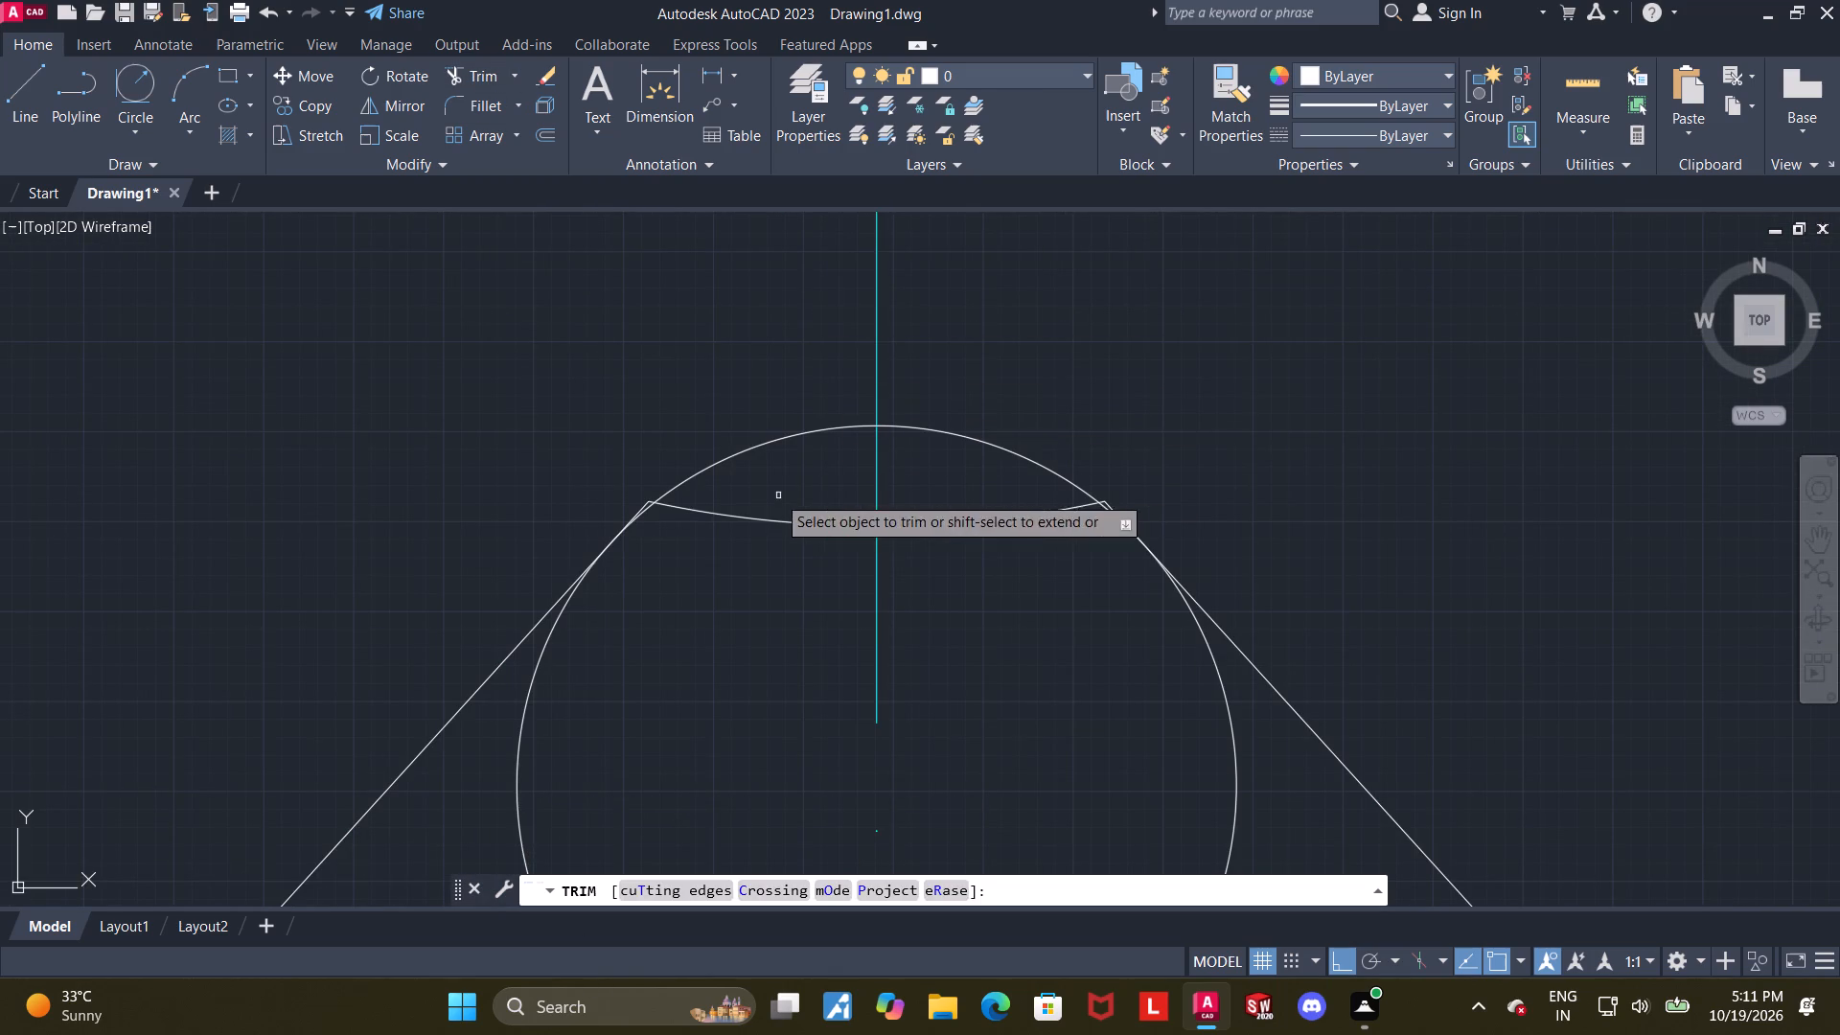
drag(770, 493, 683, 571)
scroll(649, 517, down, 4)
scroll(672, 511, up, 3)
drag(751, 542, 757, 561)
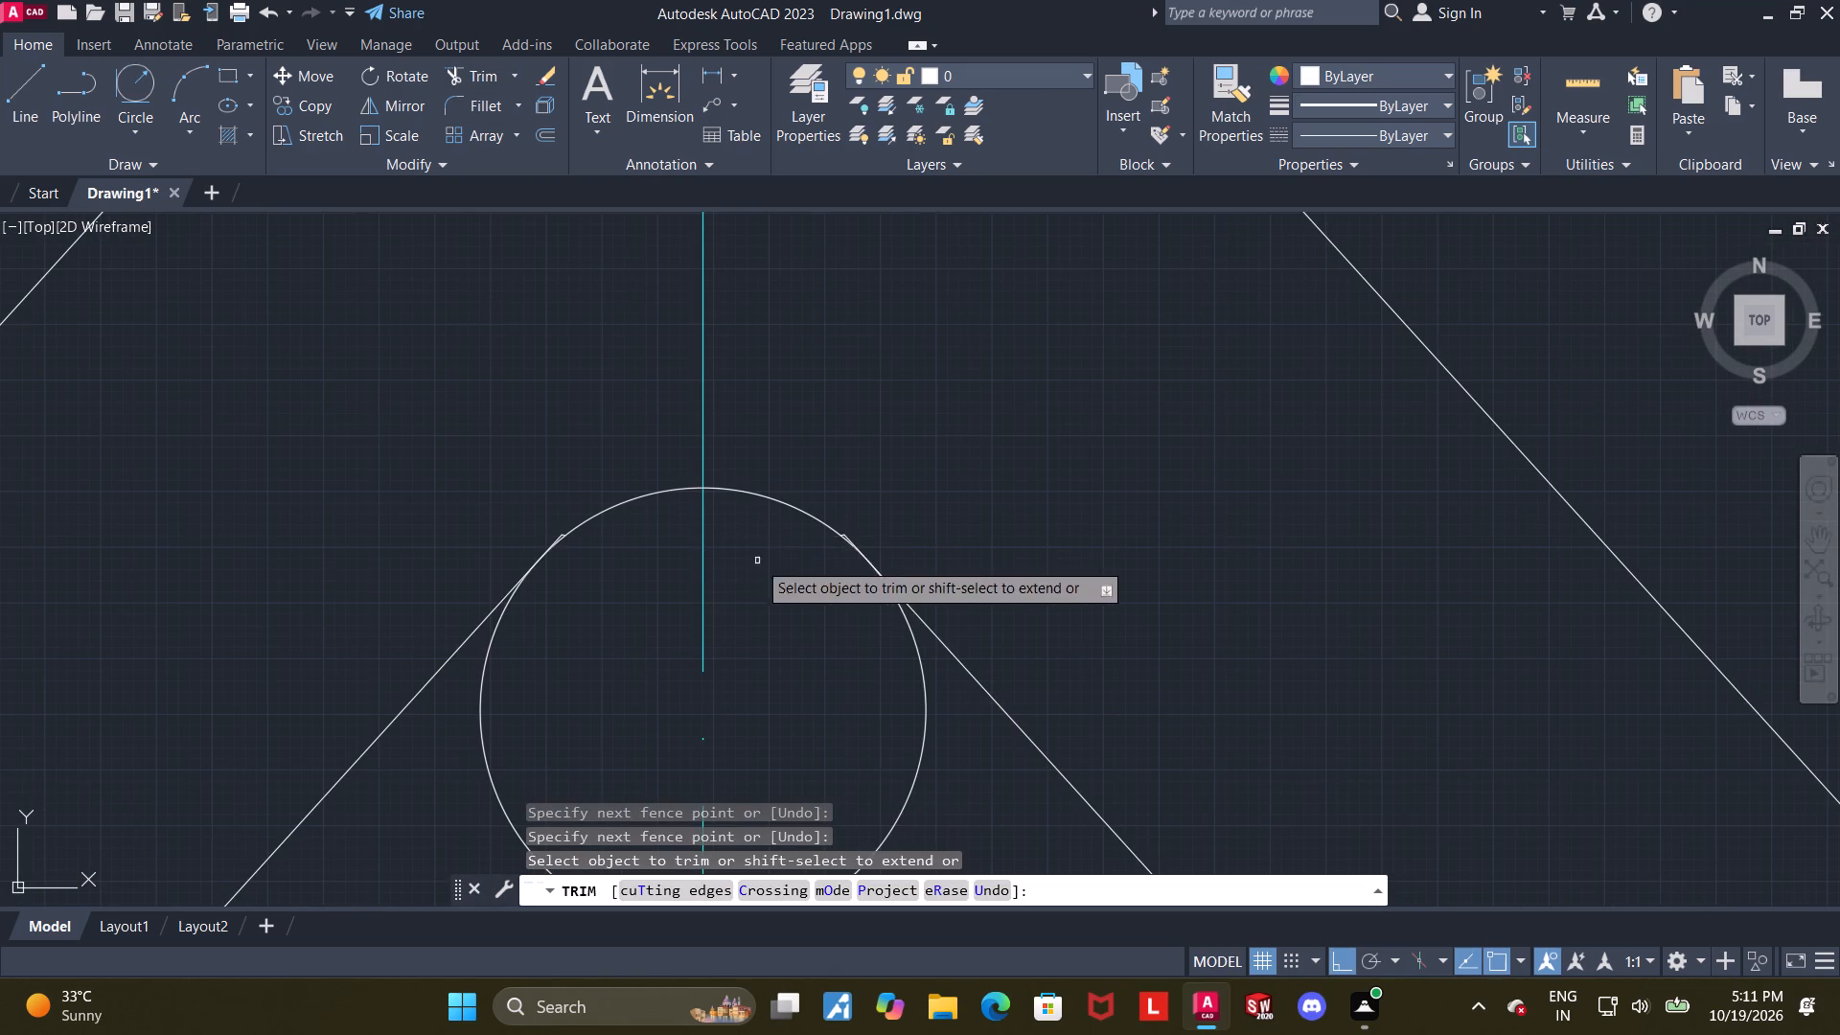
Trim the leftover arc piece and line end sticking out beyond the tangent circle at the right inner side line.
scroll(867, 543, down, 5)
scroll(883, 527, up, 8)
scroll(712, 655, down, 3)
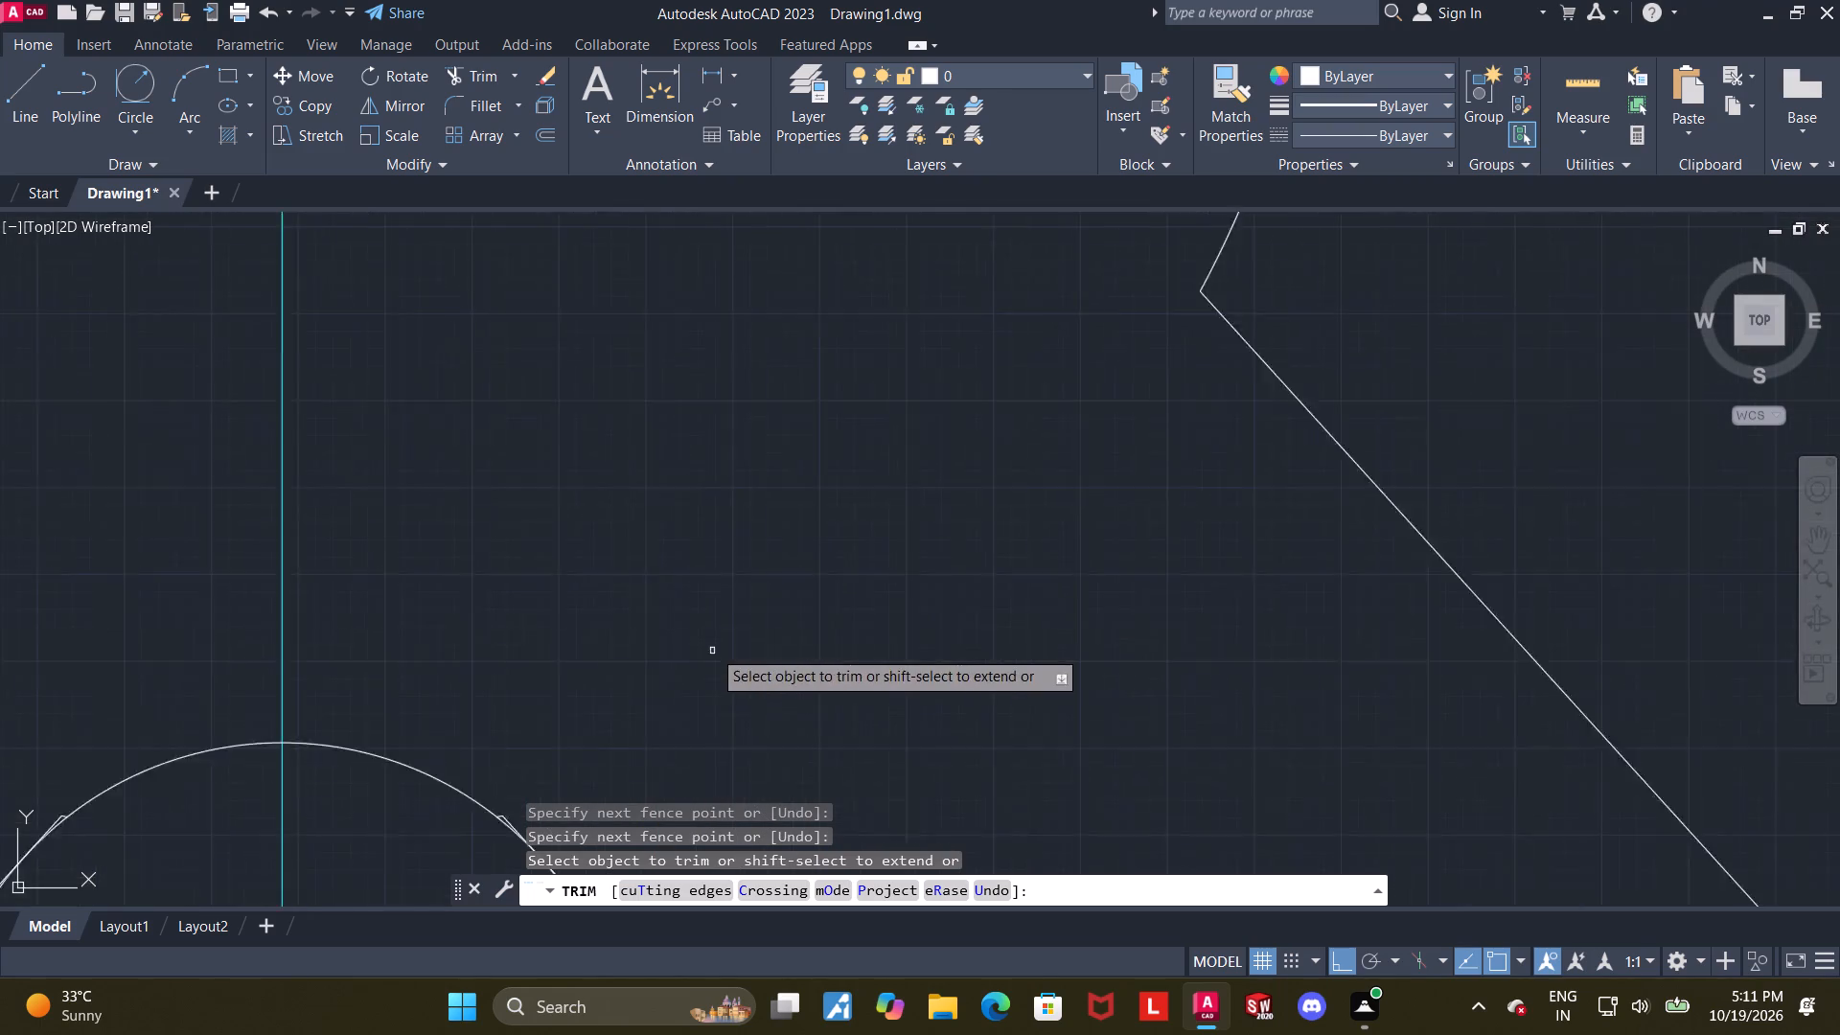
scroll(712, 649, down, 2)
scroll(678, 724, up, 3)
scroll(659, 613, up, 3)
drag(538, 440, 523, 435)
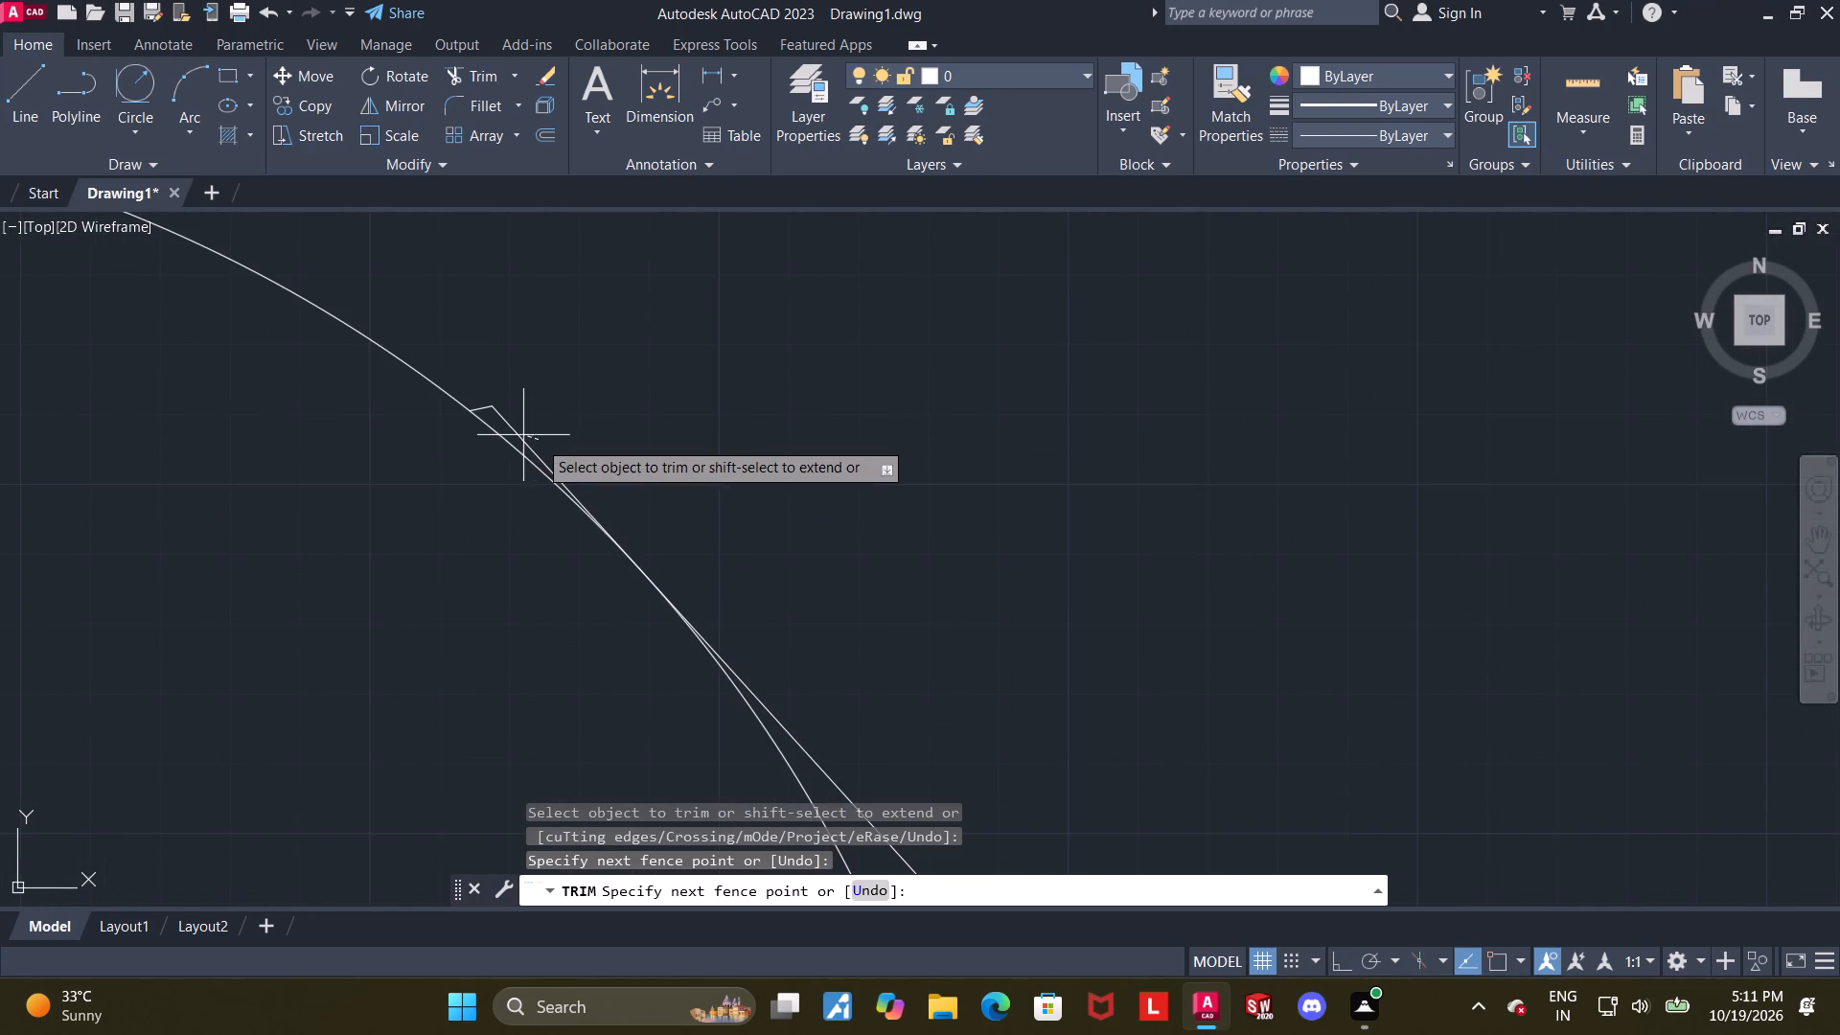
drag(523, 435, 486, 406)
Trim the leftover arc piece and line end sticking out beyond the tangent circle at the left inner side line.
scroll(602, 454, down, 3)
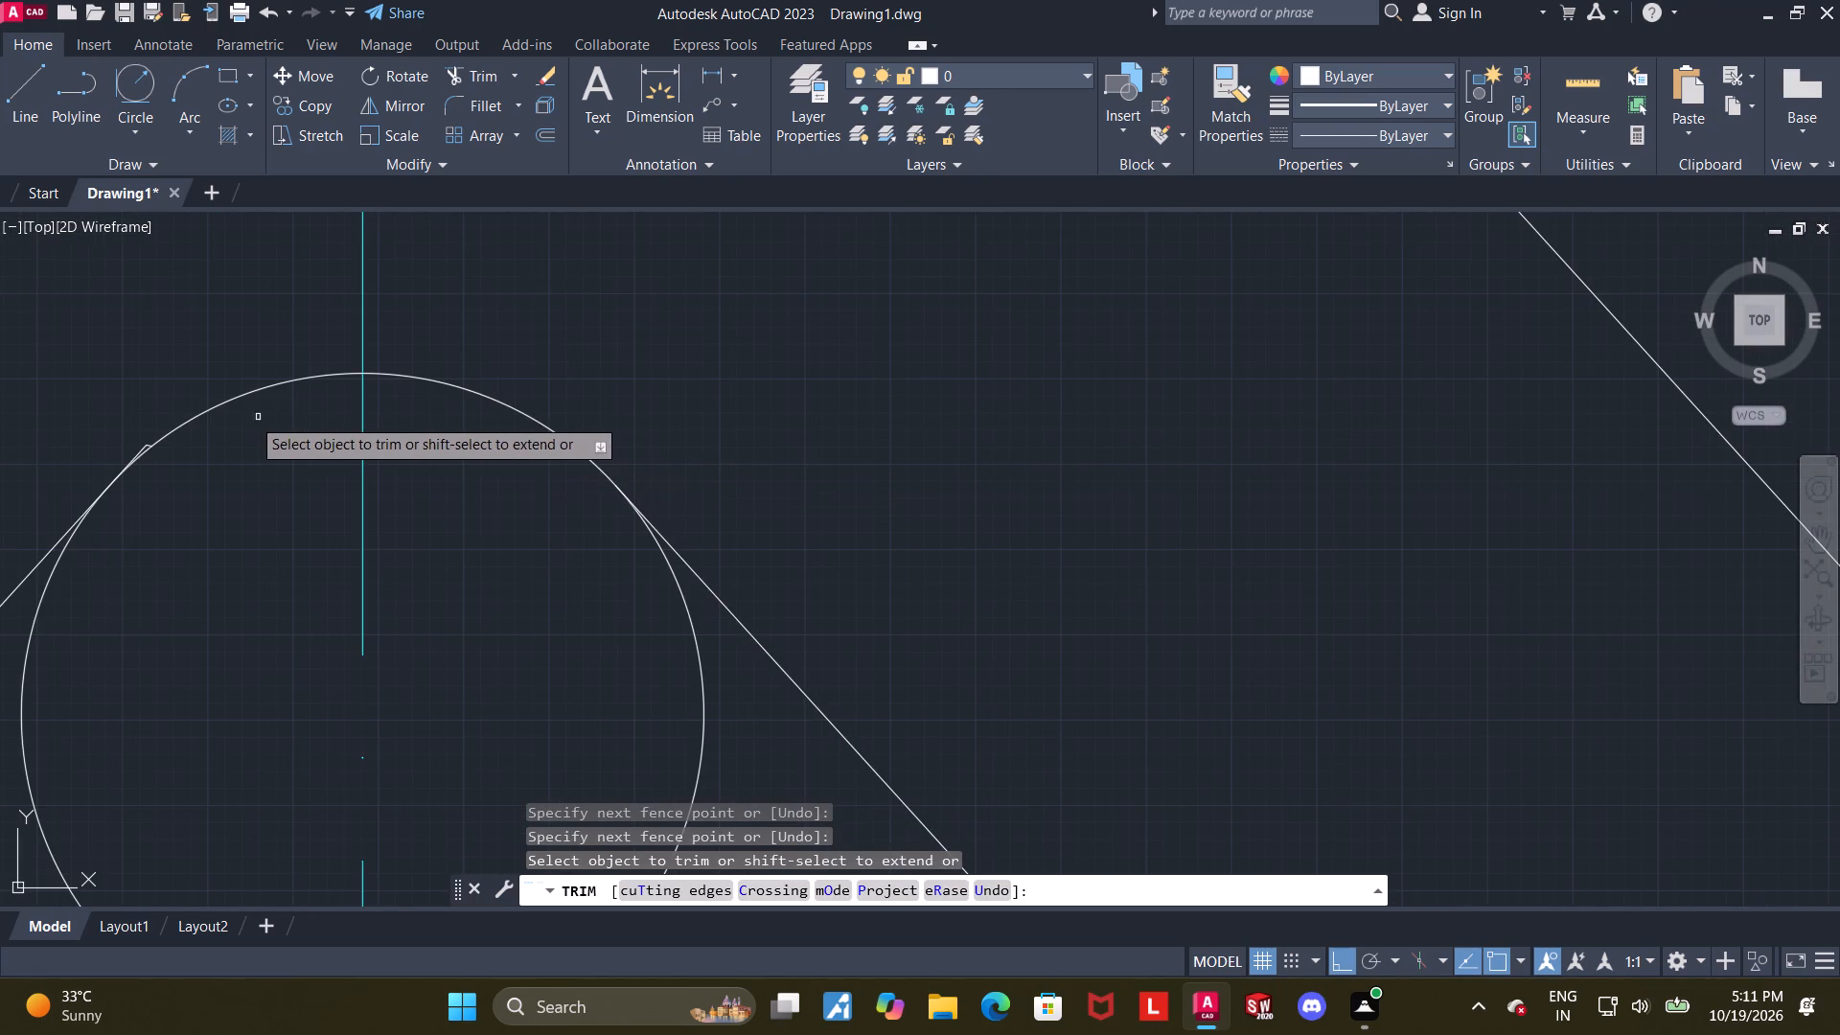
scroll(127, 422, up, 3)
scroll(174, 501, up, 1)
drag(232, 503, 195, 520)
scroll(266, 512, up, 5)
scroll(427, 508, down, 4)
click(246, 545)
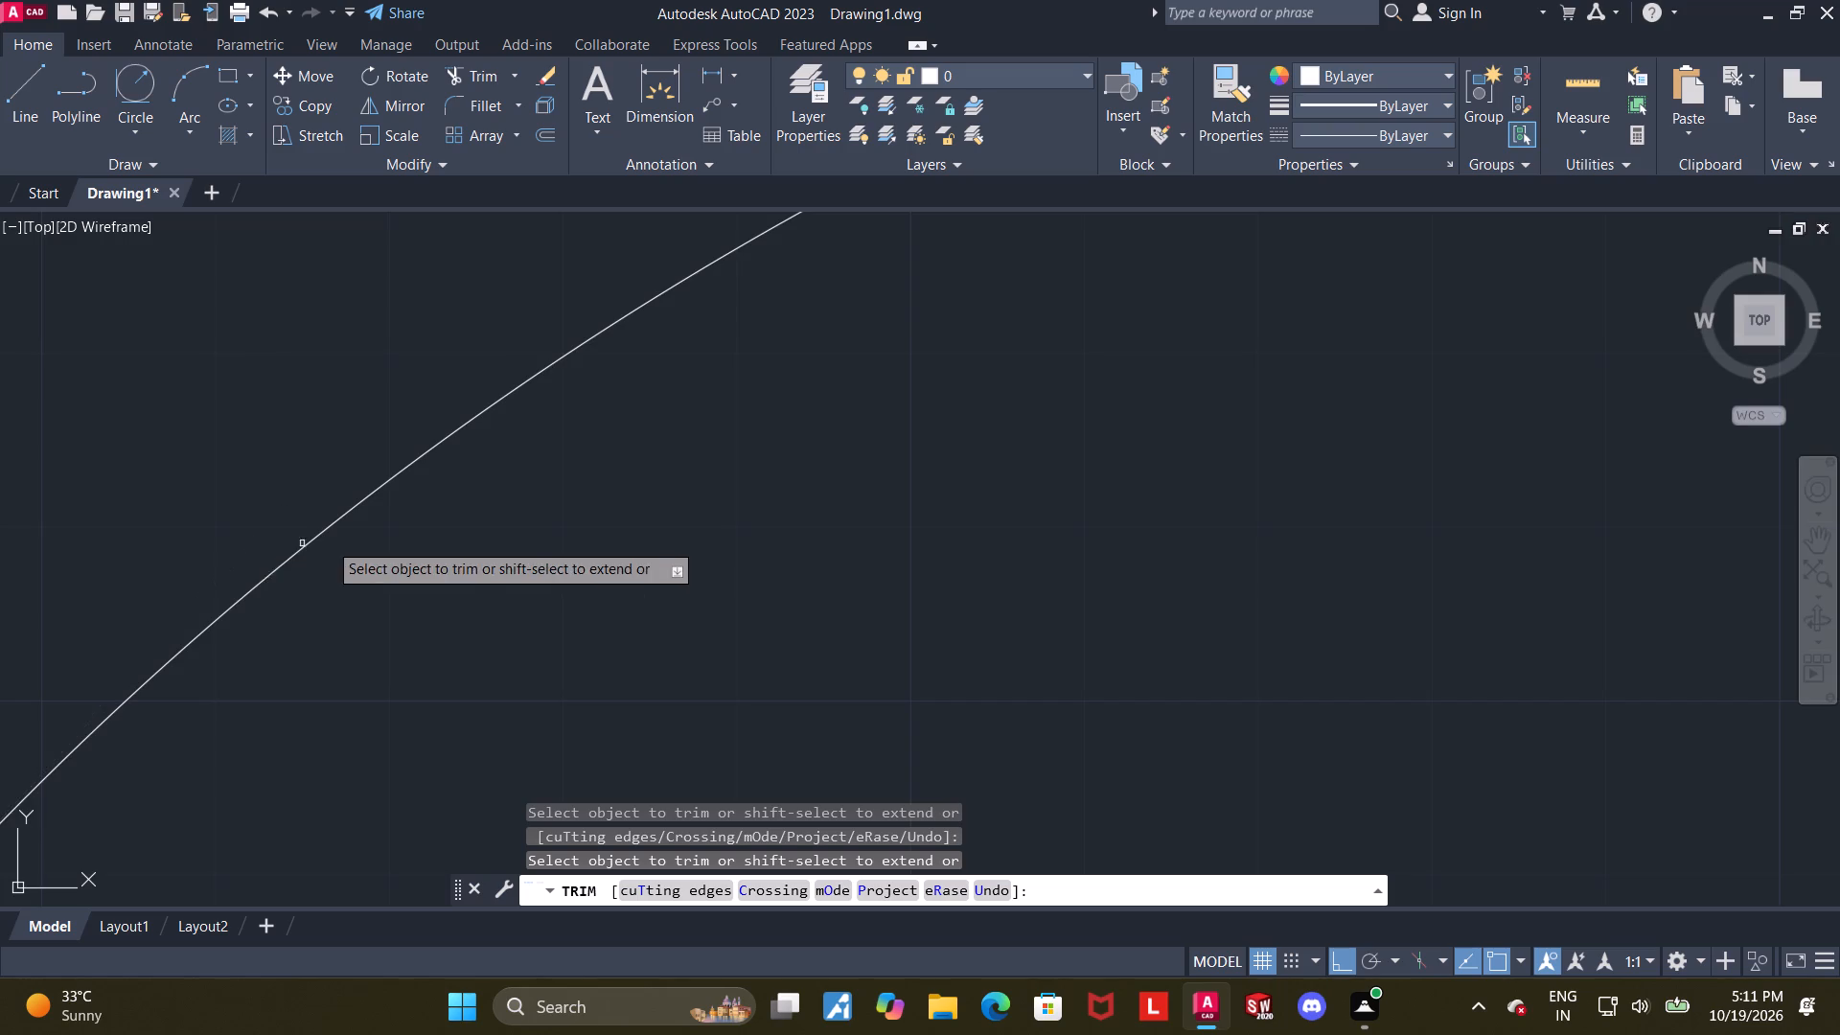
scroll(352, 540, down, 4)
scroll(473, 545, down, 4)
middle_drag(676, 611, 714, 408)
key(Escape)
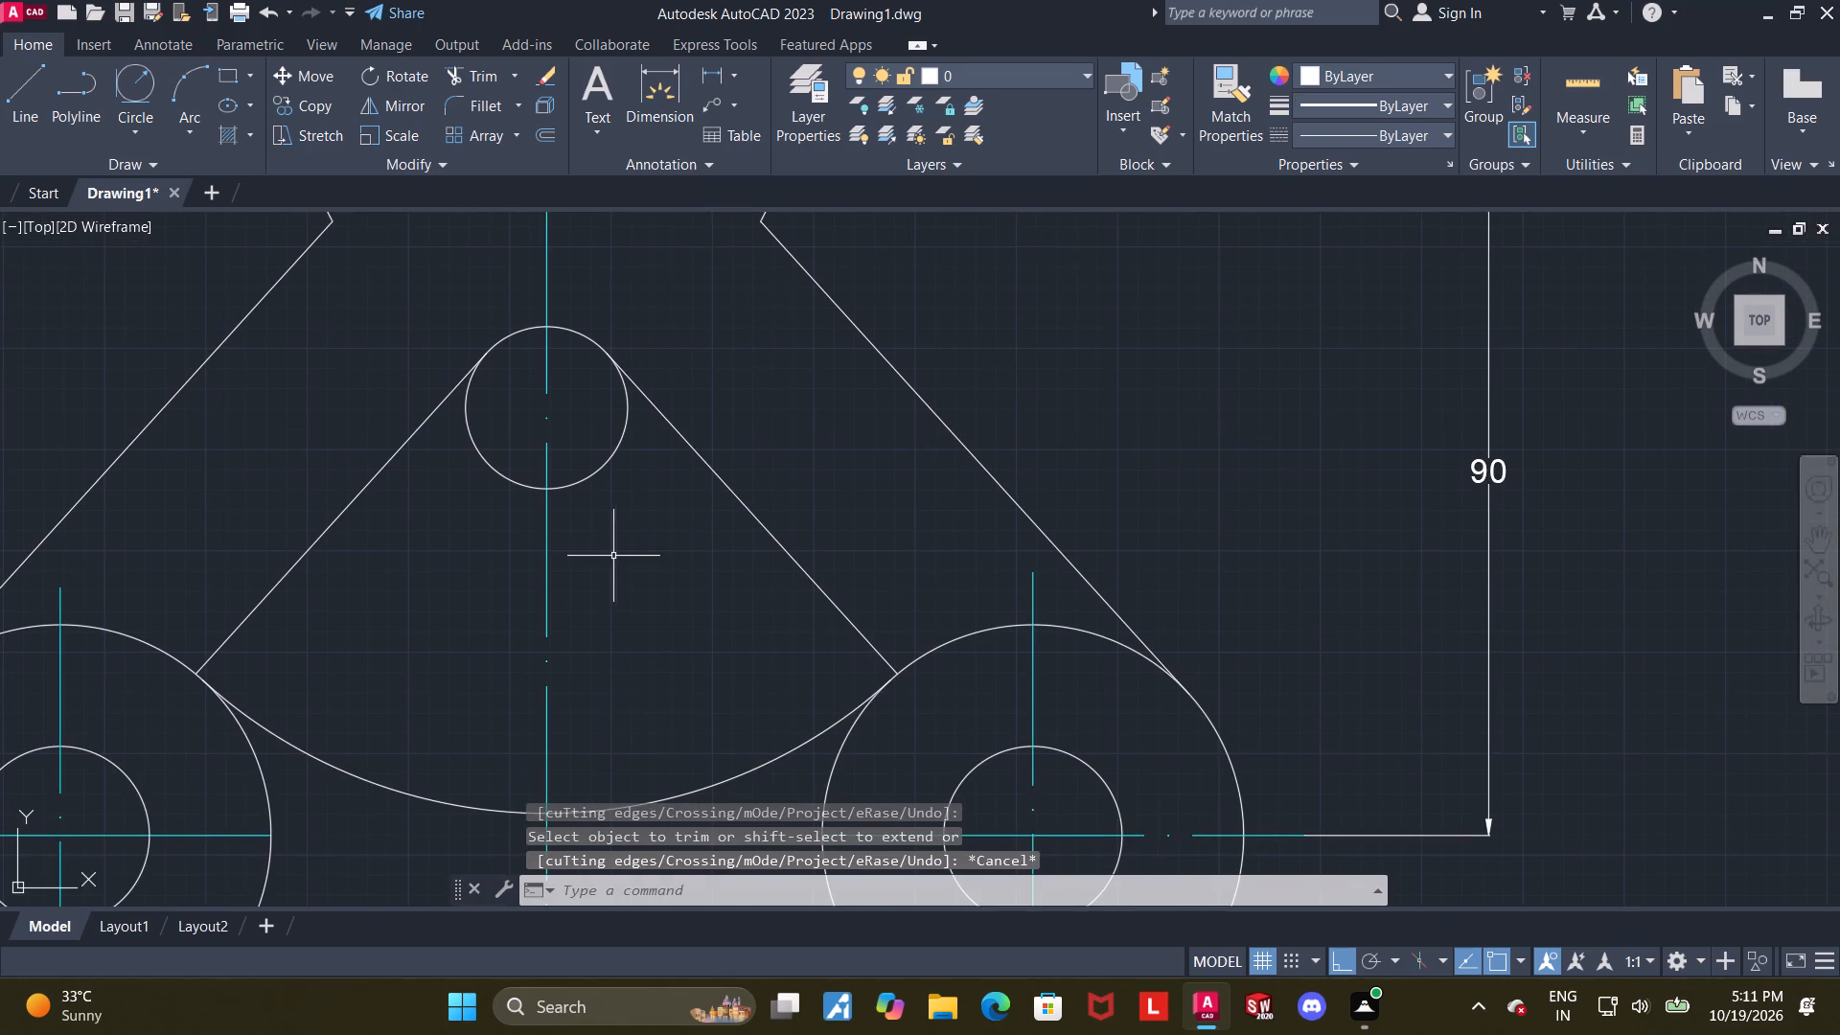
Trim the lower left and lower right portions of the radius 10 circle, keeping only the rounded top between the inner side lines.
middle_drag(623, 561, 722, 497)
scroll(609, 341, up, 2)
key(Escape)
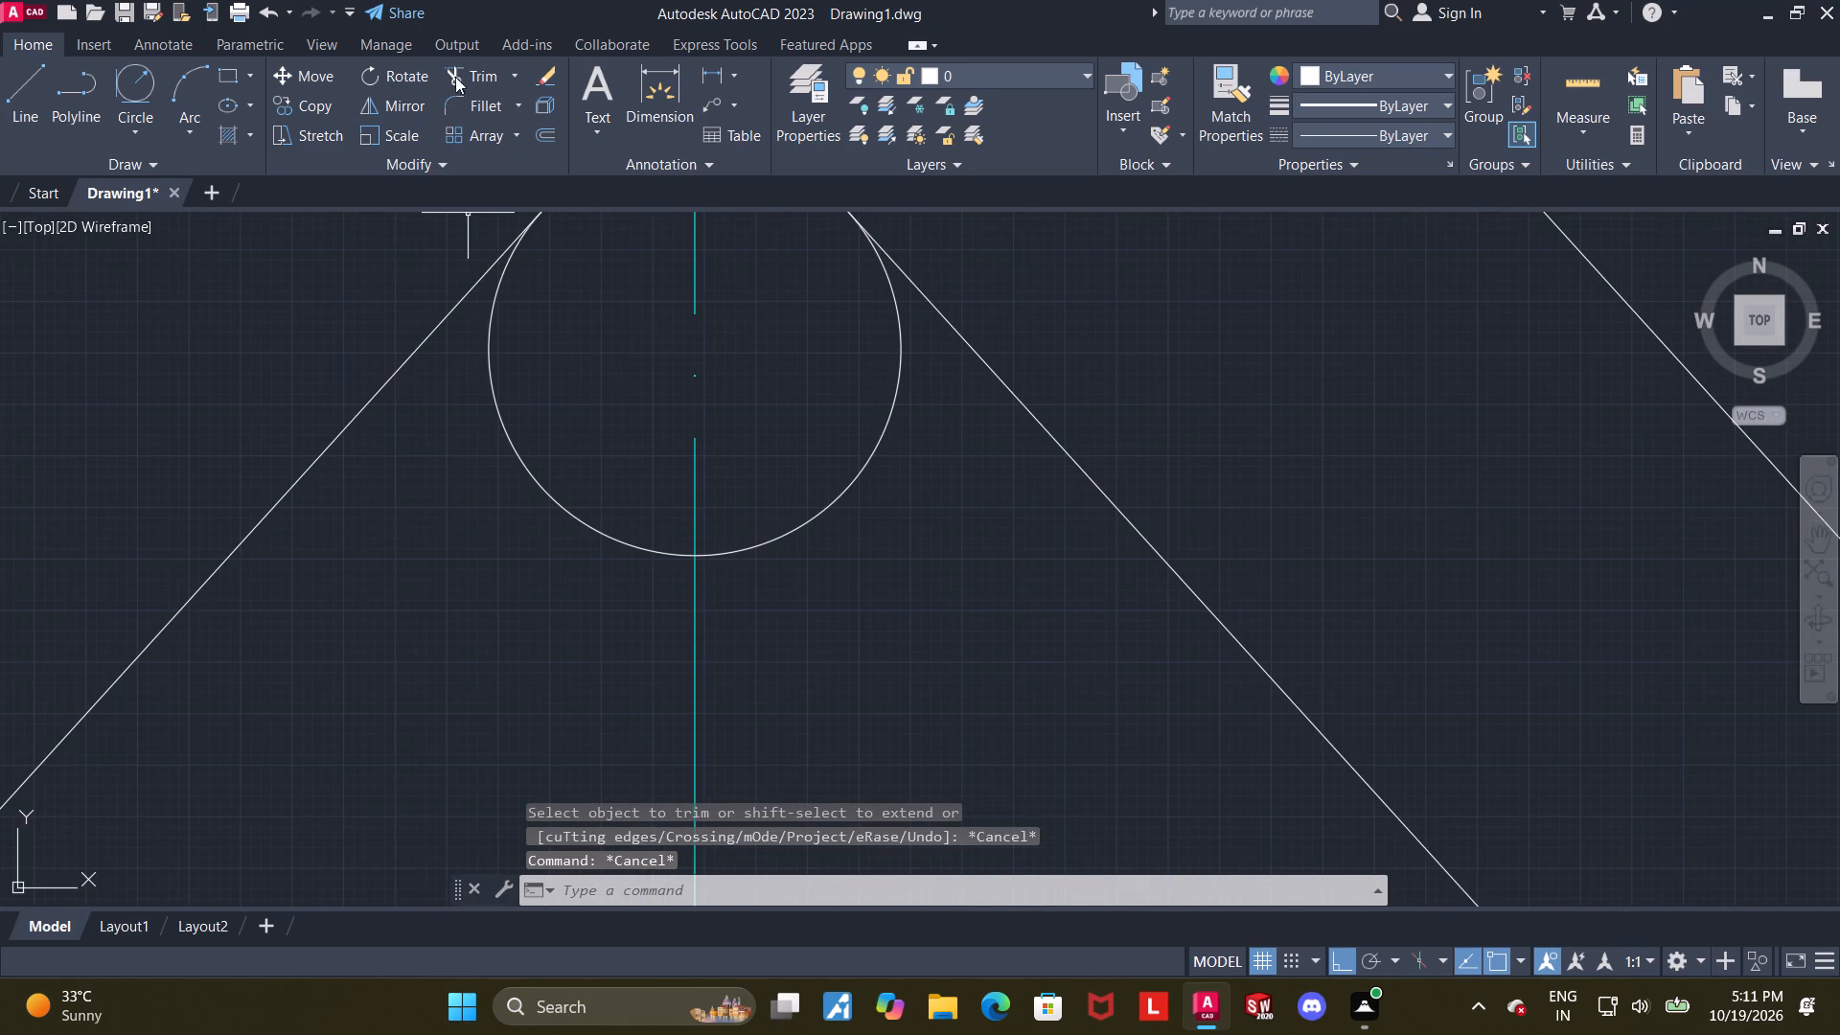
click(459, 60)
click(466, 80)
drag(631, 424, 533, 511)
drag(709, 454, 772, 603)
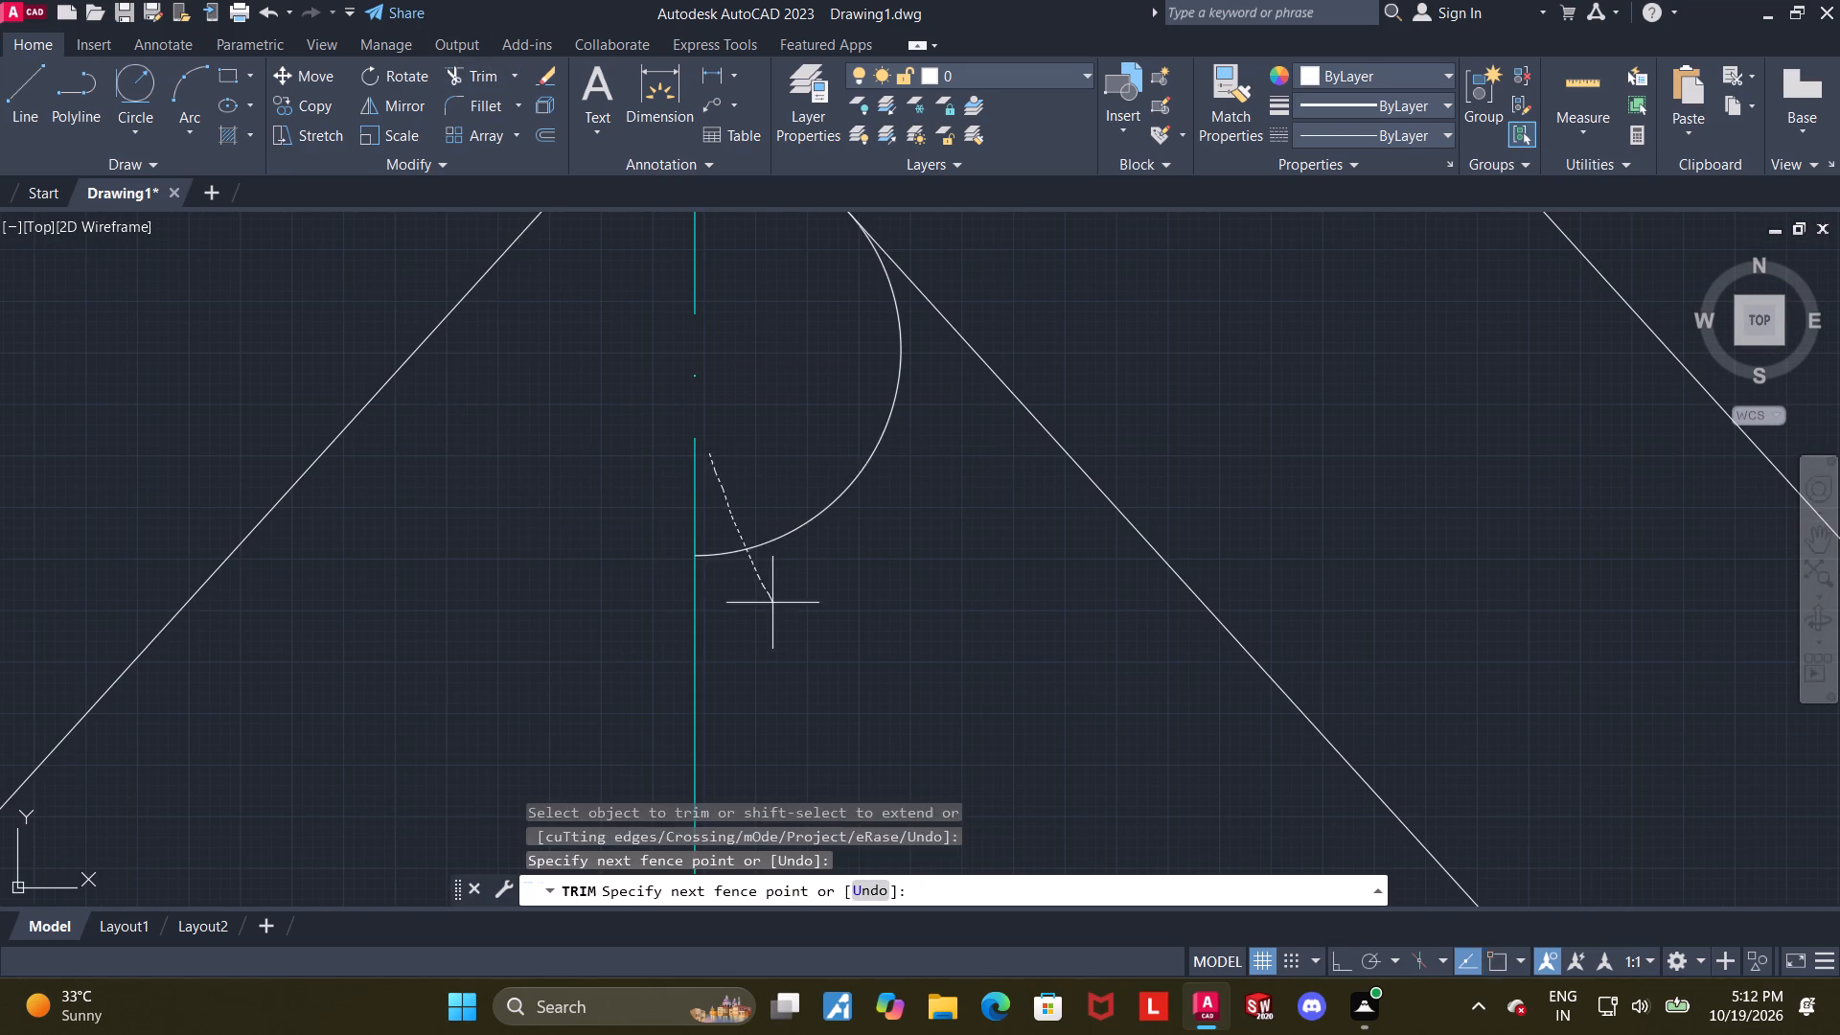
Trim the remaining lower right portion of the radius 10 circle below the rounded top of the inner opening.
drag(772, 603, 772, 604)
scroll(791, 567, up, 4)
scroll(809, 579, down, 8)
key(Escape)
middle_drag(810, 613, 798, 533)
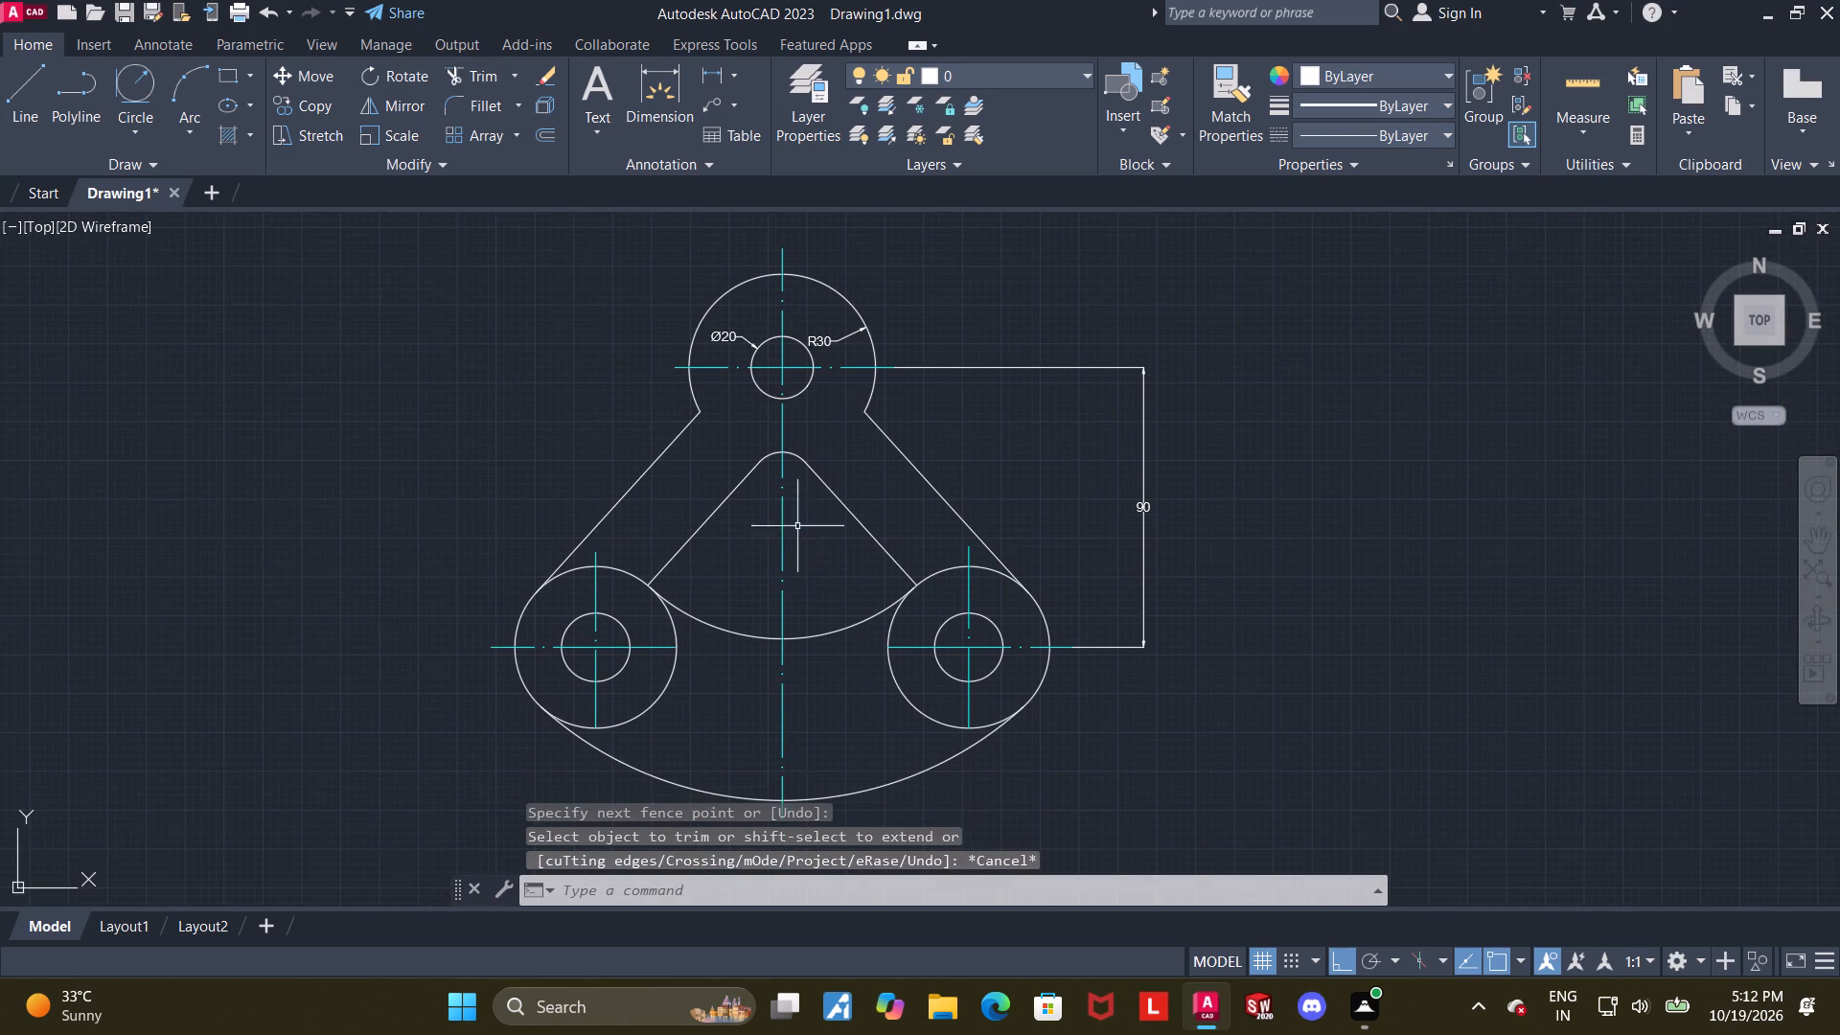
Draw a horizontal line from the top of the lower left outer circle to the top of the lower right outer circle.
scroll(812, 586, up, 1)
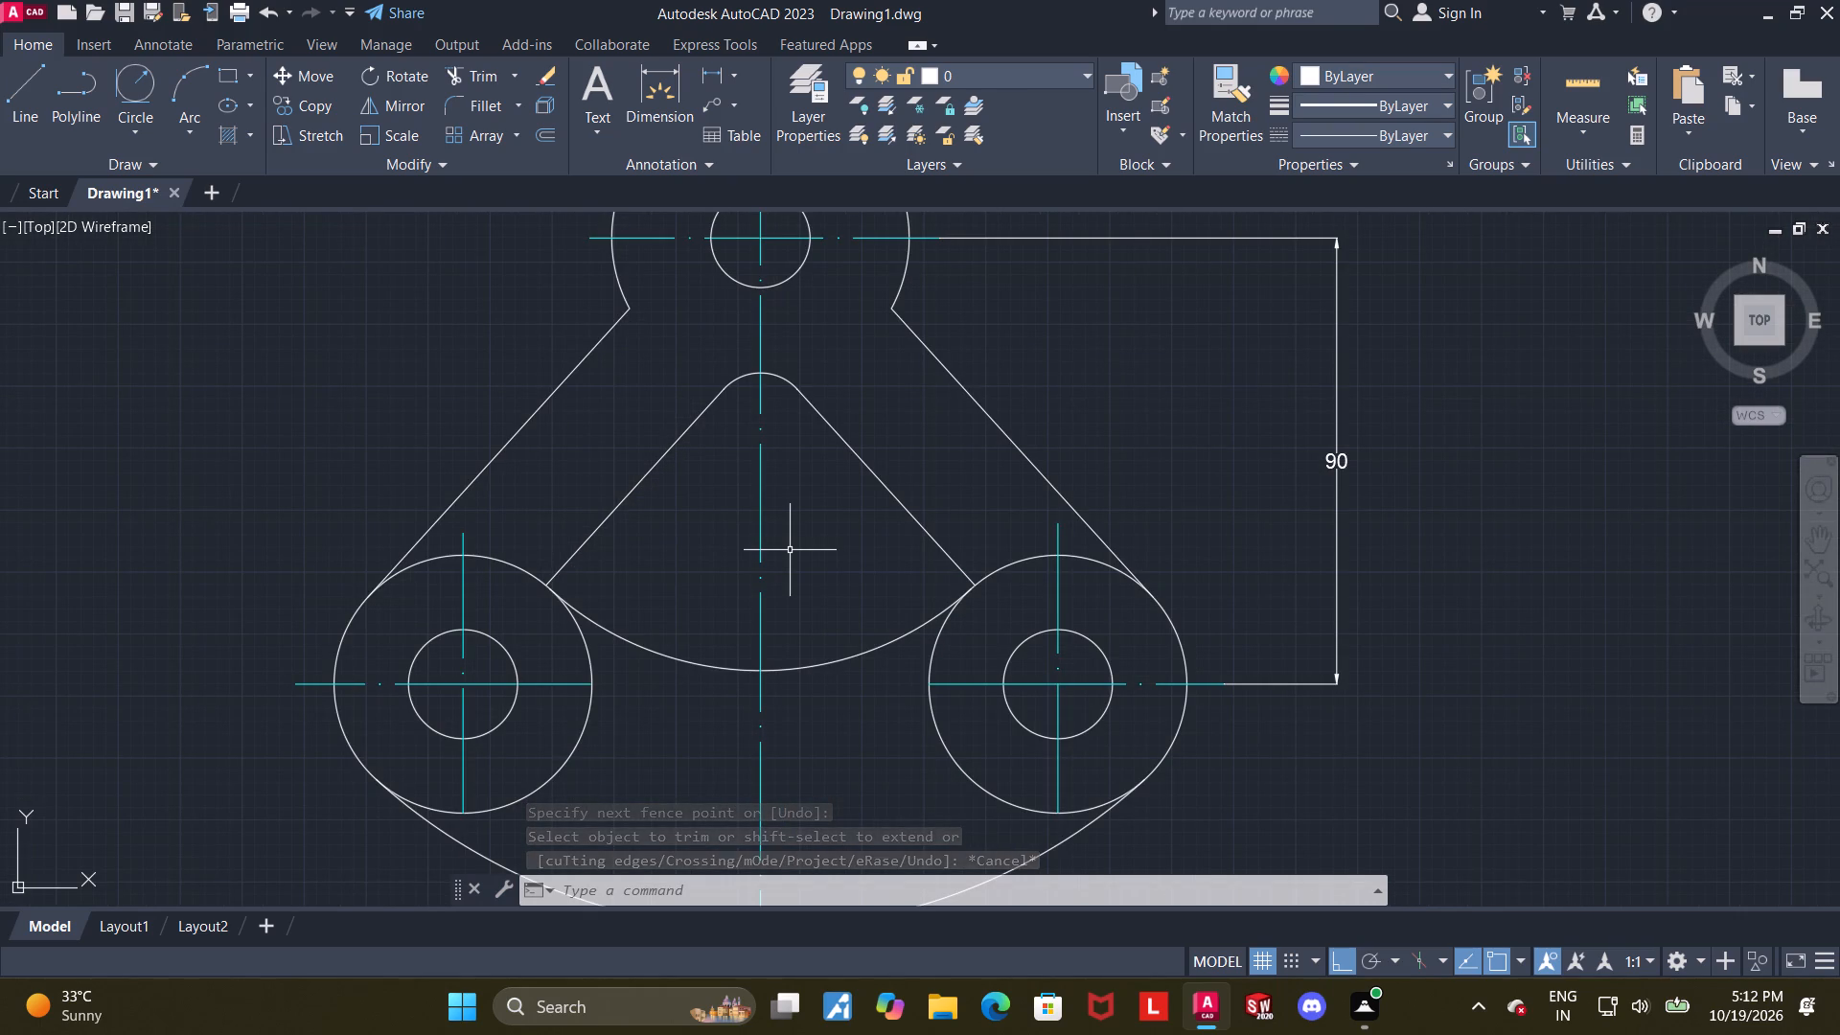
scroll(811, 561, up, 1)
scroll(771, 560, down, 1)
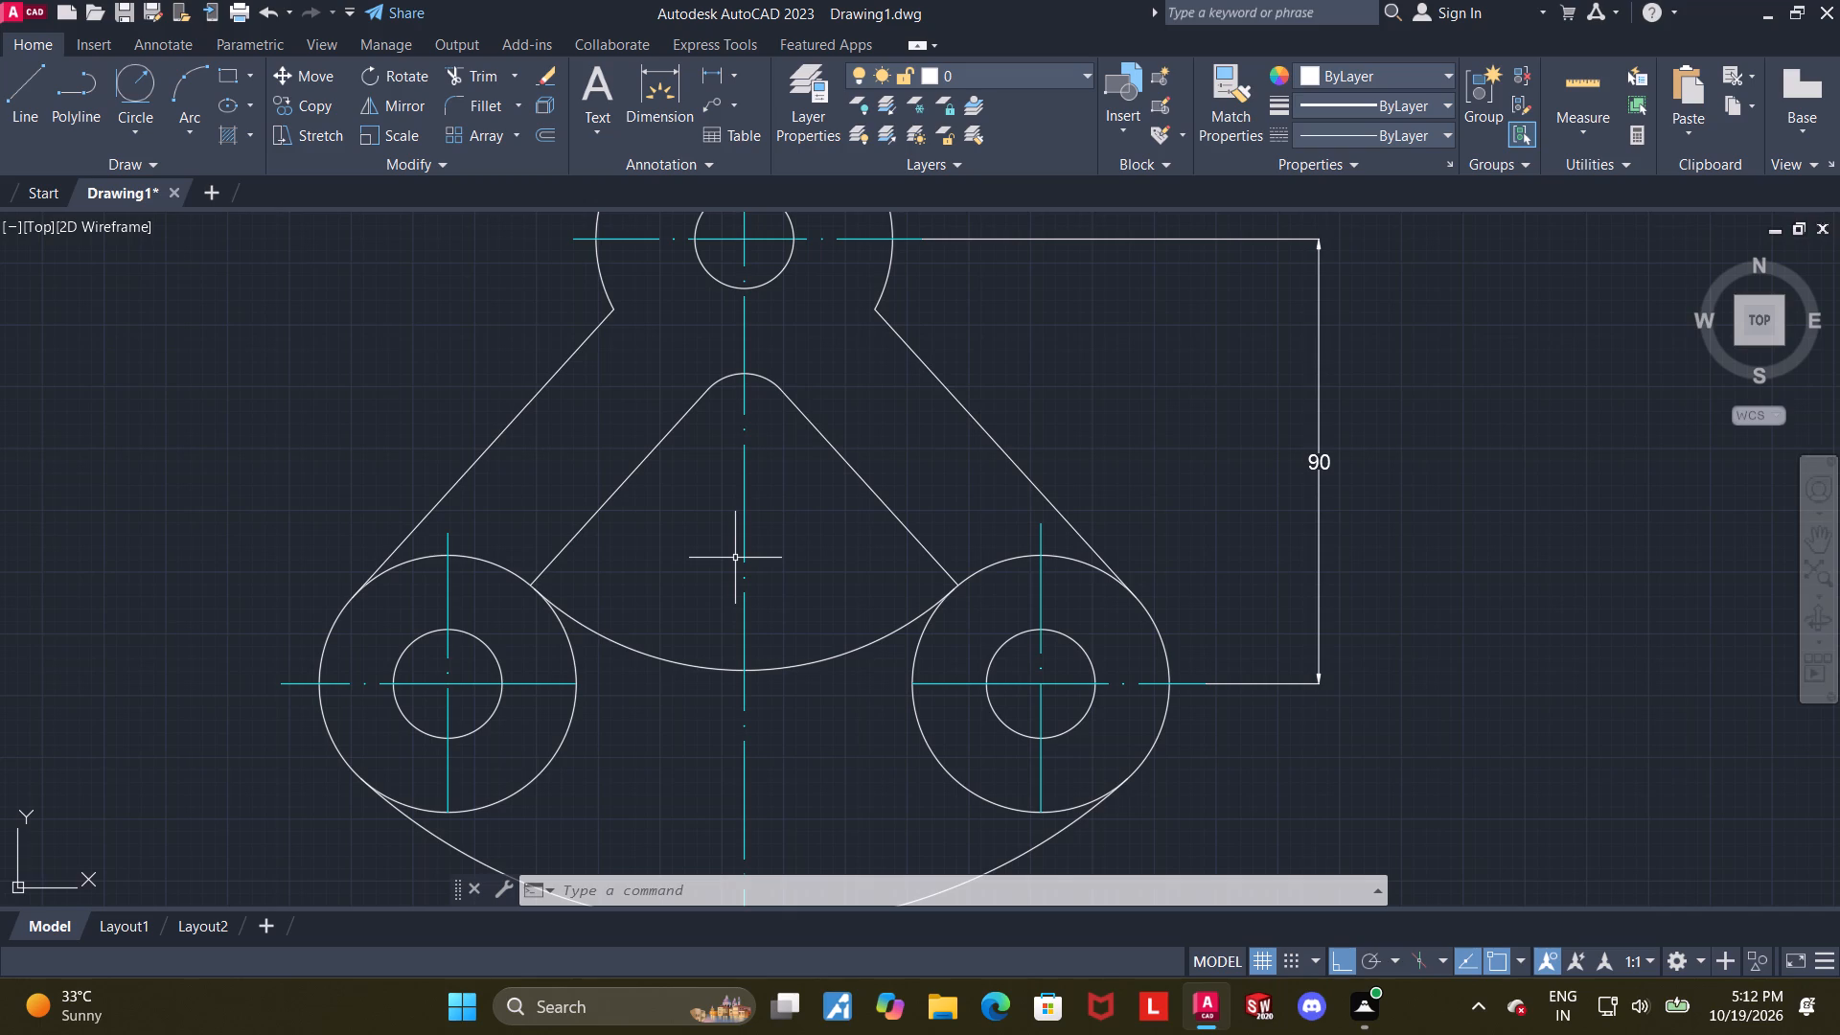
scroll(755, 576, up, 1)
middle_drag(592, 540, 592, 585)
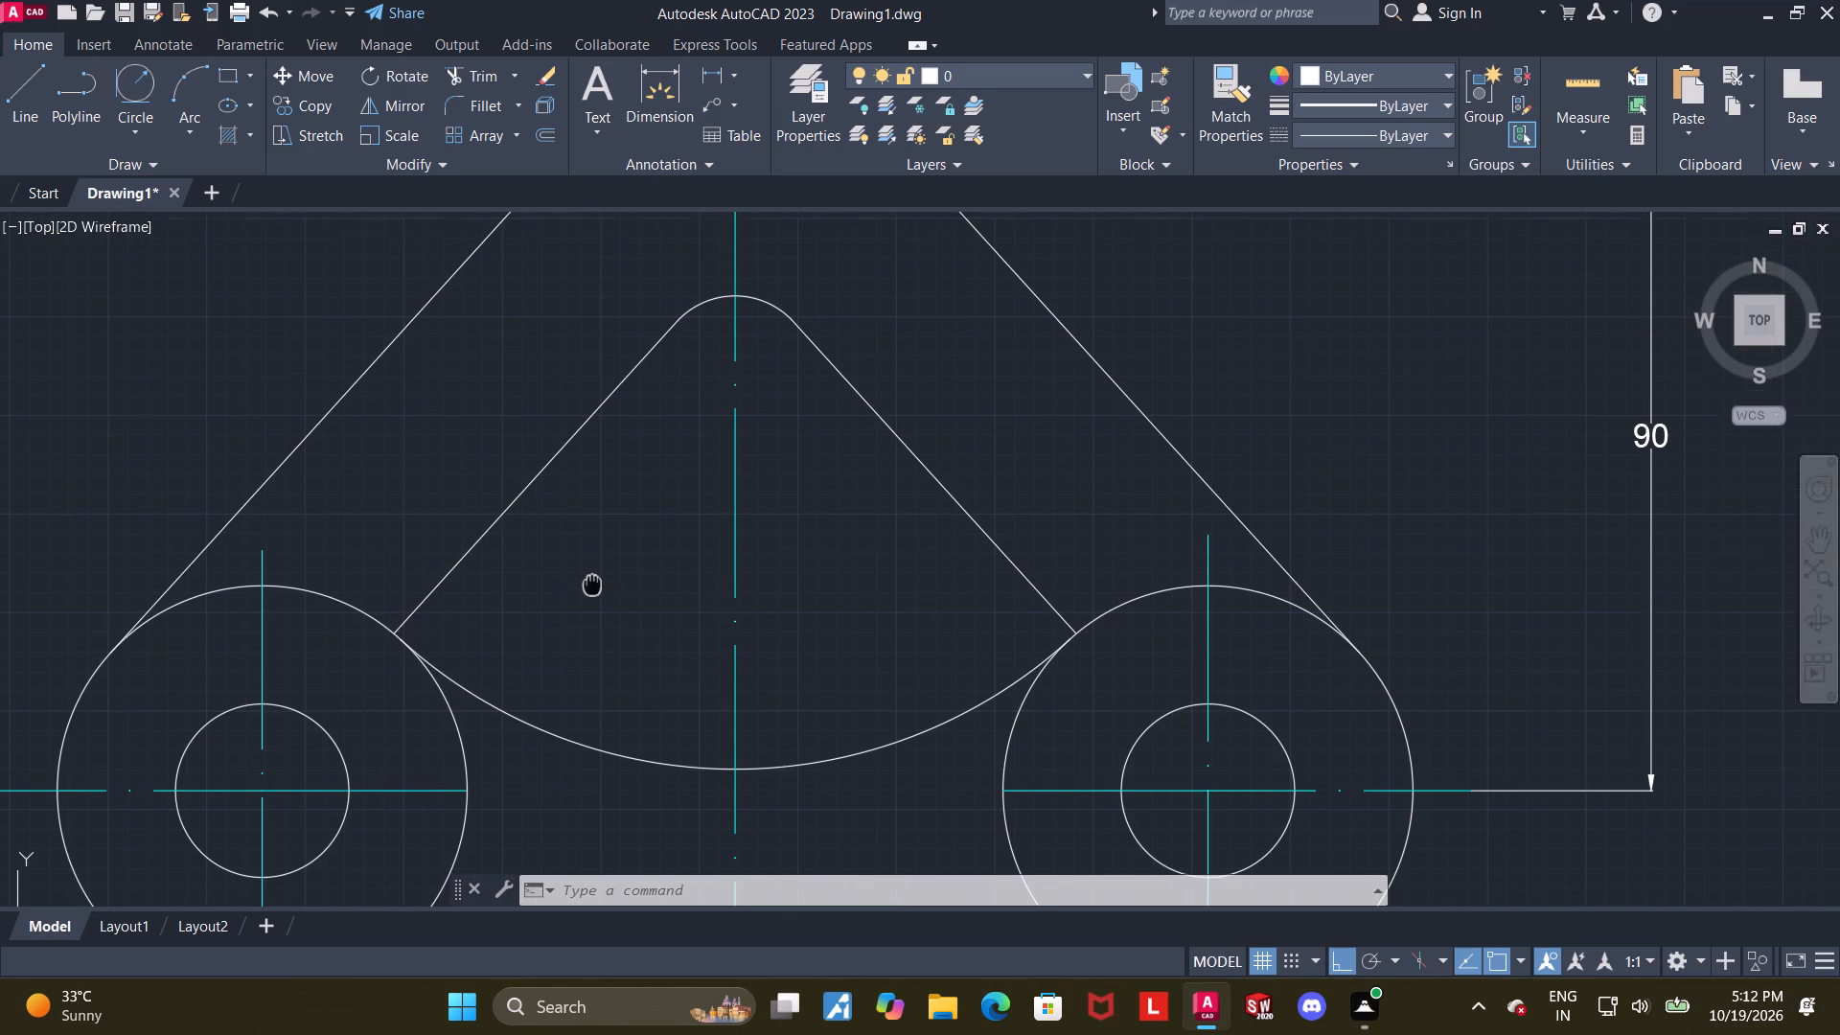
middle_drag(592, 585, 592, 586)
key(Escape)
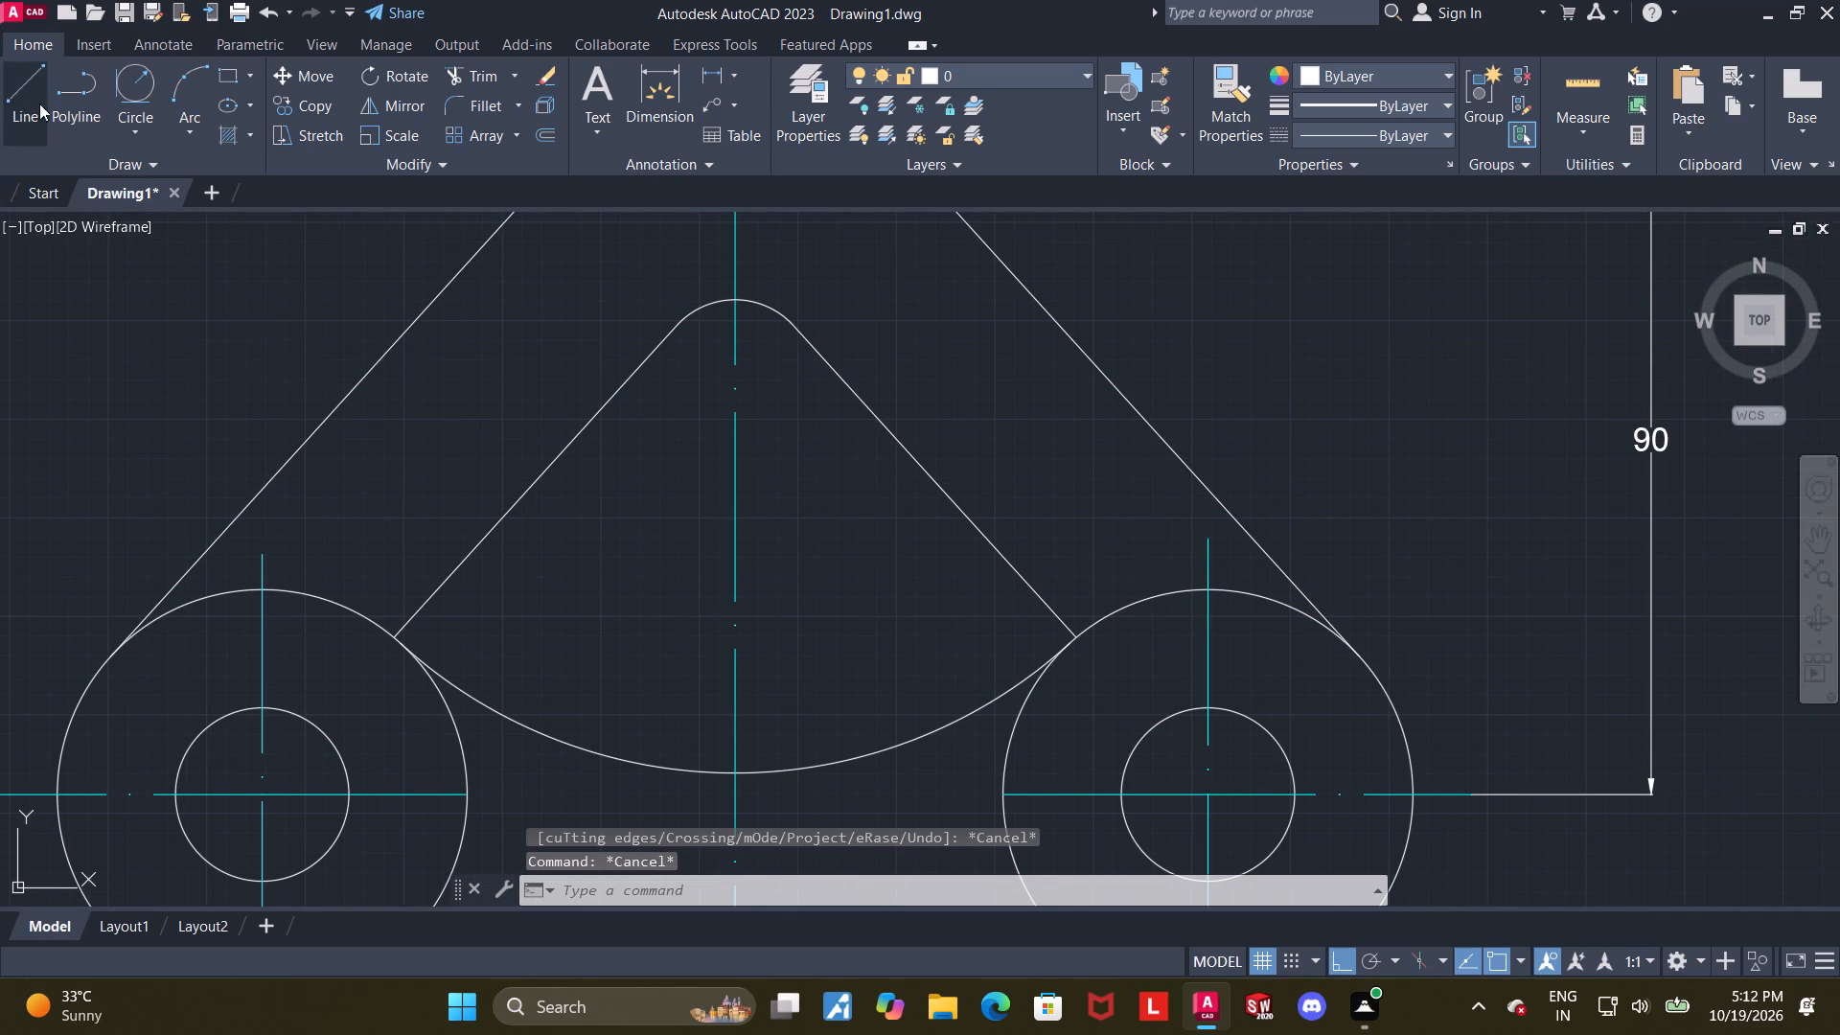
click(20, 80)
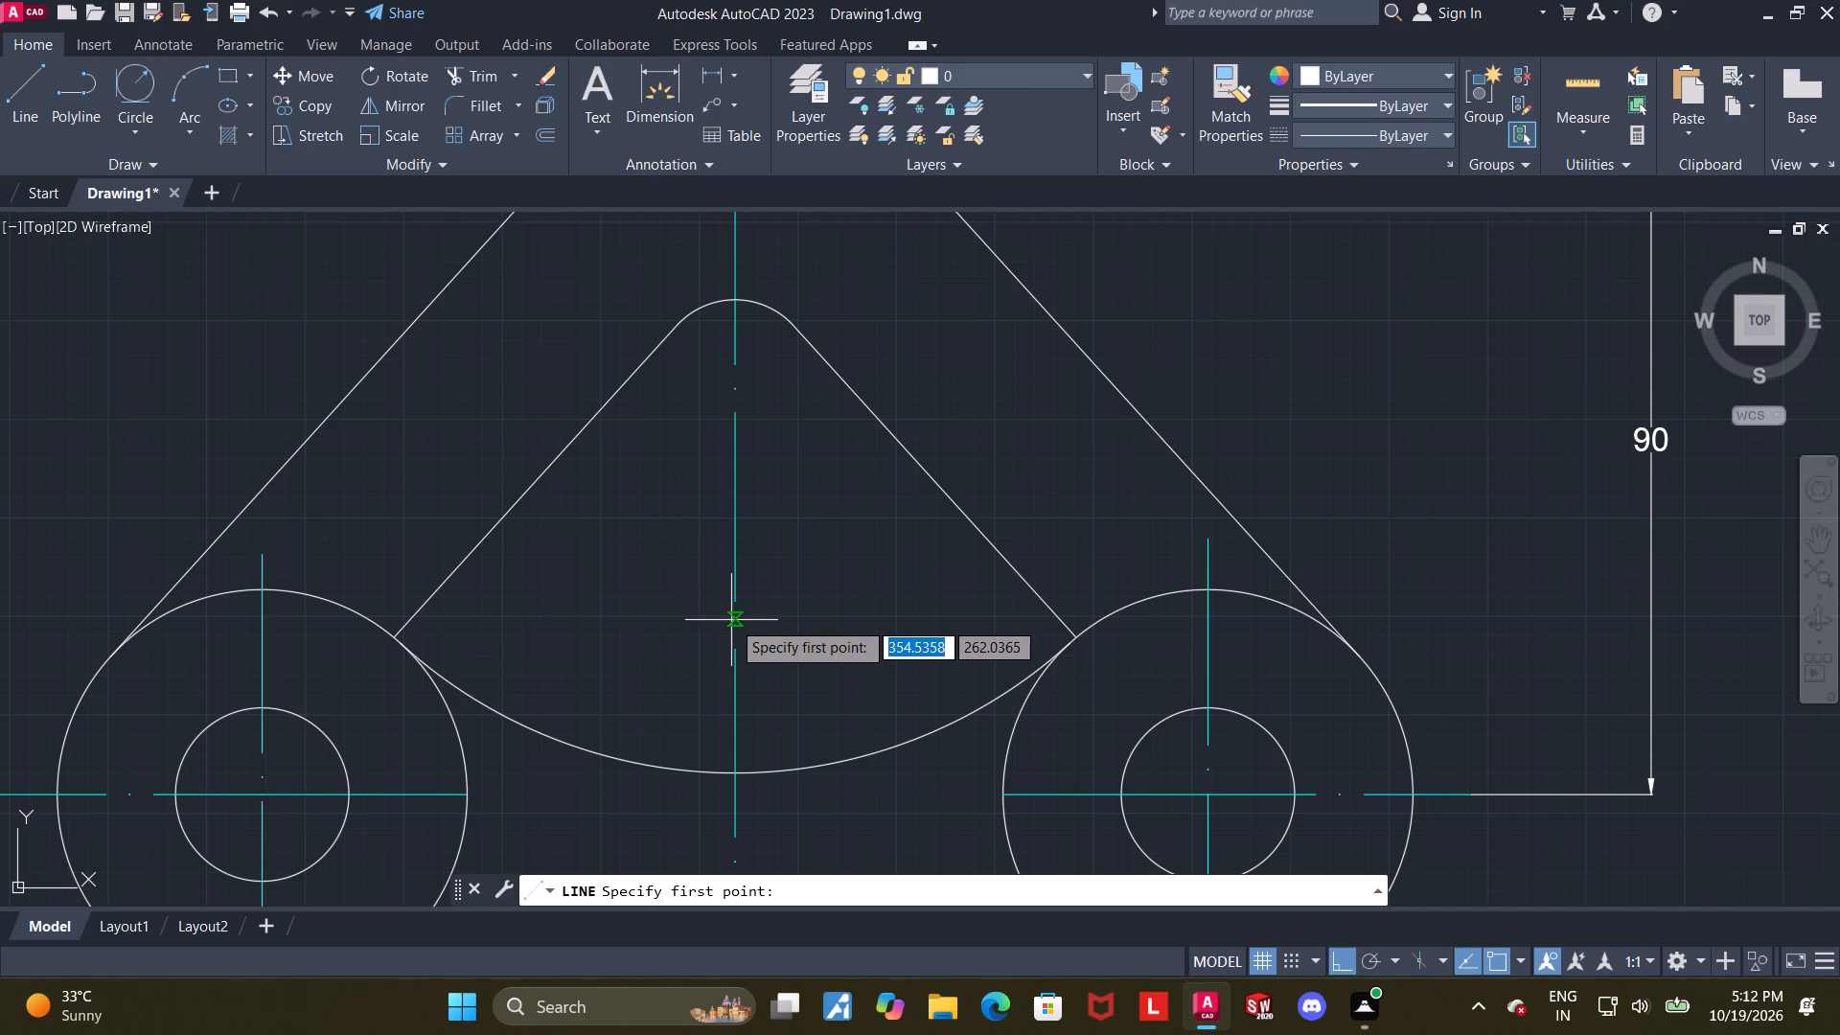
scroll(734, 624, up, 1)
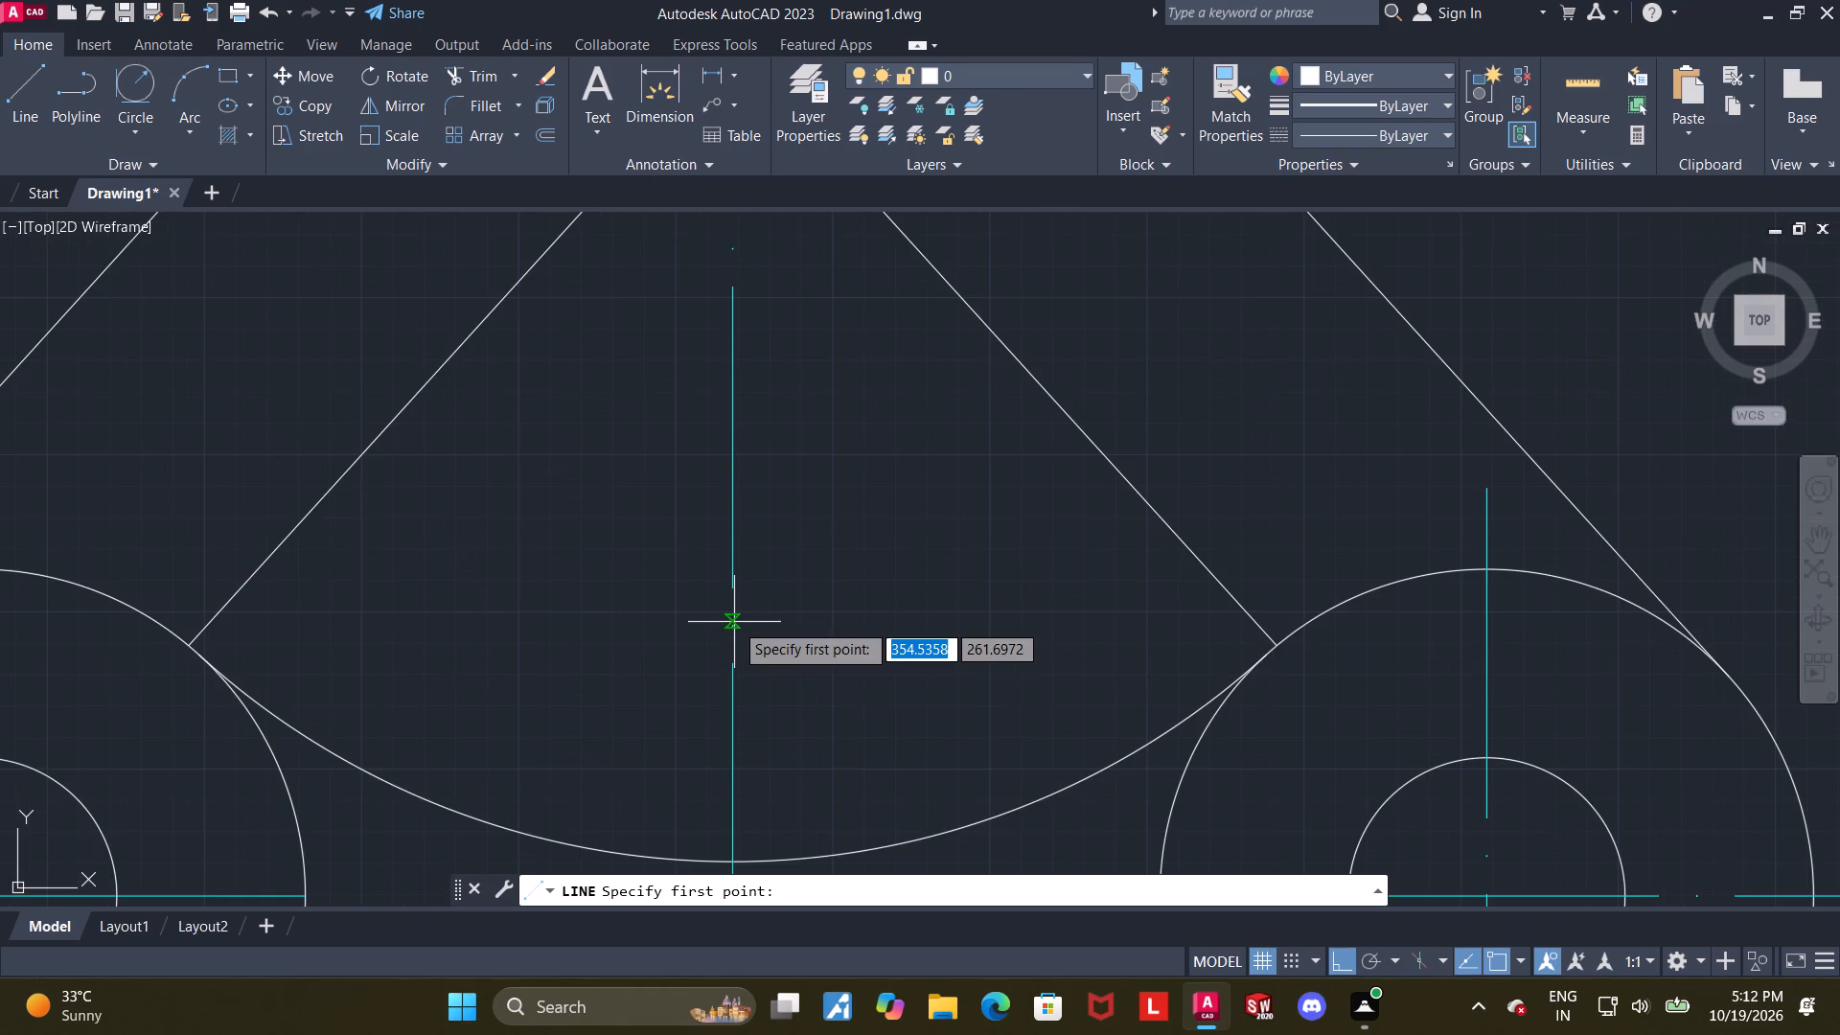
scroll(734, 622, down, 1)
scroll(732, 618, up, 1)
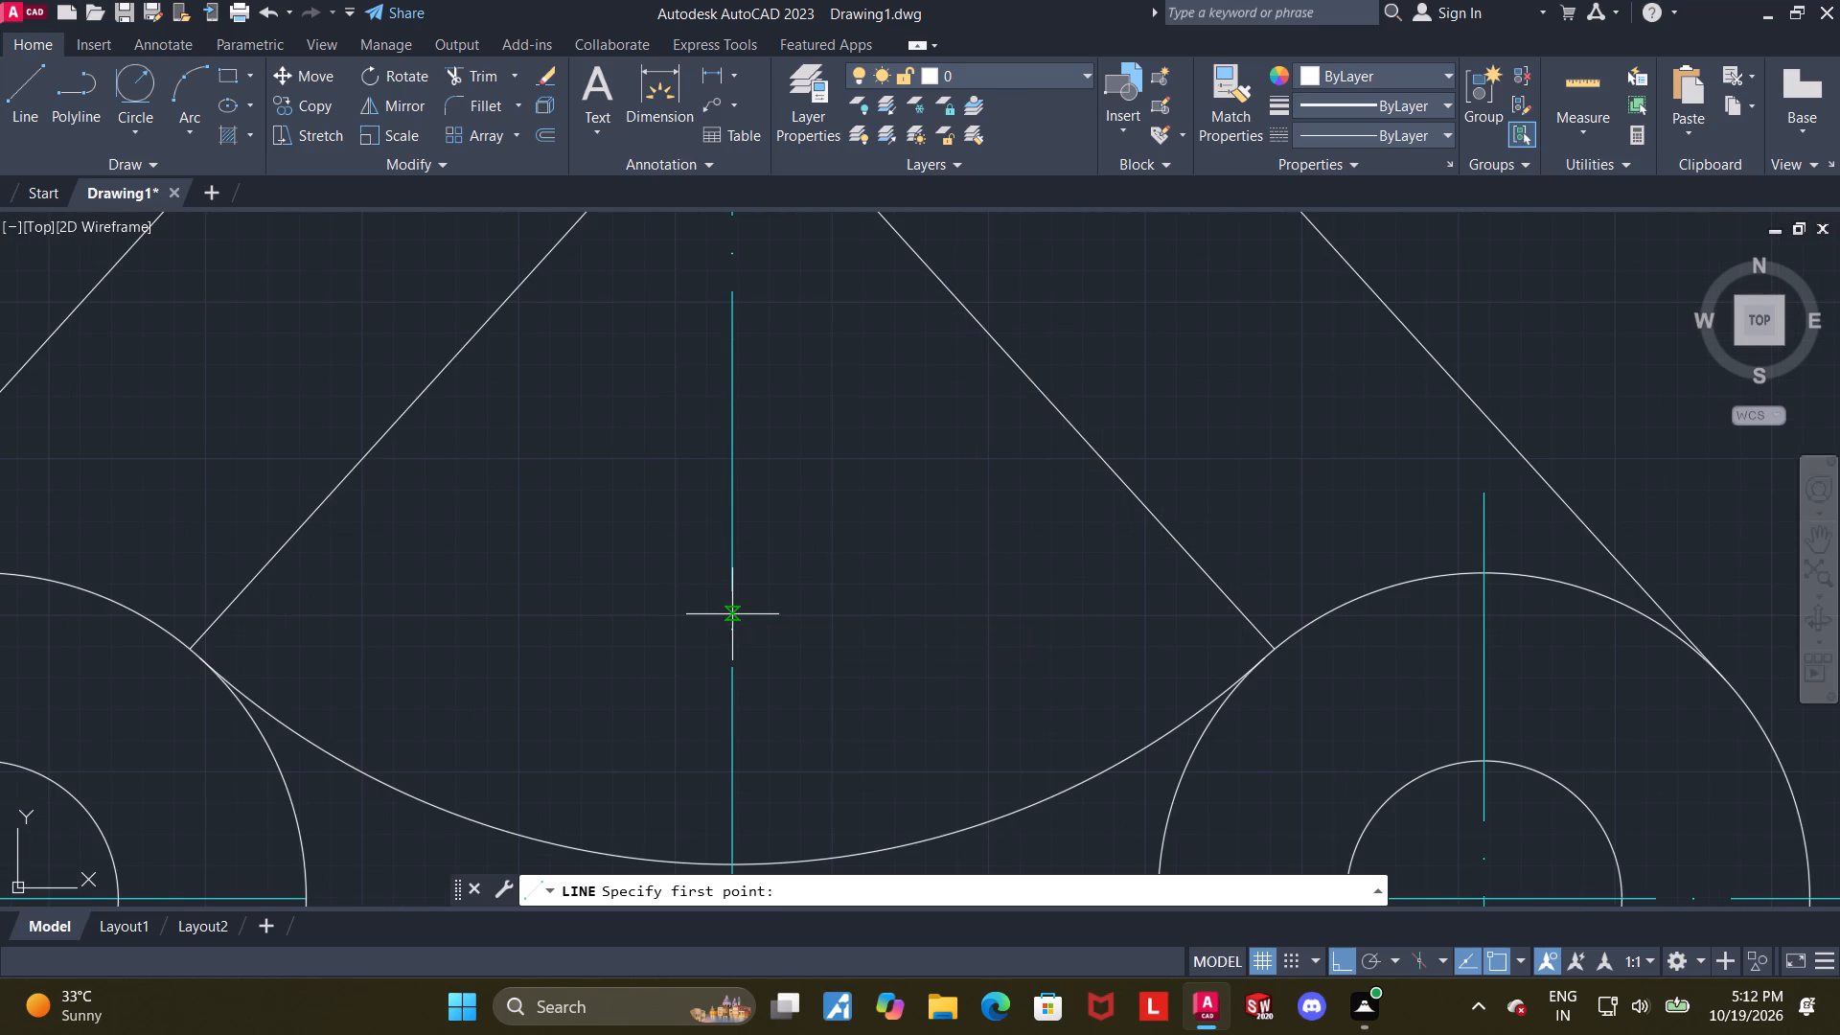
scroll(732, 614, down, 1)
scroll(732, 614, up, 1)
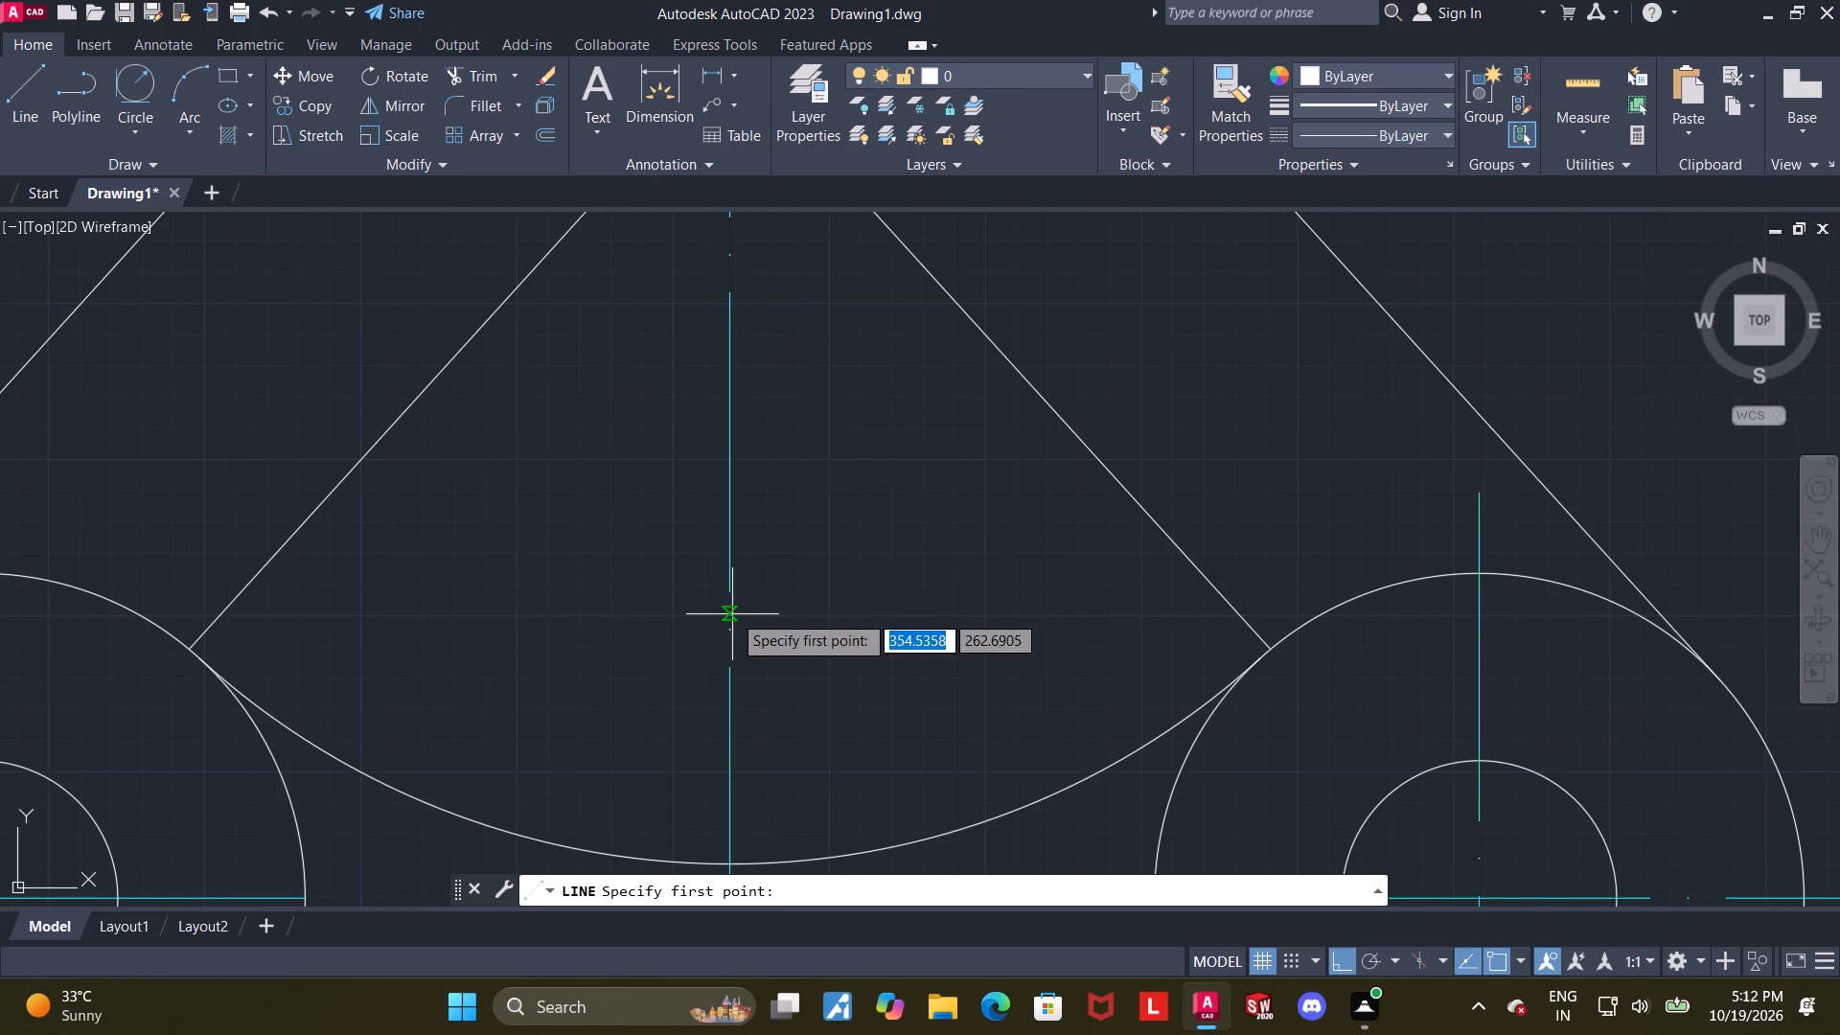
scroll(753, 494, down, 2)
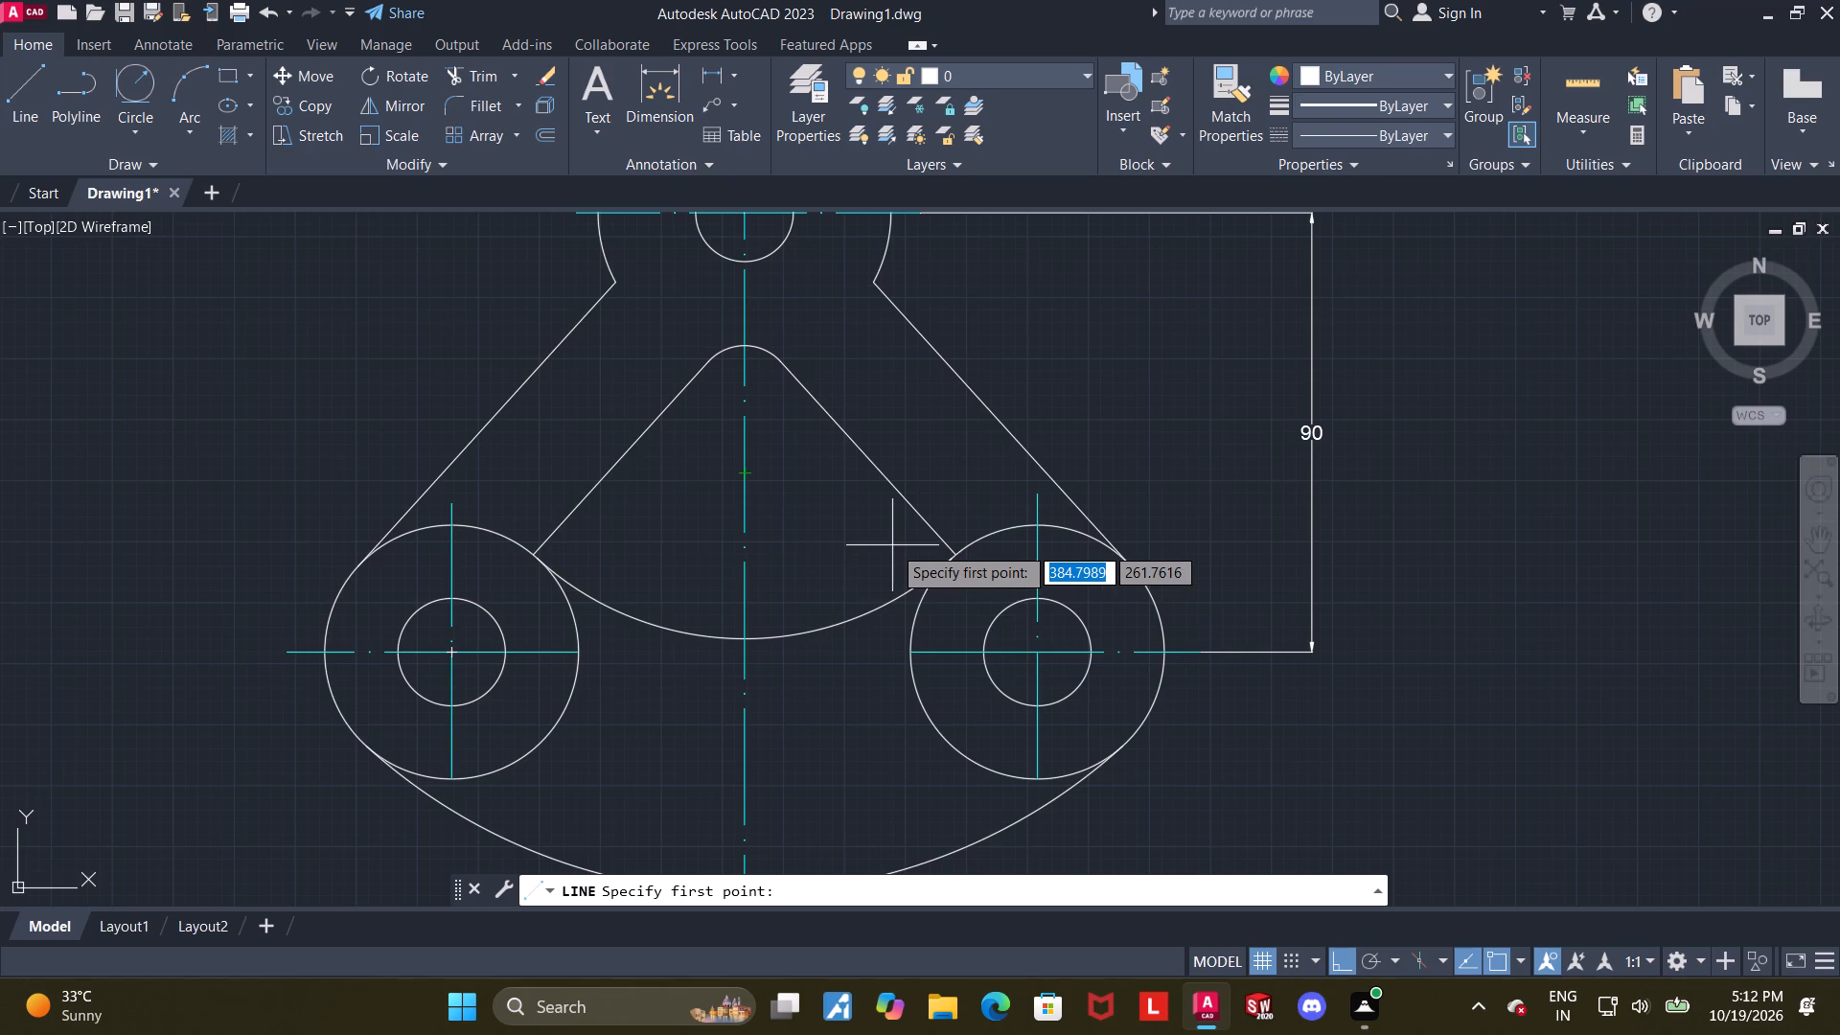
scroll(892, 545, down, 1)
scroll(799, 515, up, 1)
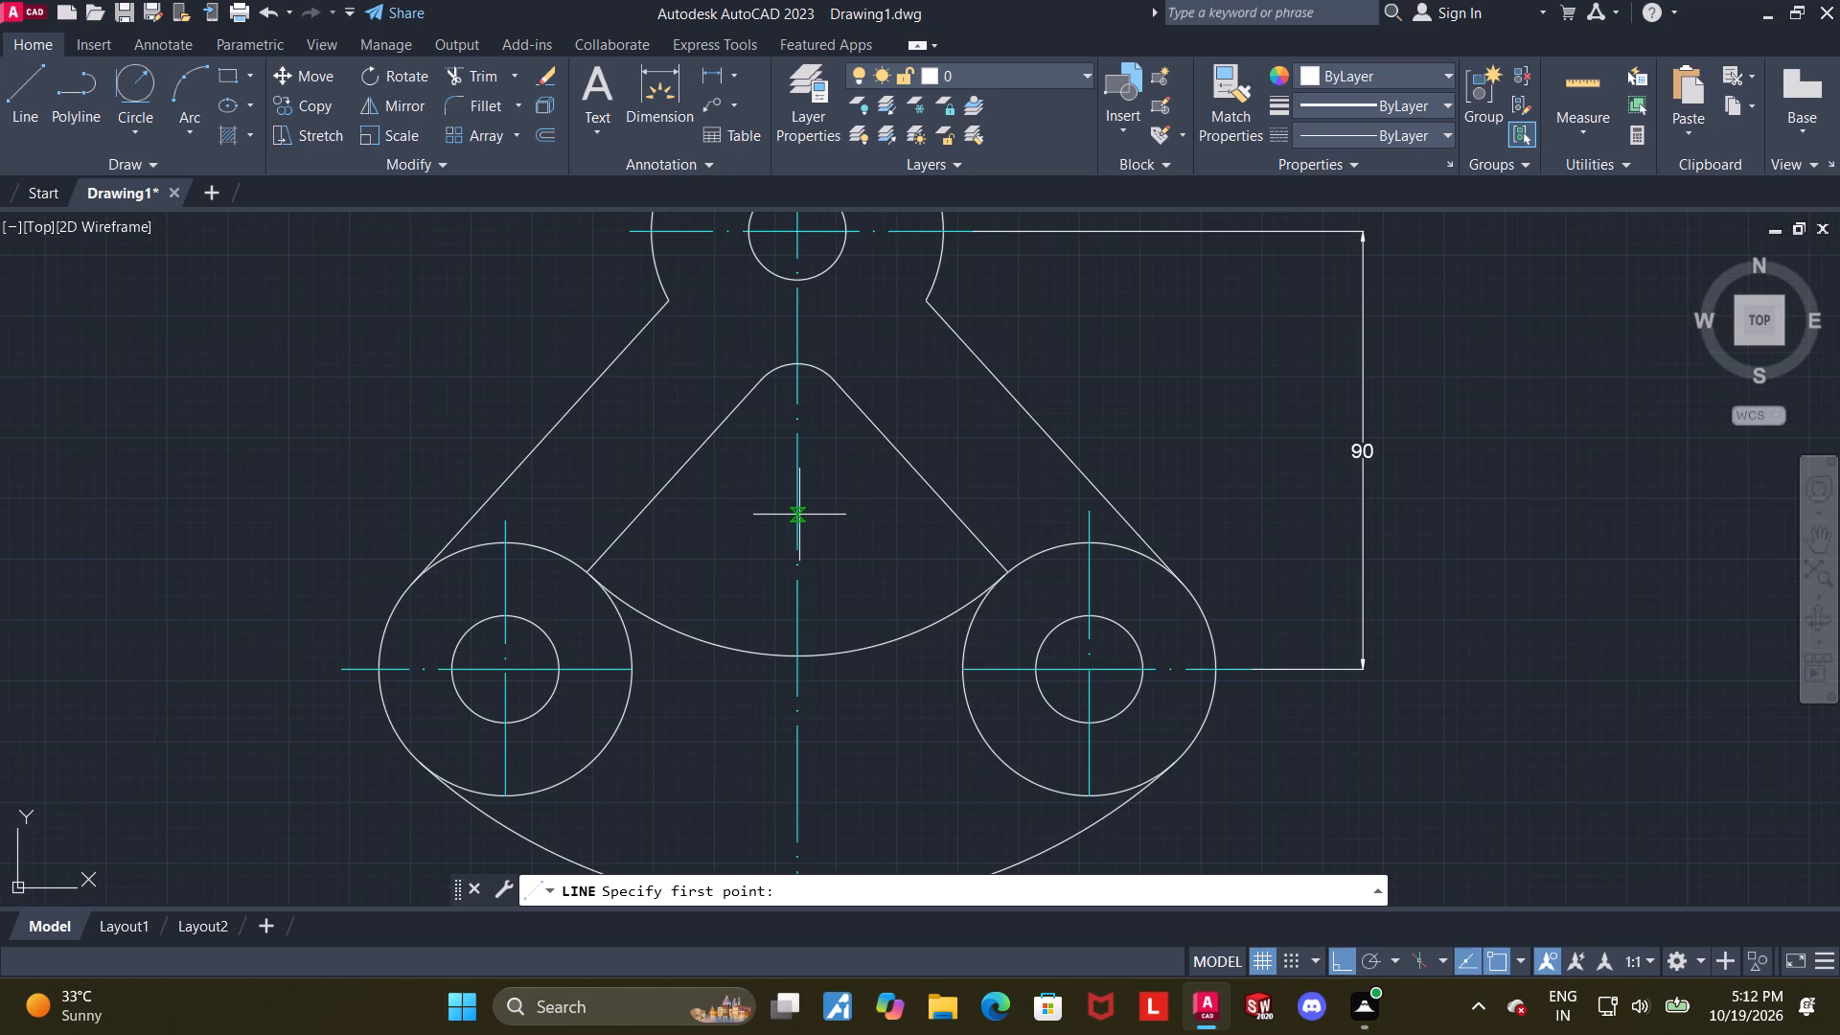
click(514, 542)
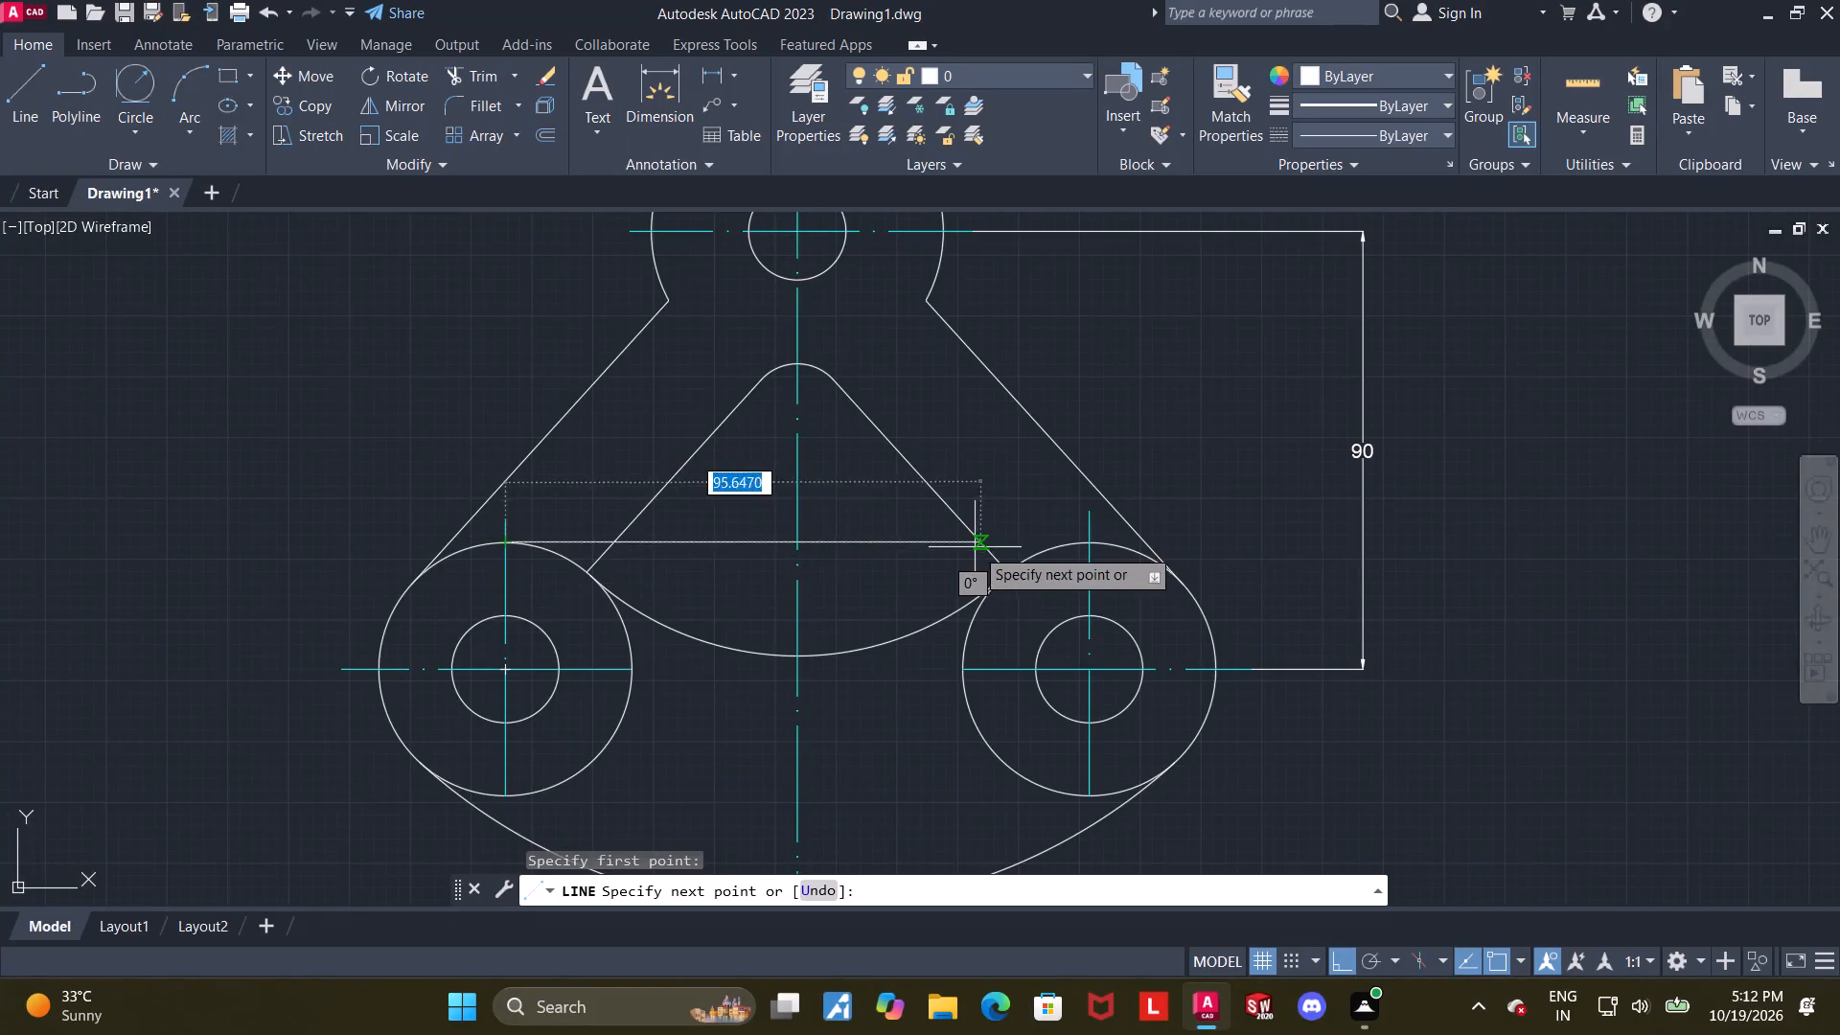
click(1094, 546)
key(Escape)
Change the new horizontal line between the lower circles to a dash-dot centre linetype.
click(915, 540)
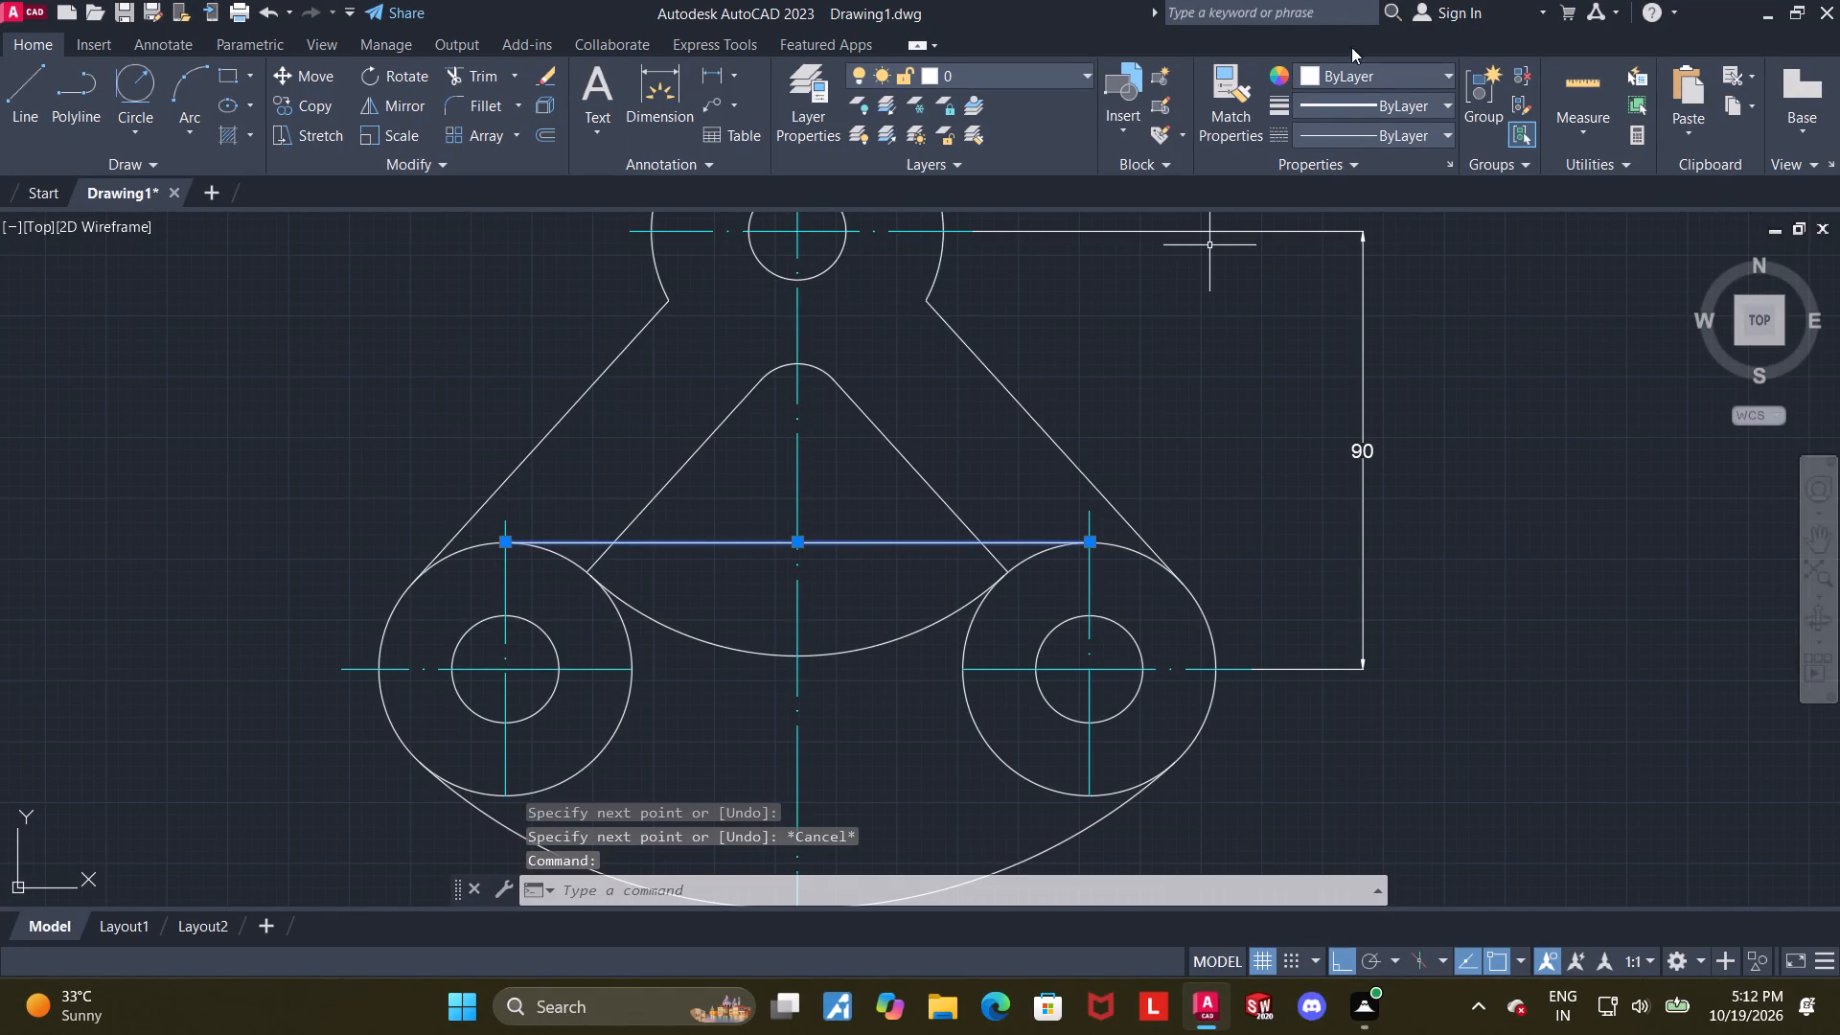
click(1349, 139)
click(1342, 214)
key(Escape)
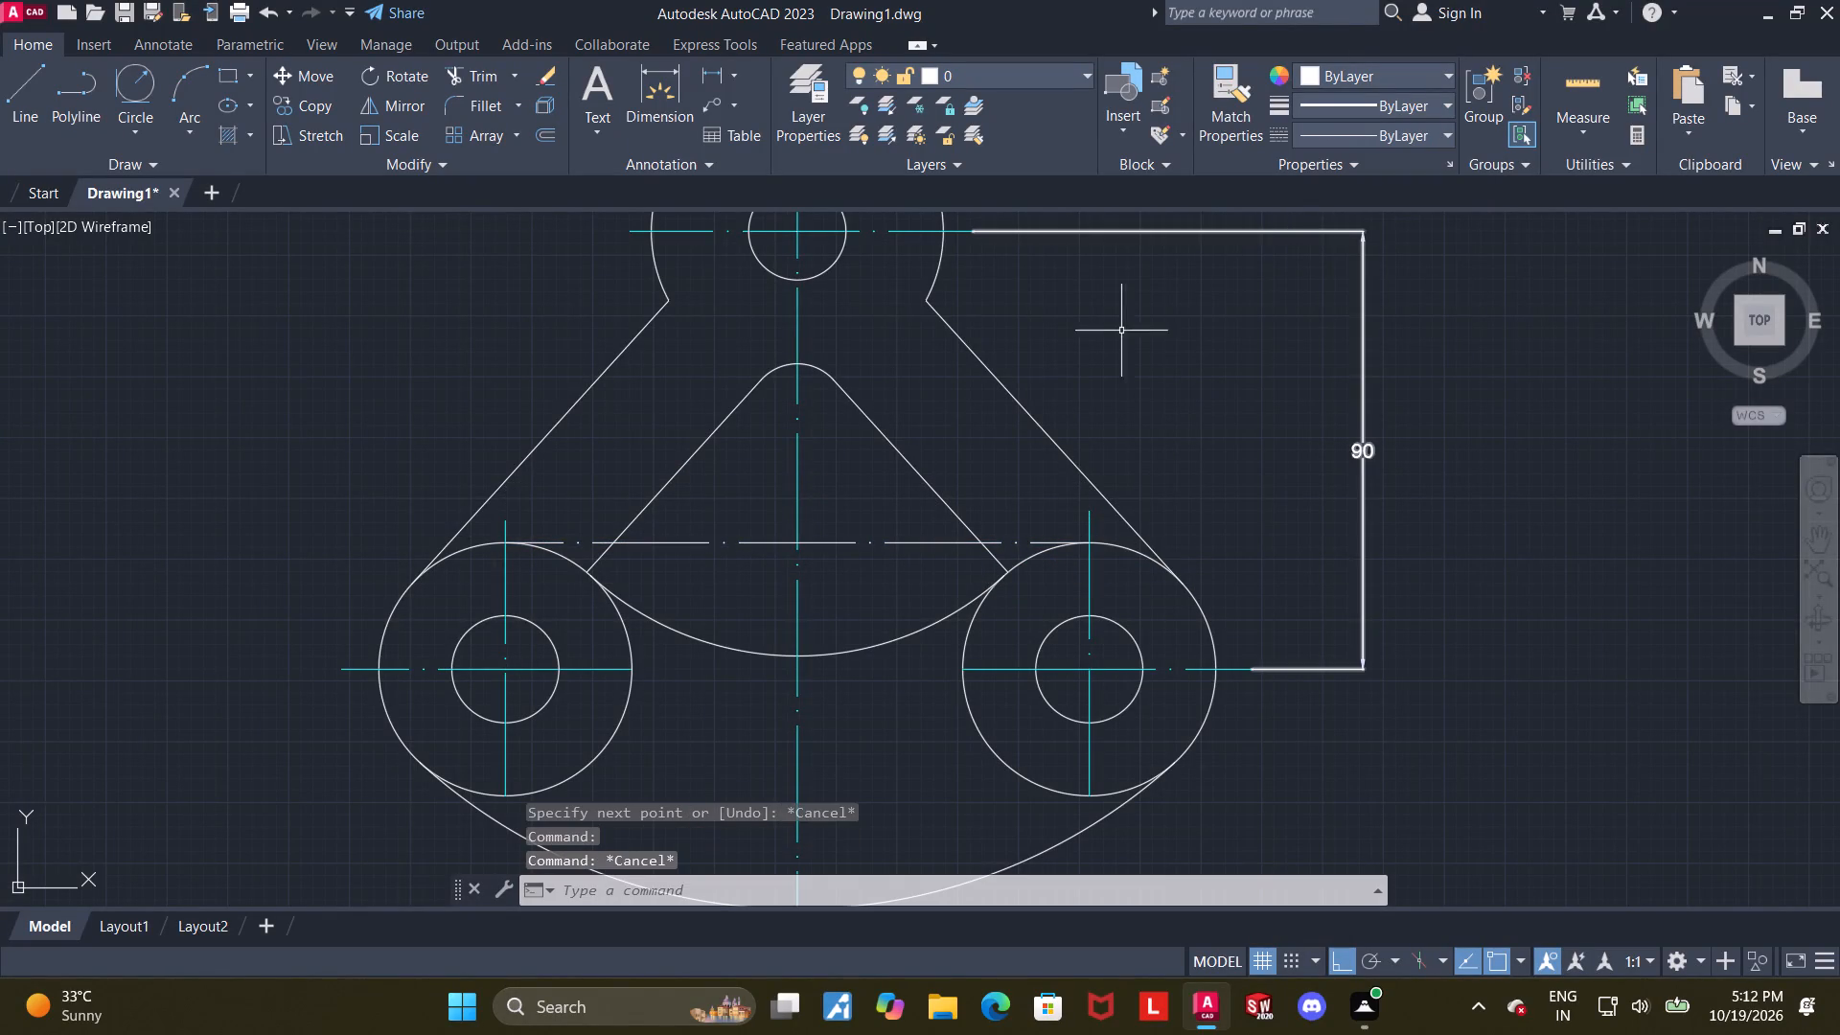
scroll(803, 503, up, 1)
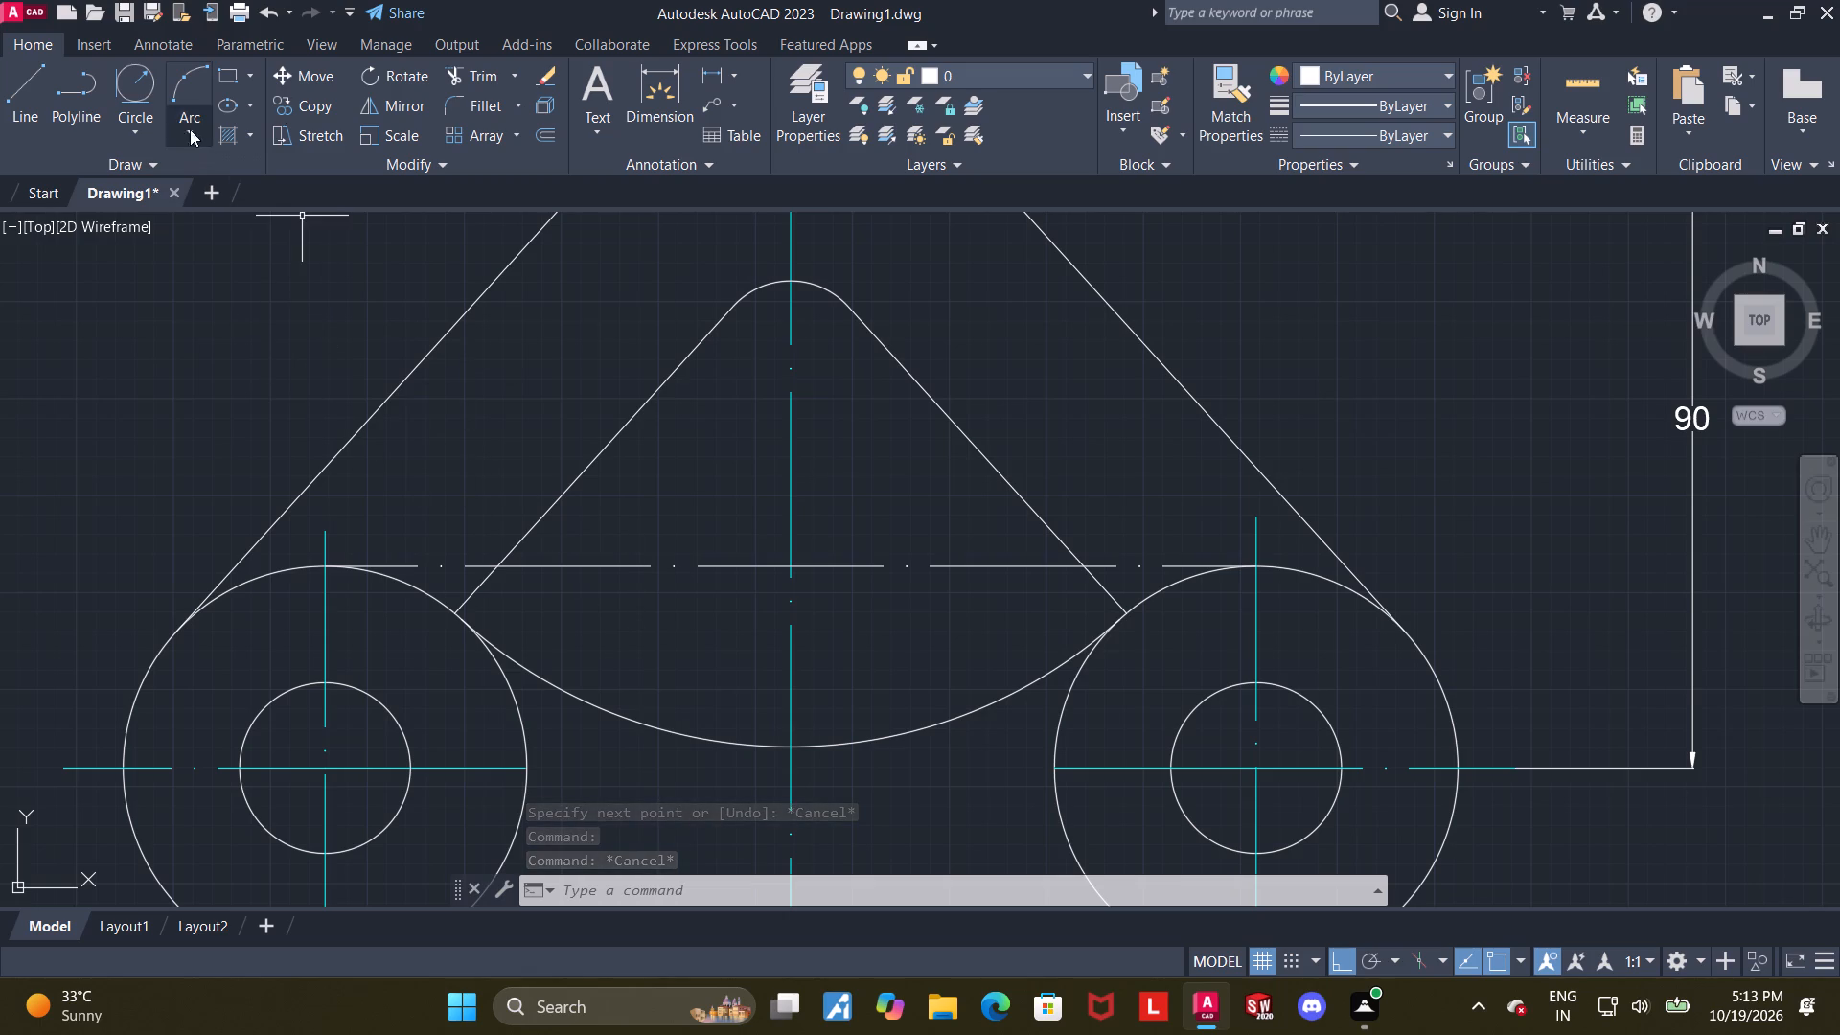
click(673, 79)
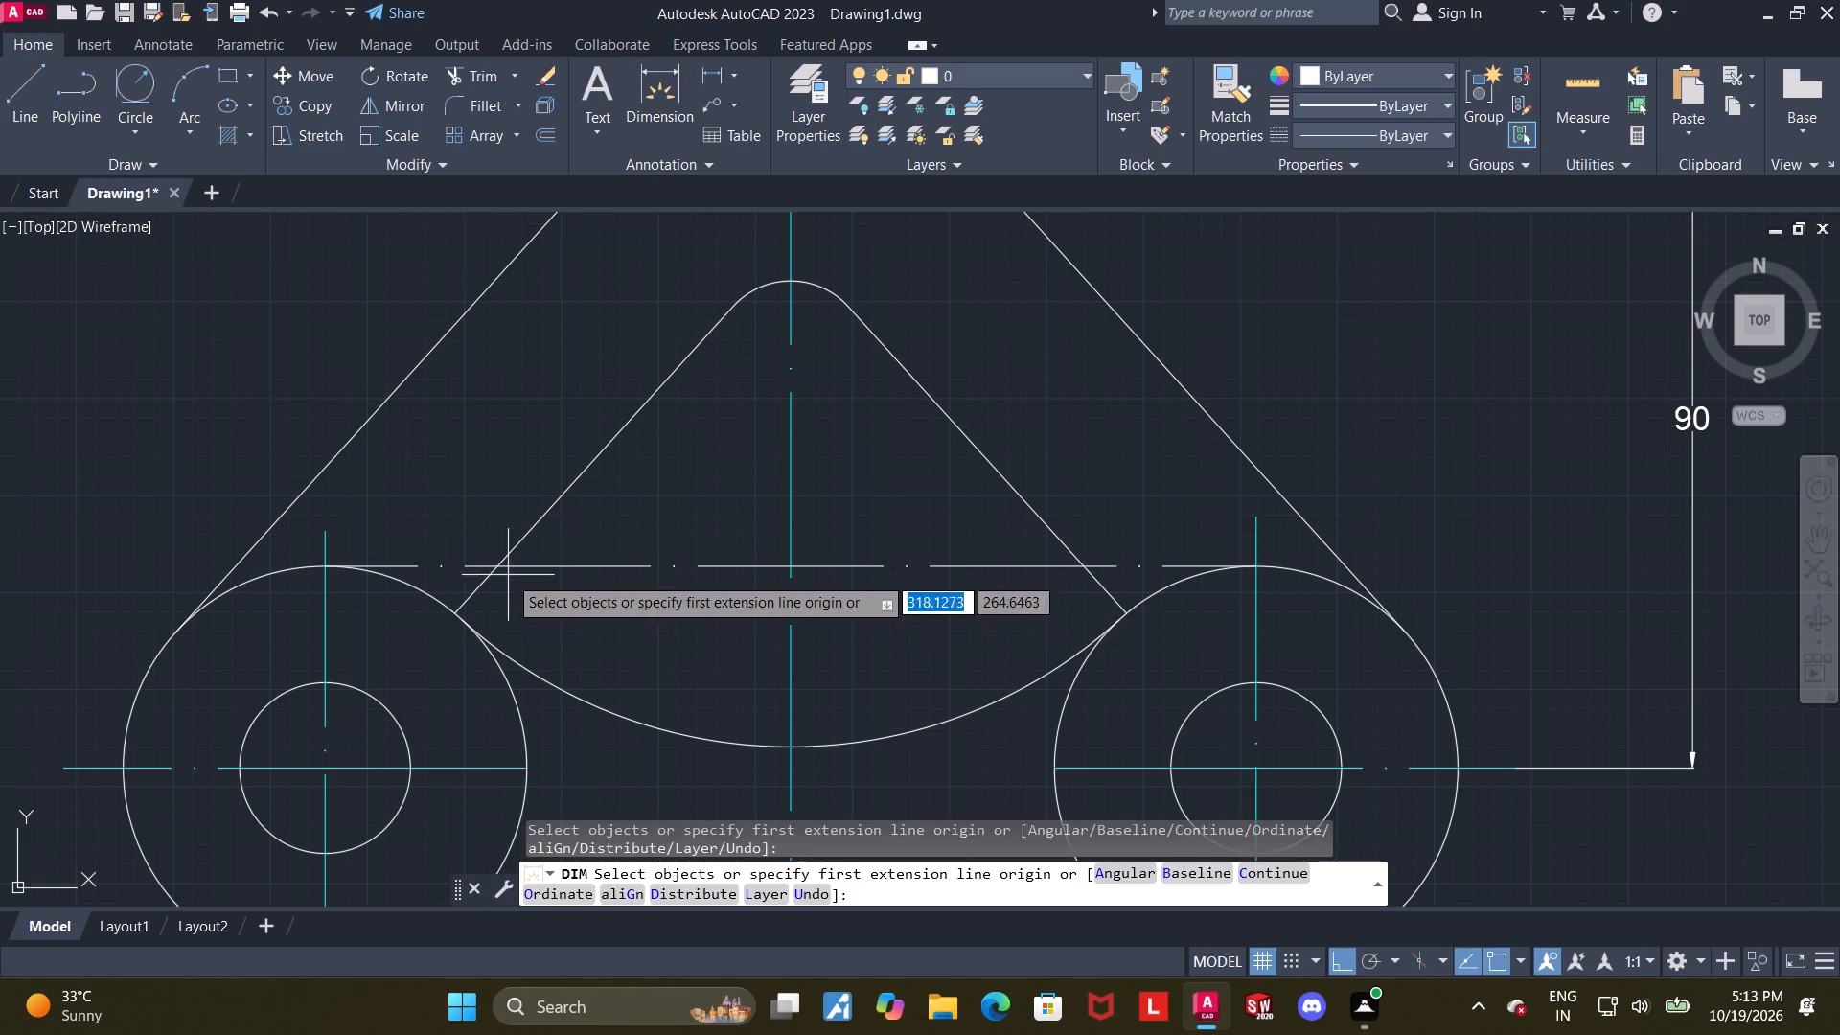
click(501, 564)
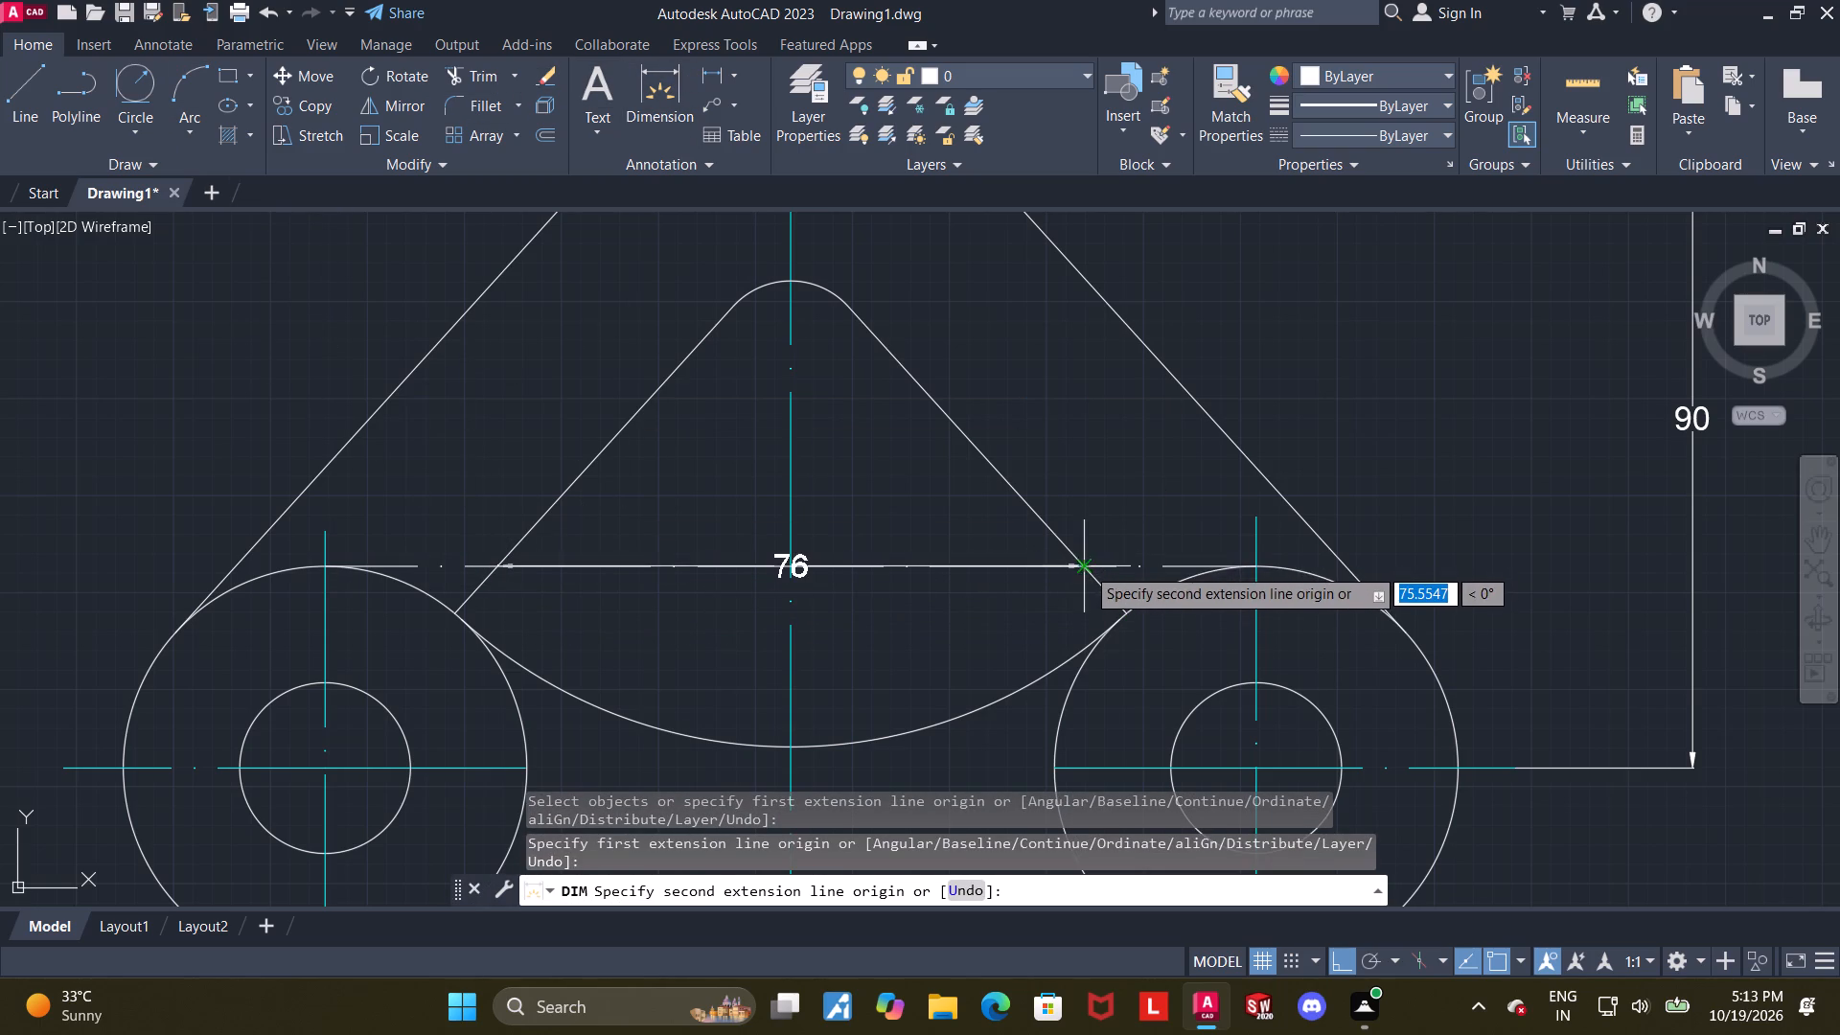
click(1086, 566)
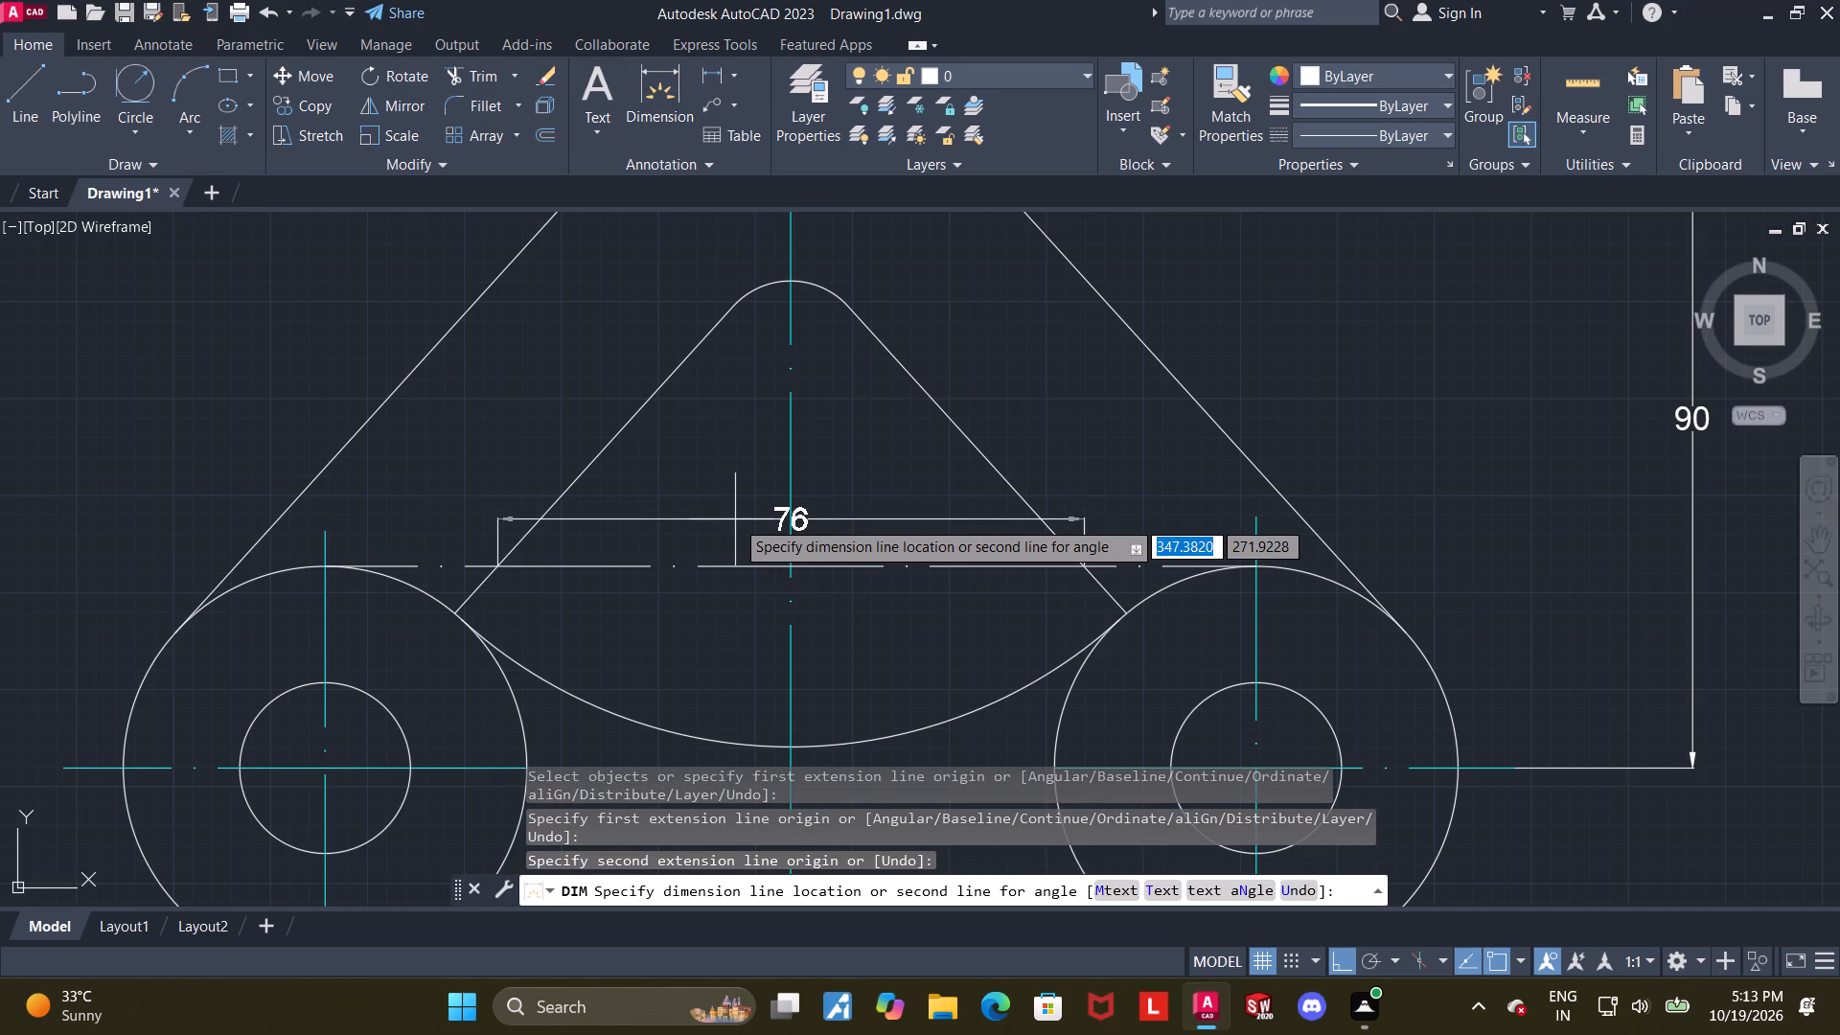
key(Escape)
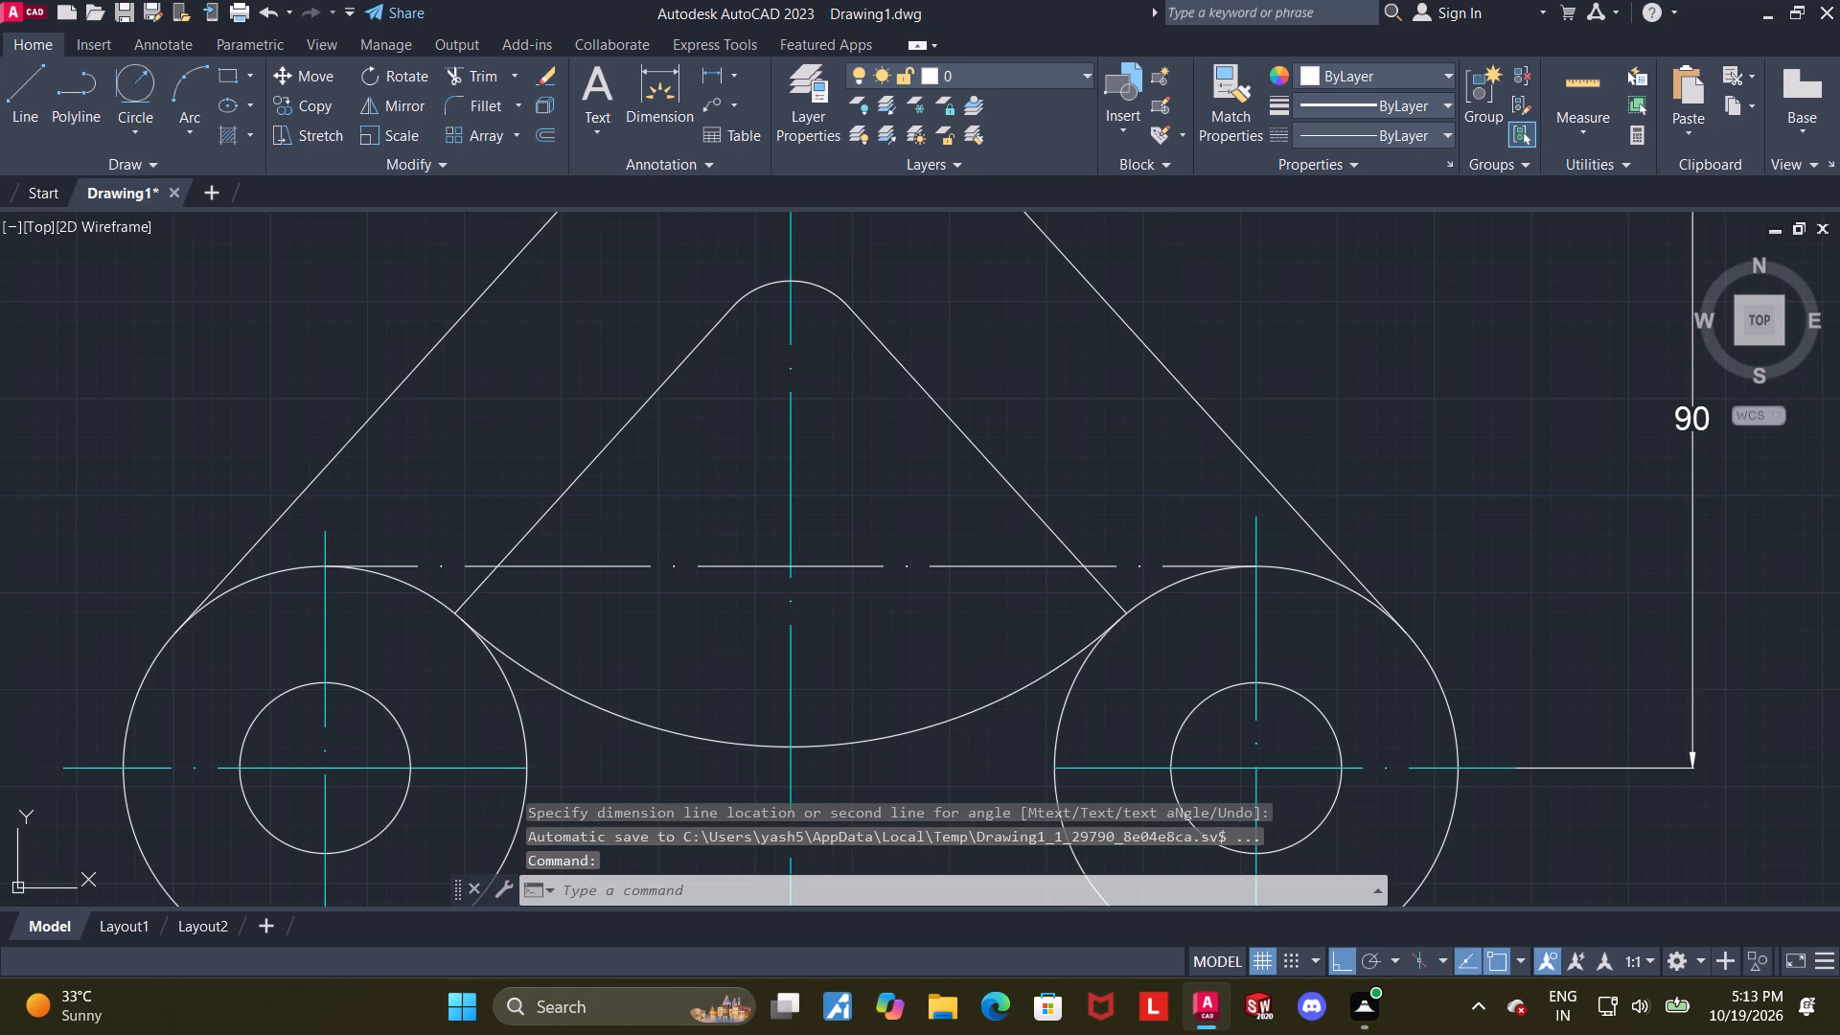
Trim both ends of the dash-dot horizontal line that extend outside the inner side lines.
scroll(735, 519, down, 1)
middle_drag(727, 554, 702, 500)
scroll(694, 511, up, 2)
key(Escape)
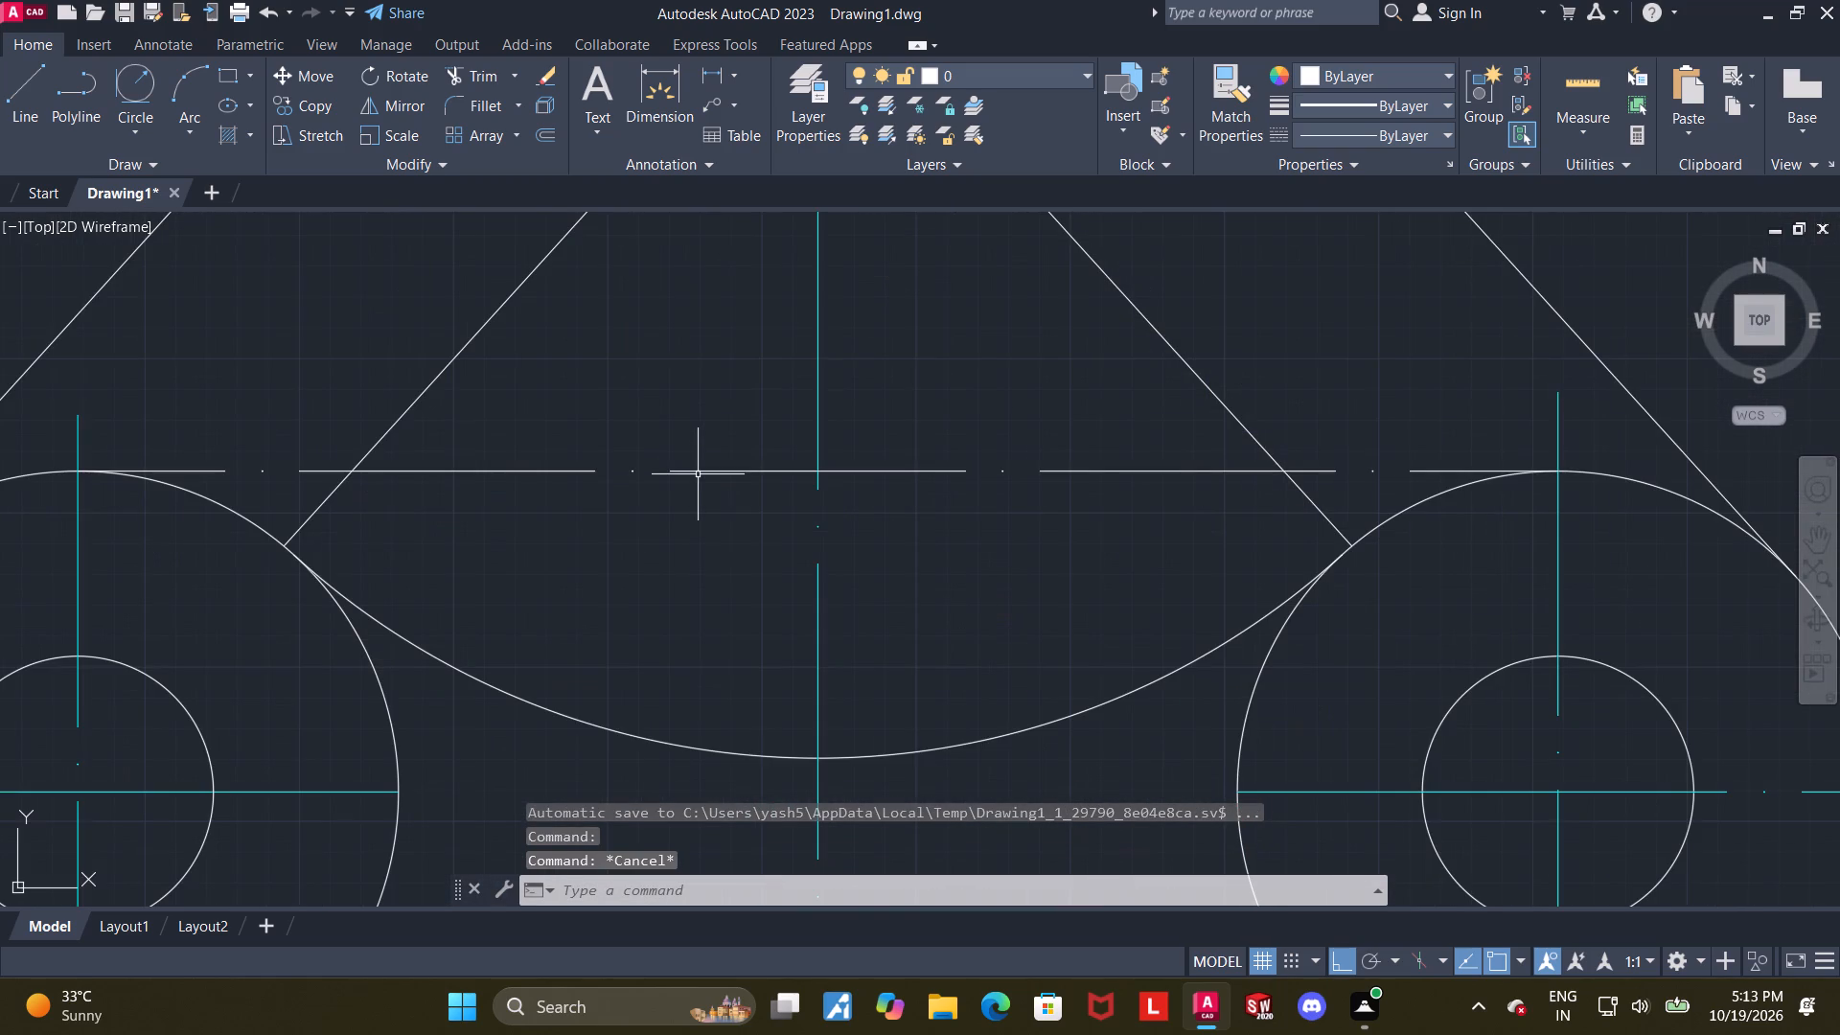
click(474, 68)
click(251, 473)
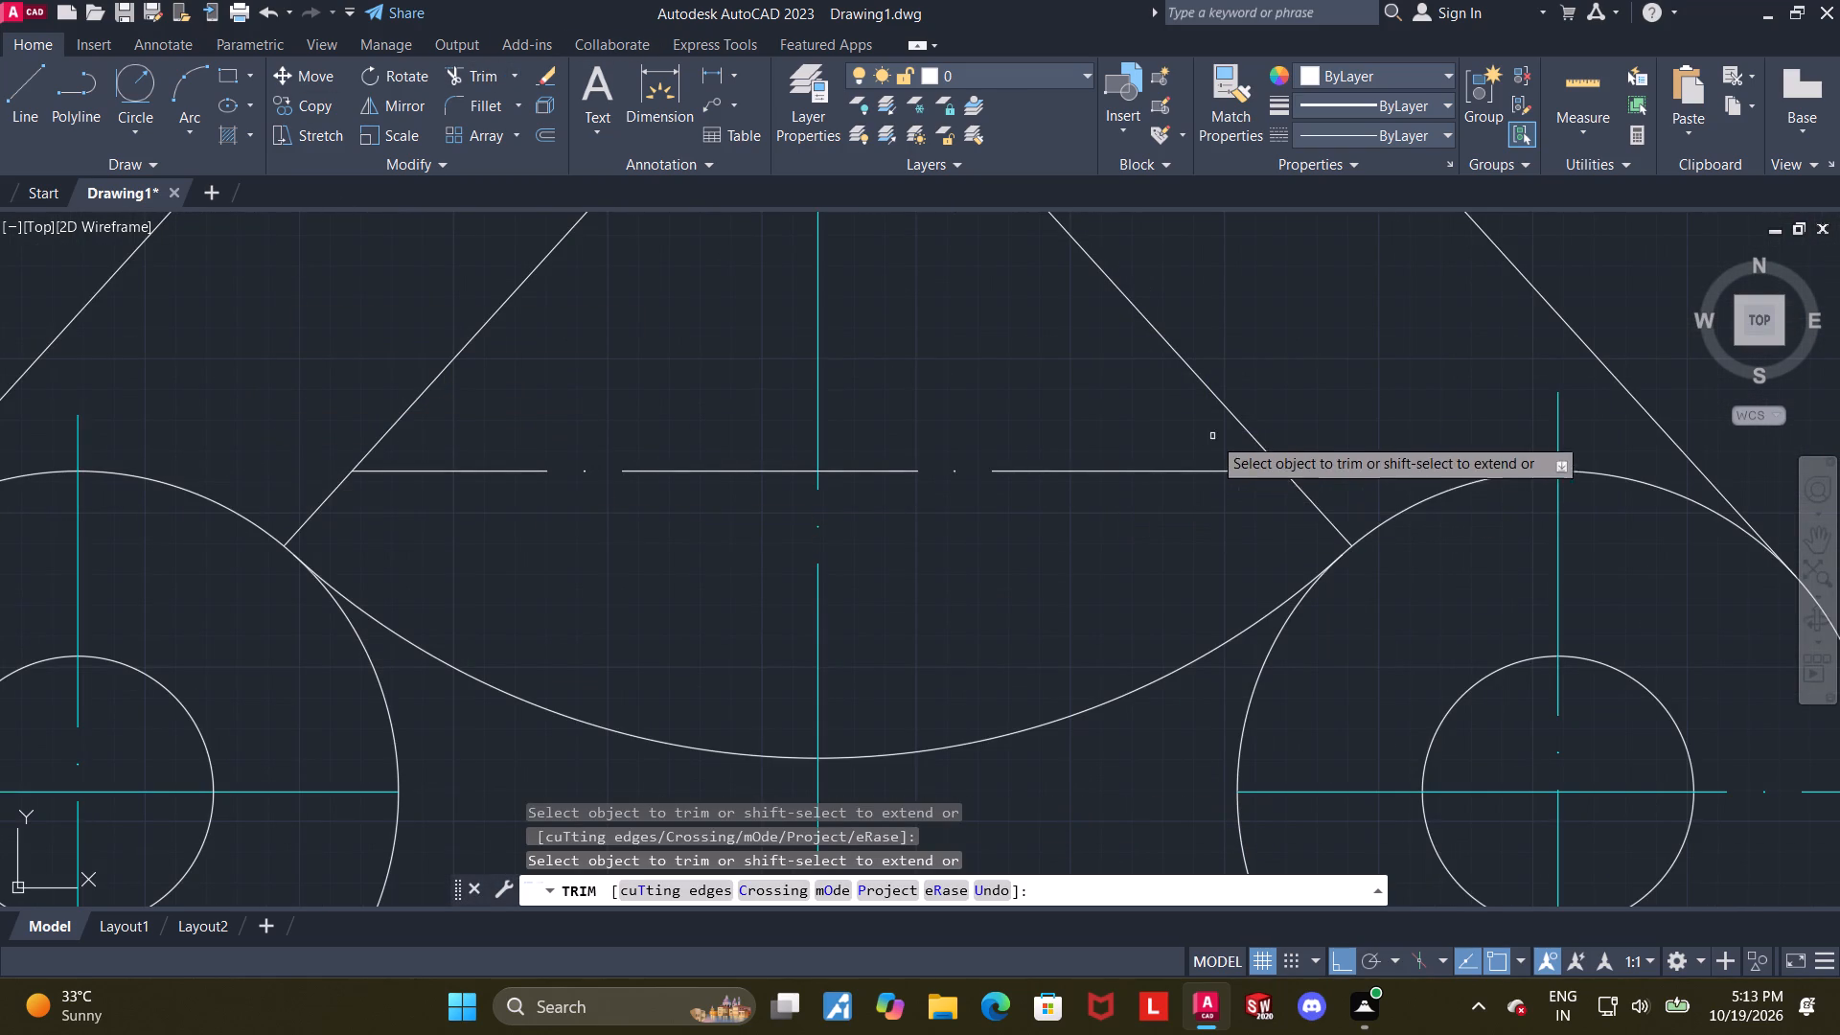
click(1339, 469)
scroll(1081, 484, down, 1)
key(Escape)
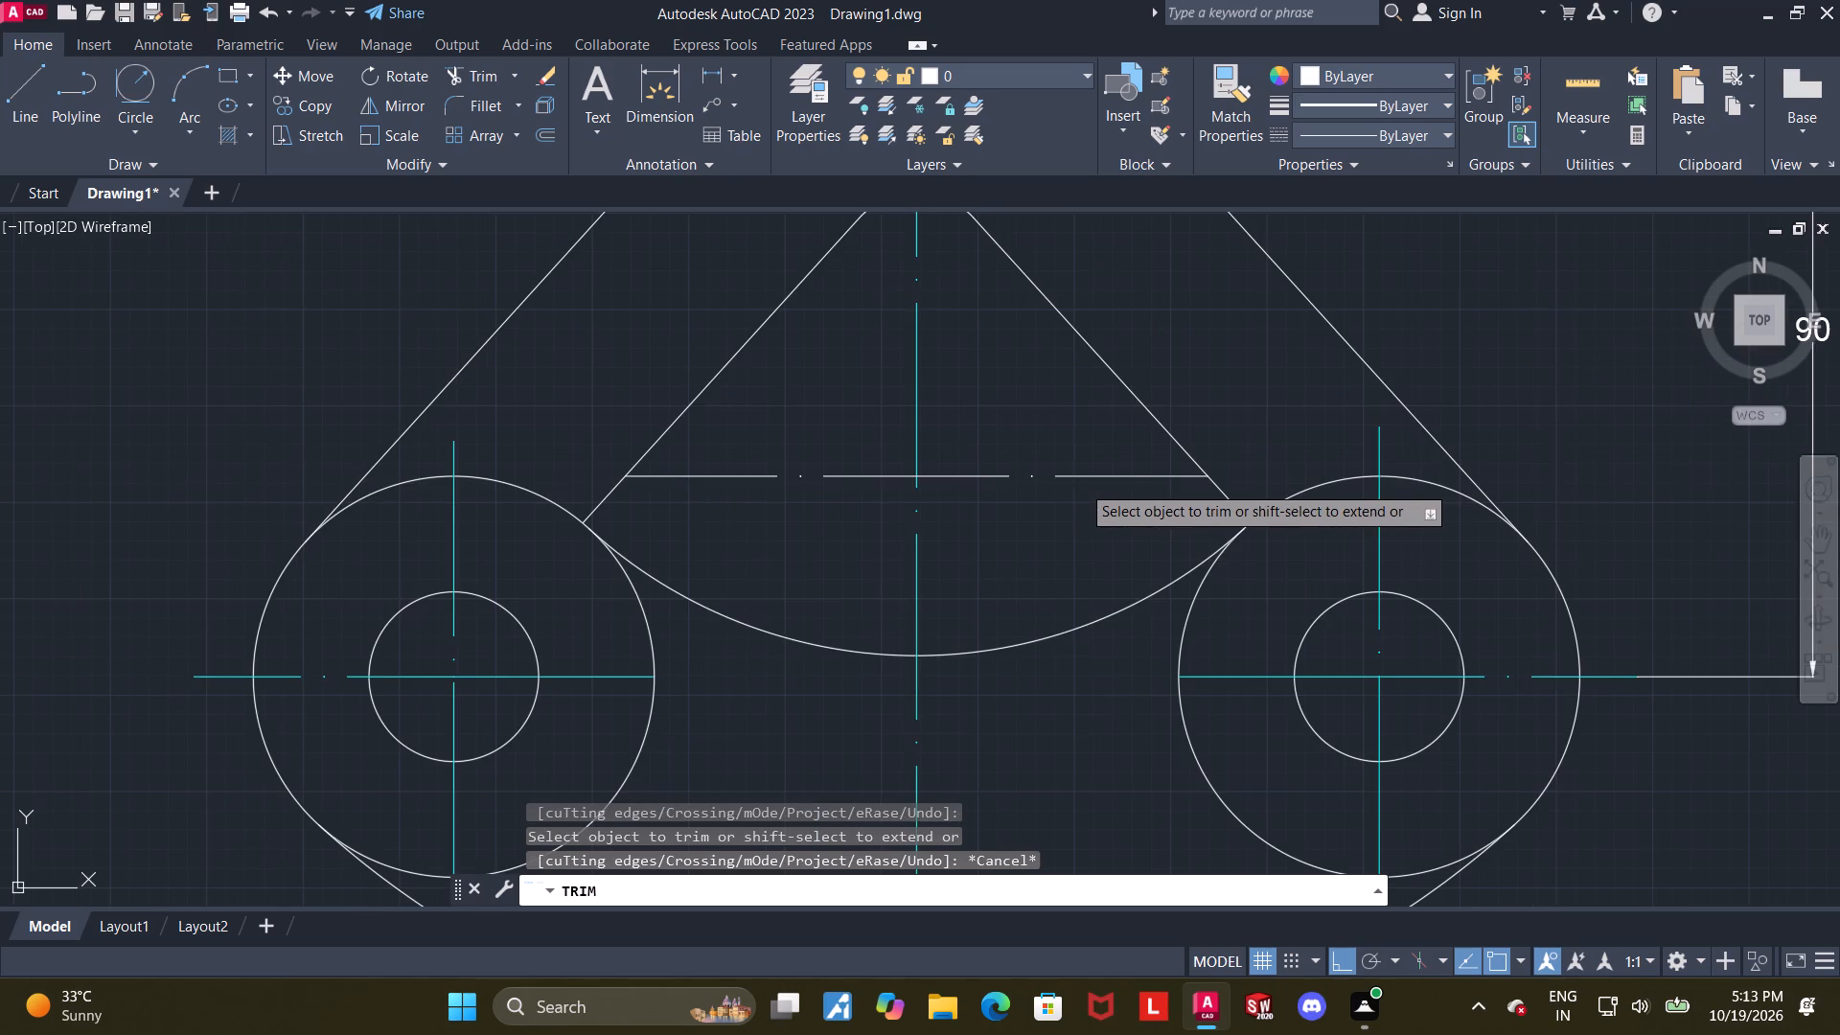
Examine the trimmed dash-dot line against the inner side lines, the lower circles and the curved bottom edge of the inner opening.
scroll(1079, 489, up, 1)
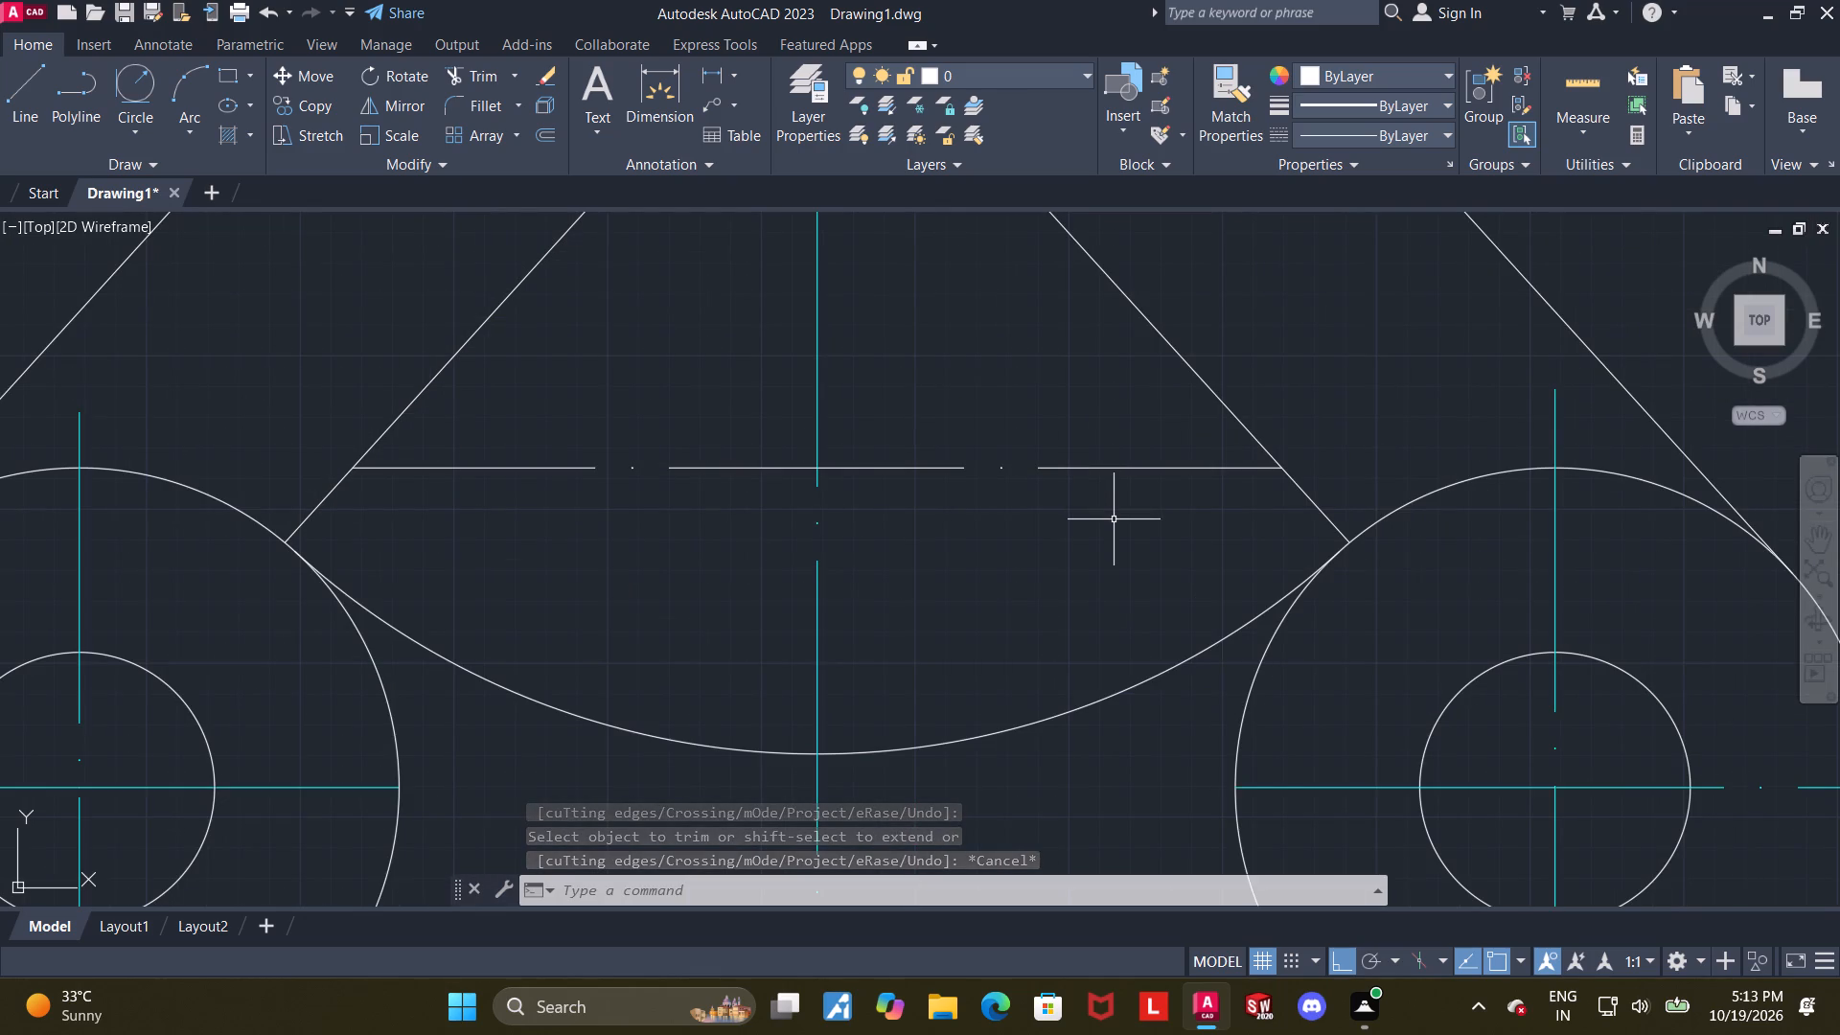
scroll(1104, 517, down, 1)
middle_drag(1104, 521, 1101, 552)
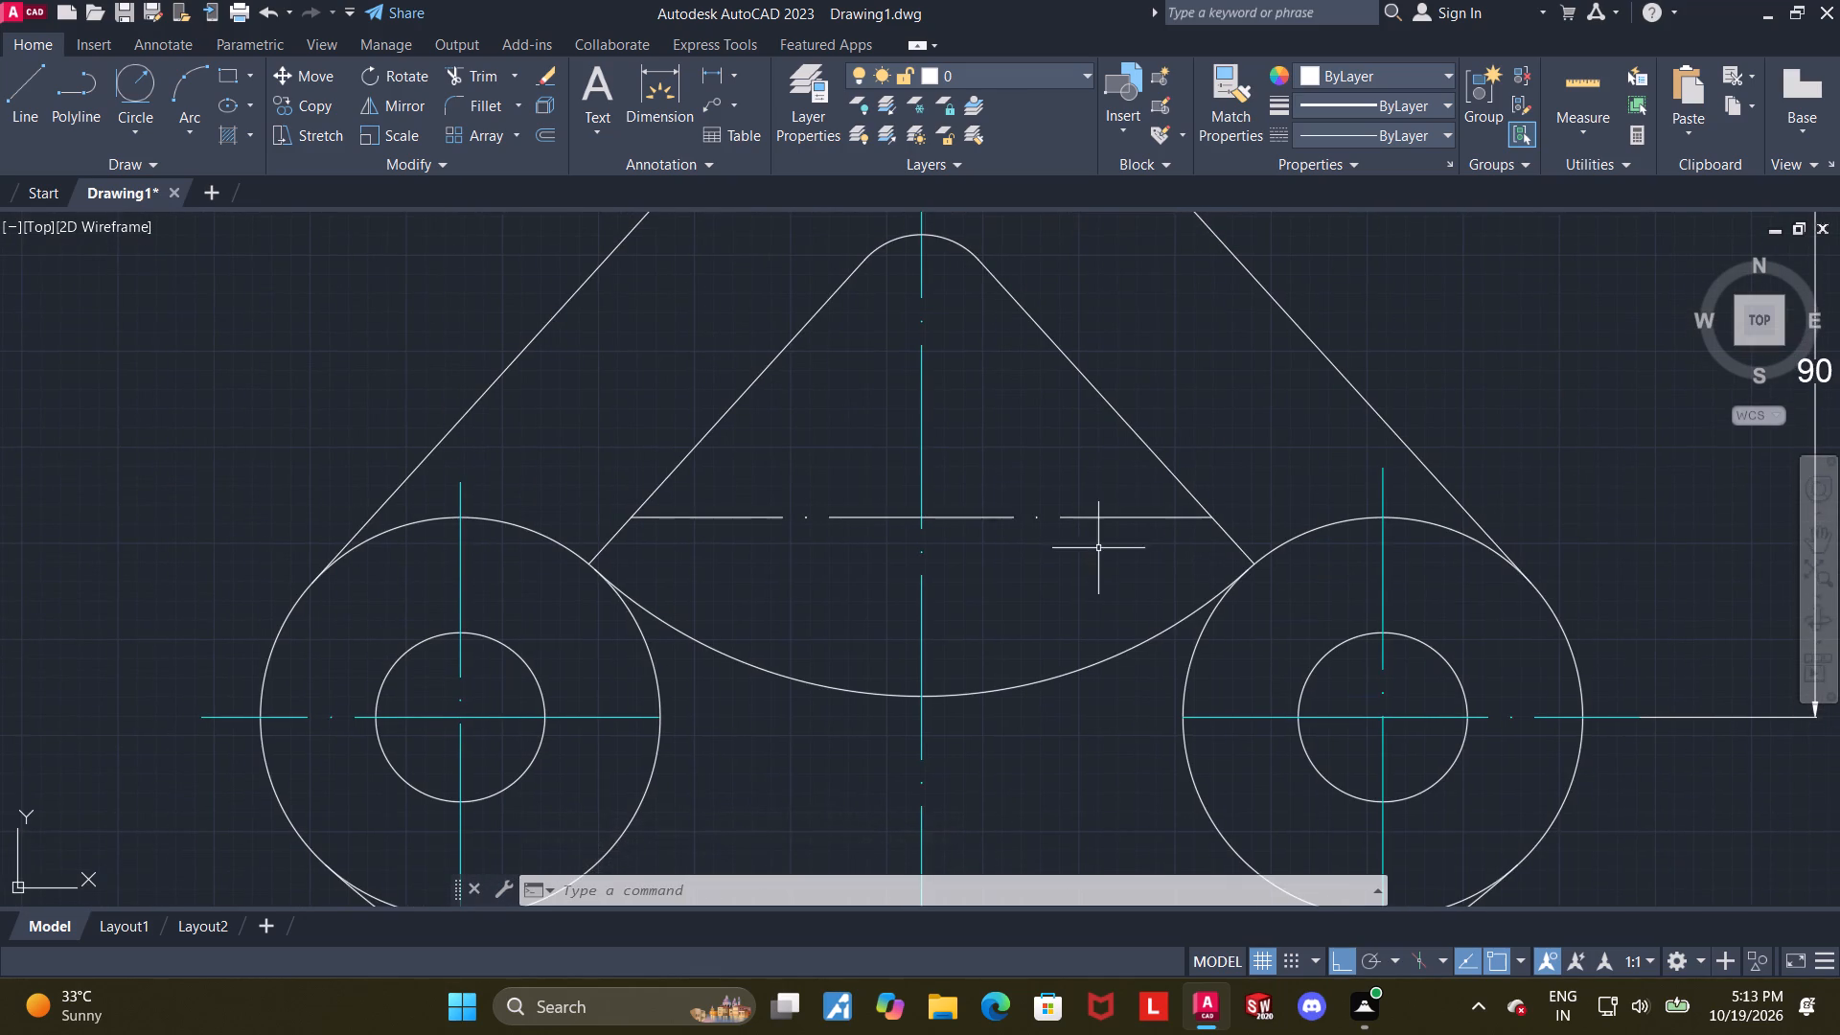
scroll(1087, 540, up, 1)
middle_drag(1085, 539, 1084, 532)
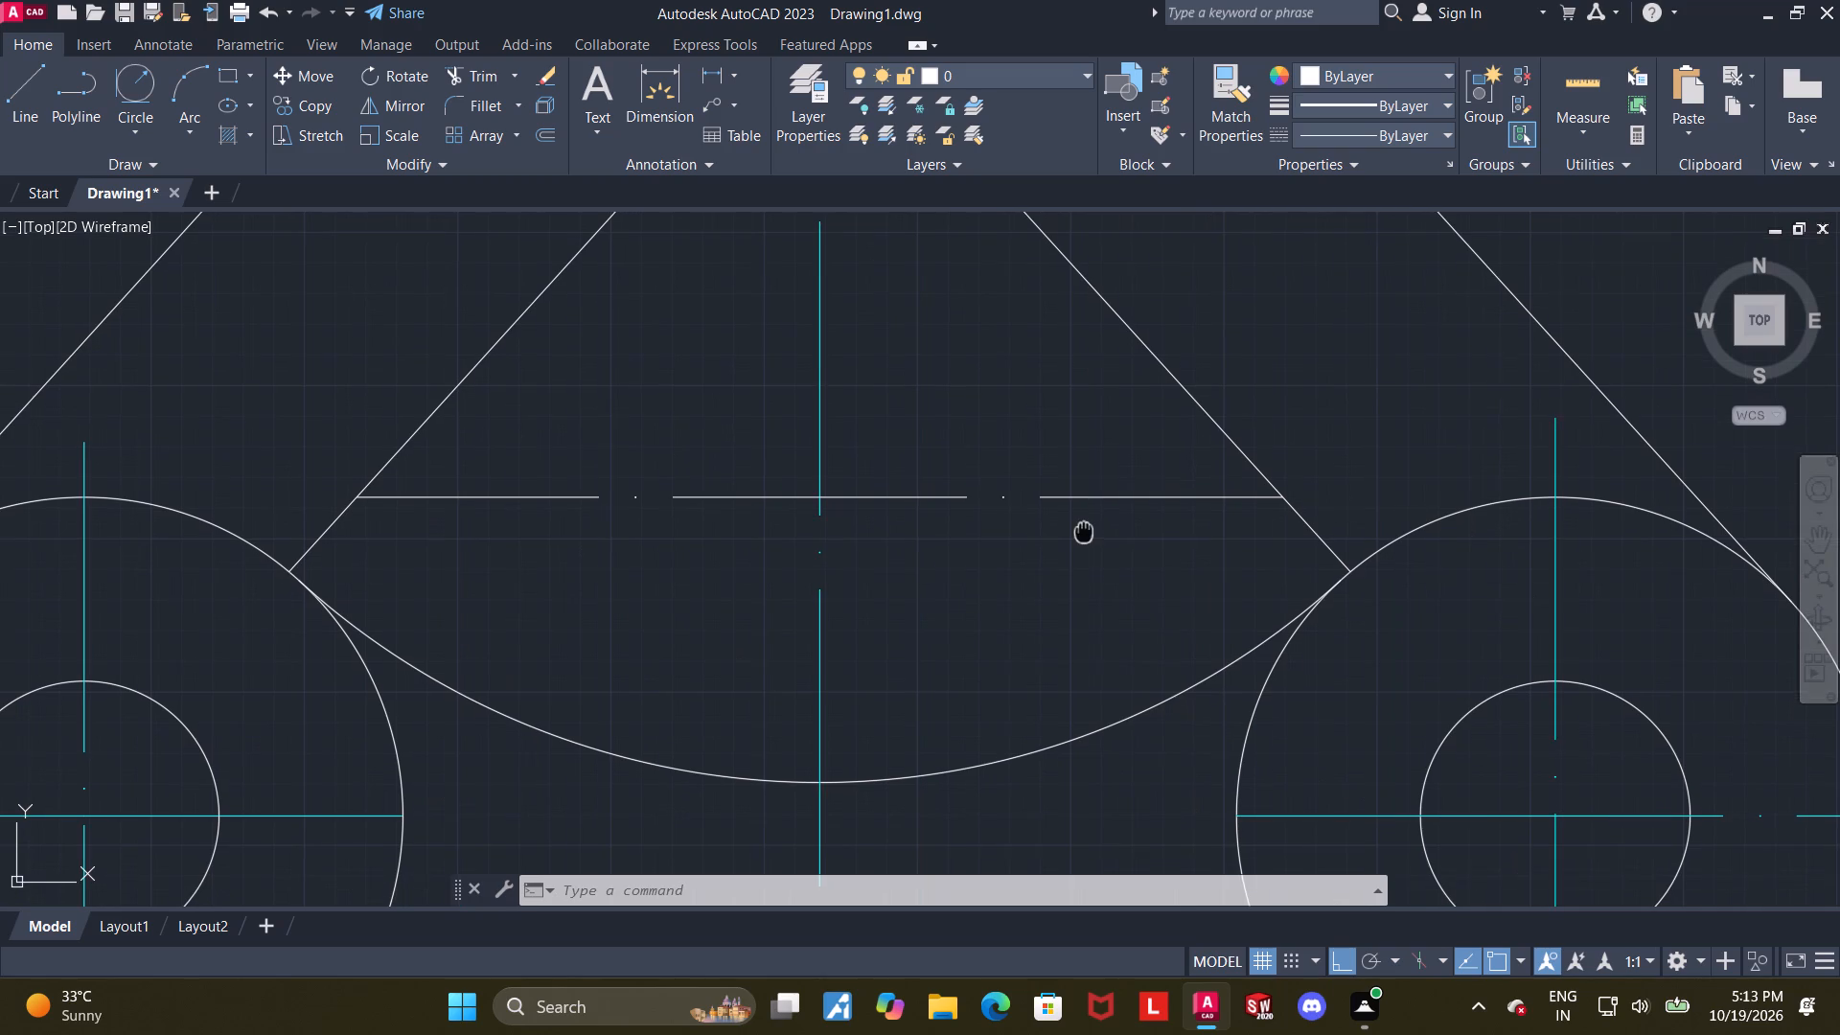
middle_drag(1084, 532, 1084, 524)
scroll(977, 508, down, 1)
middle_drag(977, 509, 977, 540)
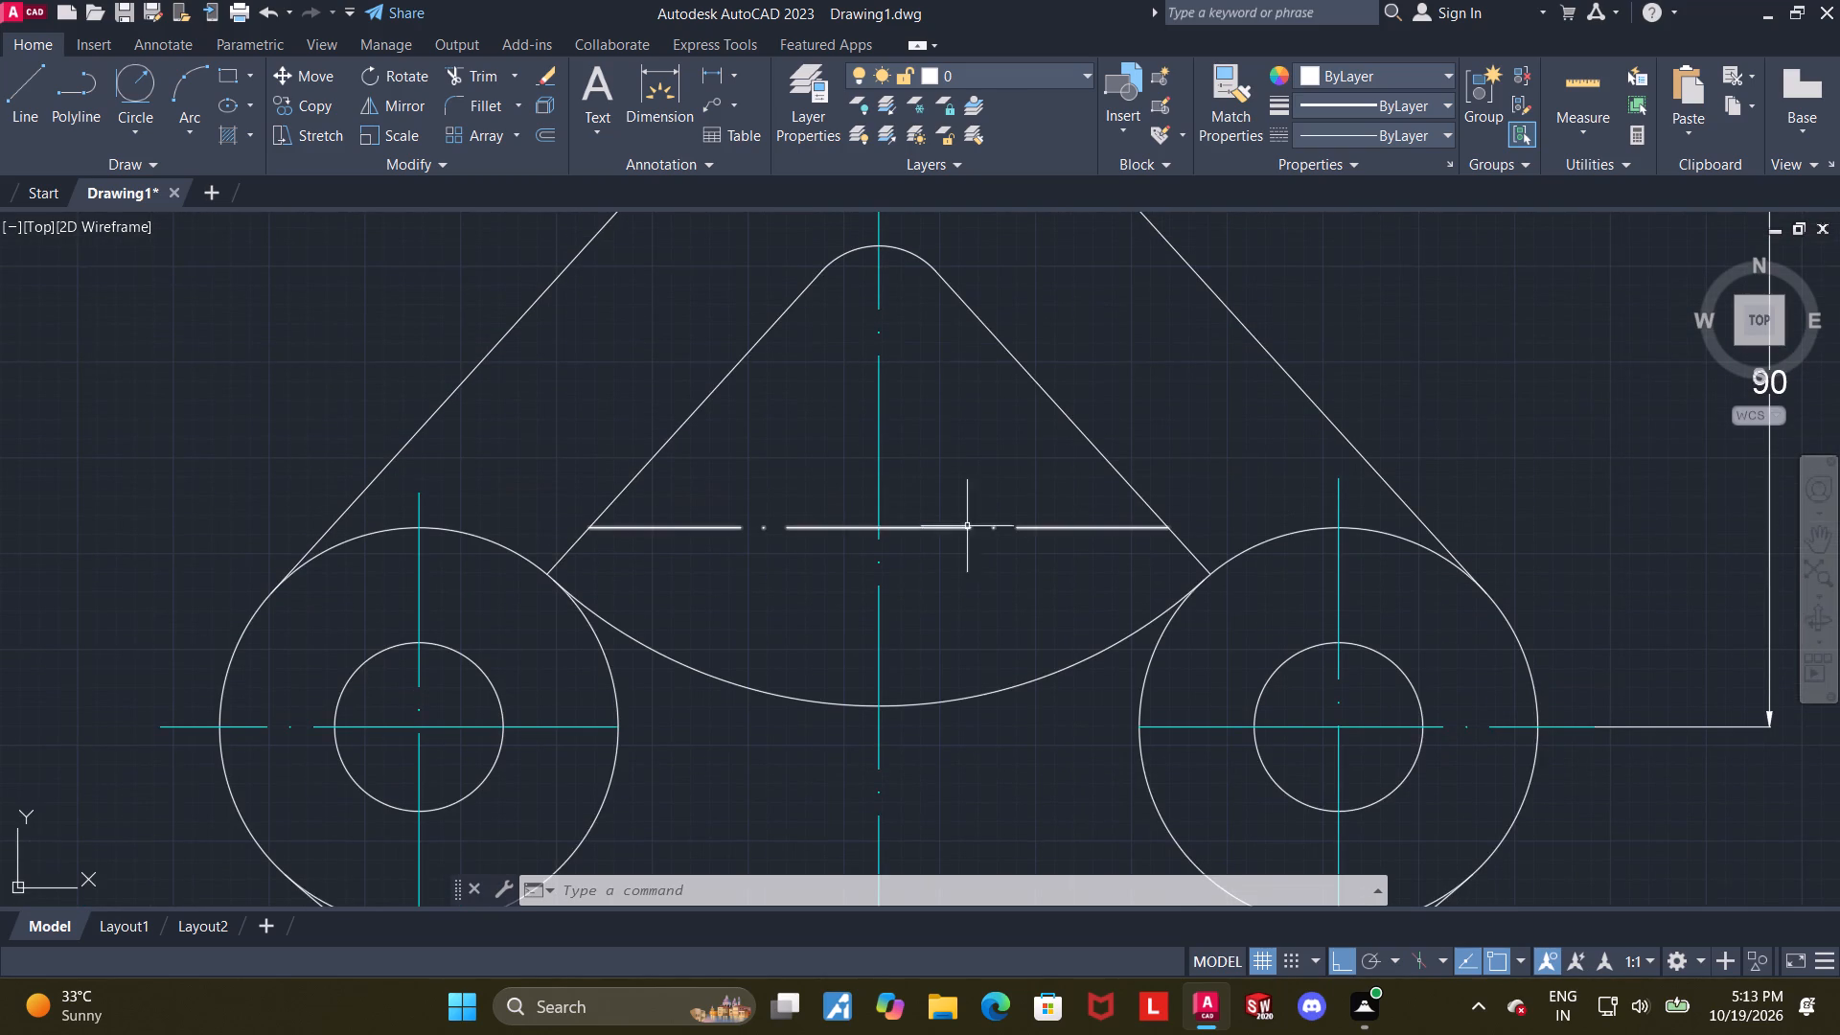
scroll(895, 524, up, 1)
middle_drag(903, 519, 908, 499)
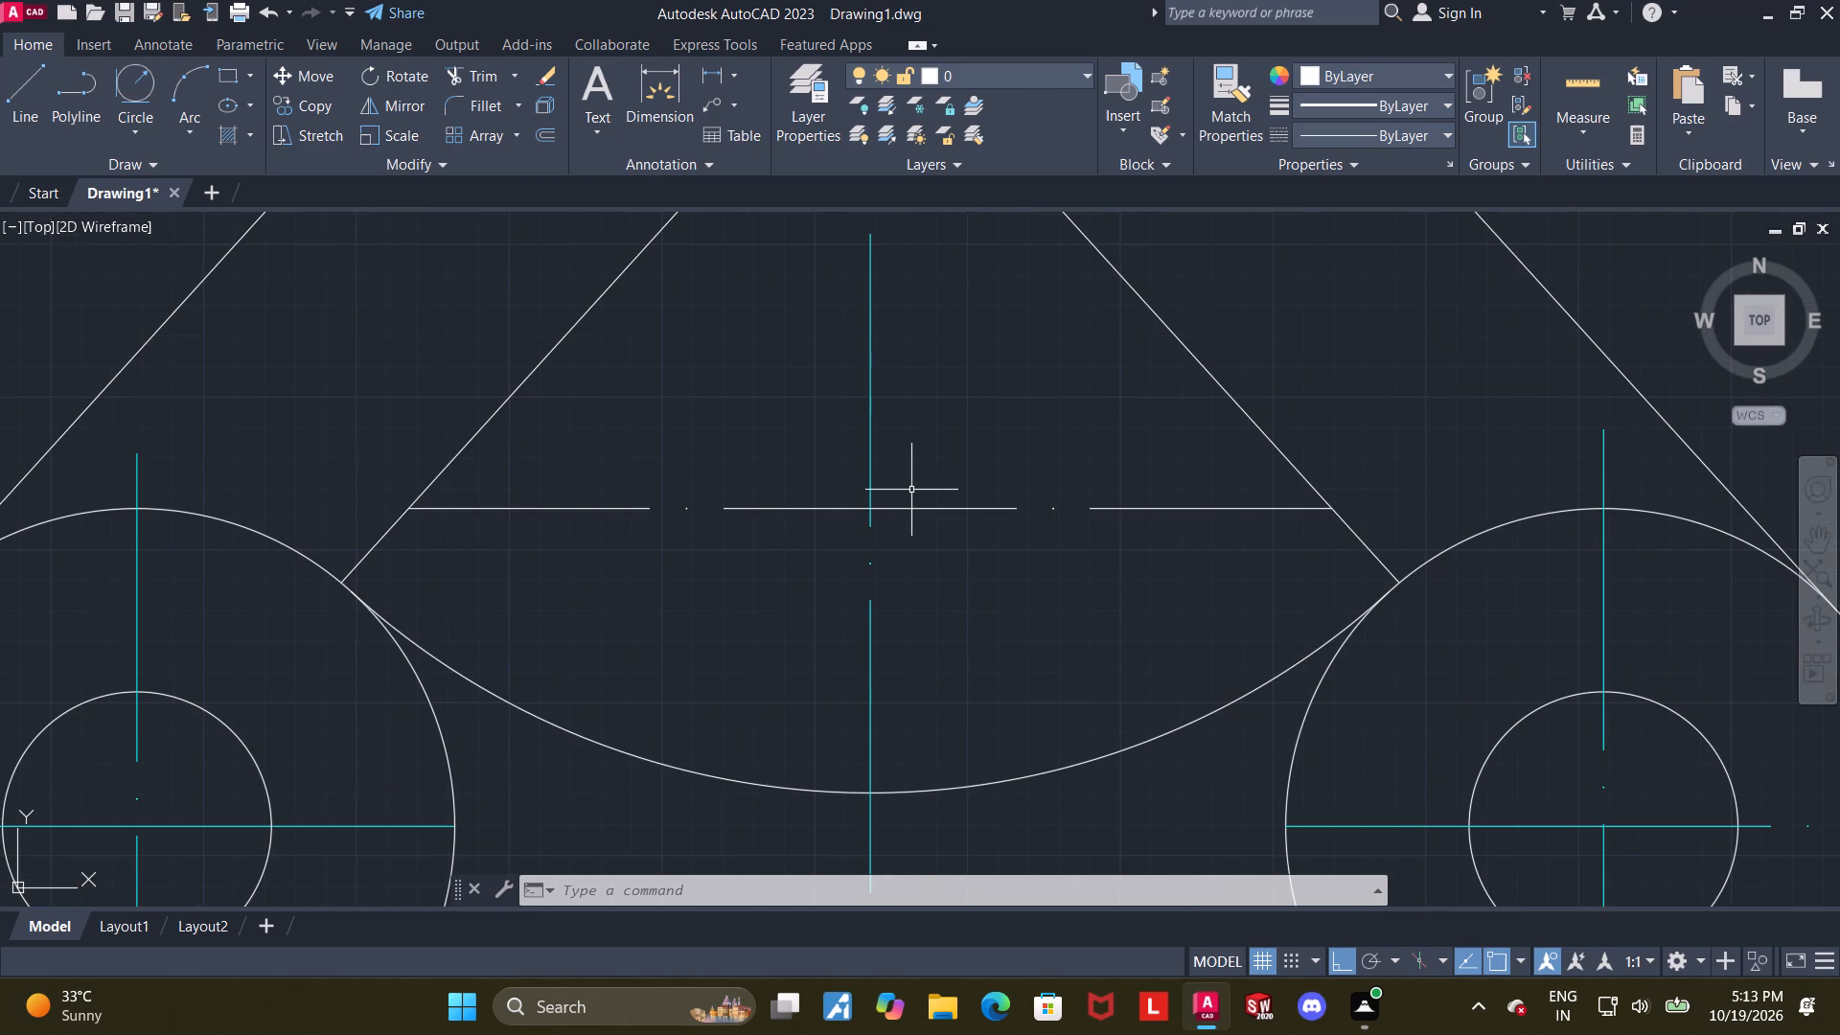
scroll(911, 490, down, 1)
middle_drag(957, 540, 956, 525)
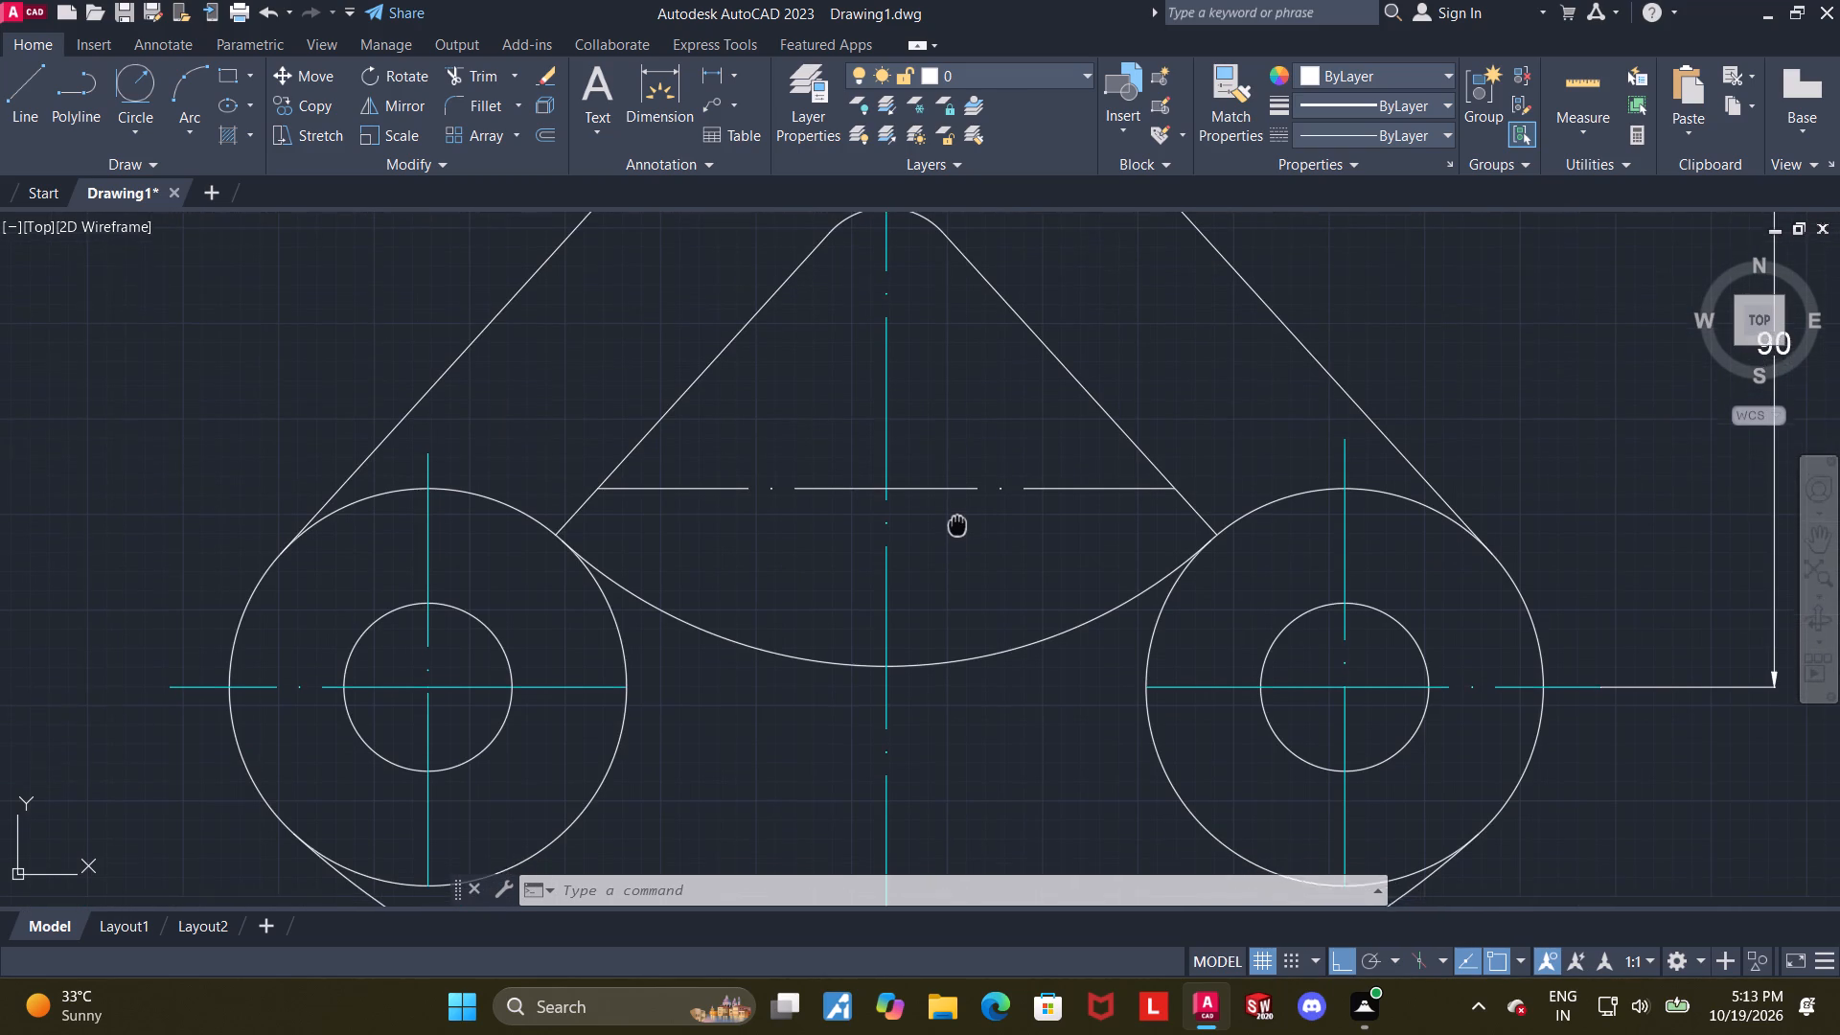
middle_drag(956, 525, 955, 527)
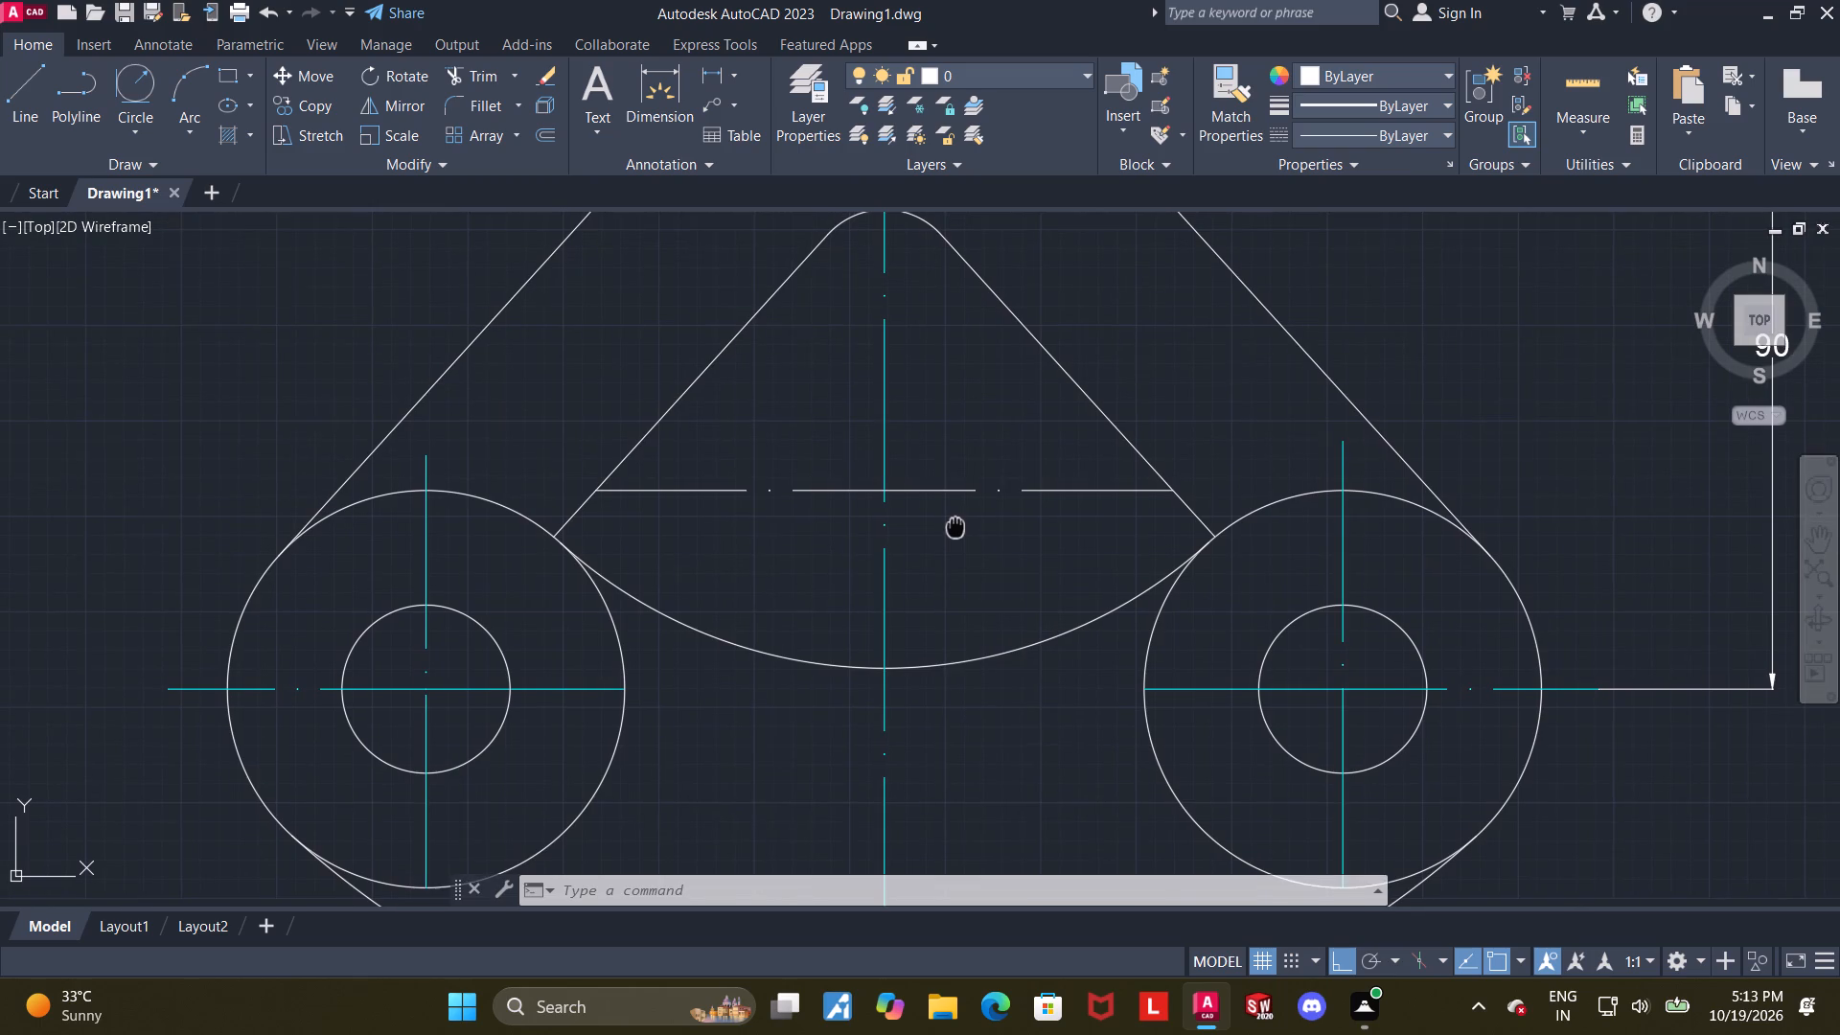
middle_drag(955, 527, 956, 562)
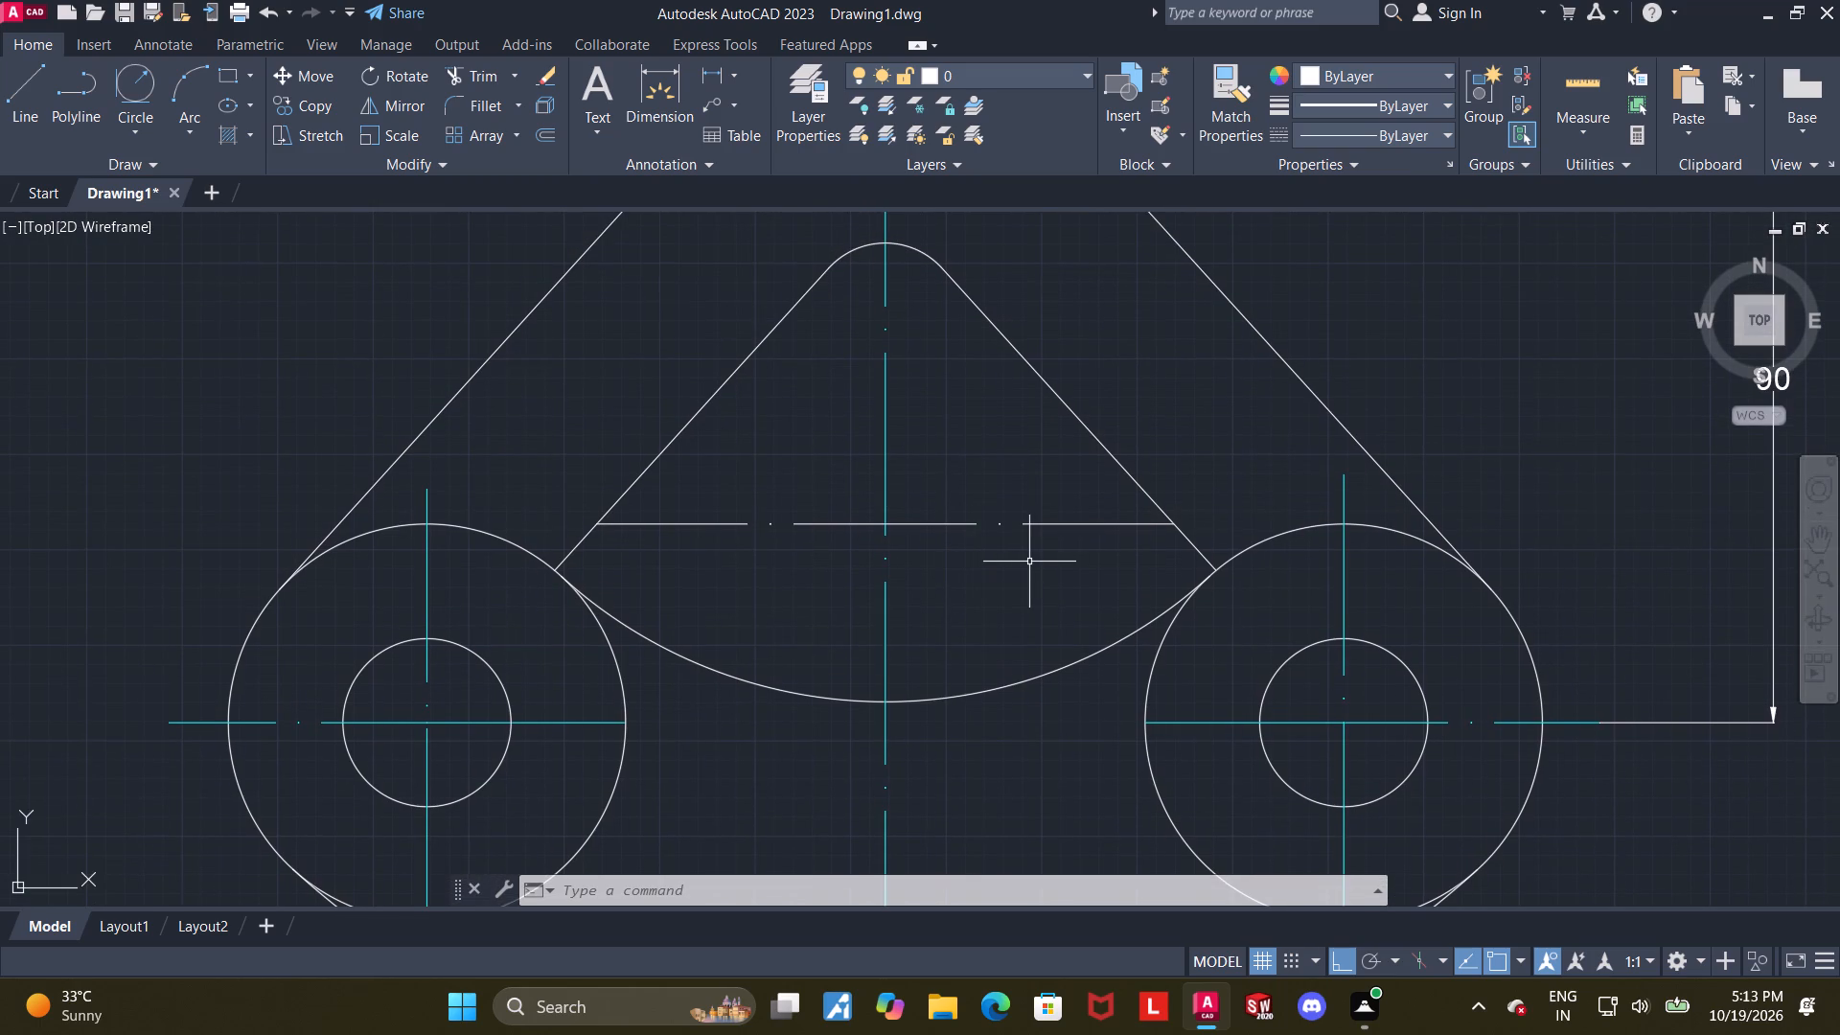
scroll(1029, 562, down, 1)
scroll(1029, 562, up, 1)
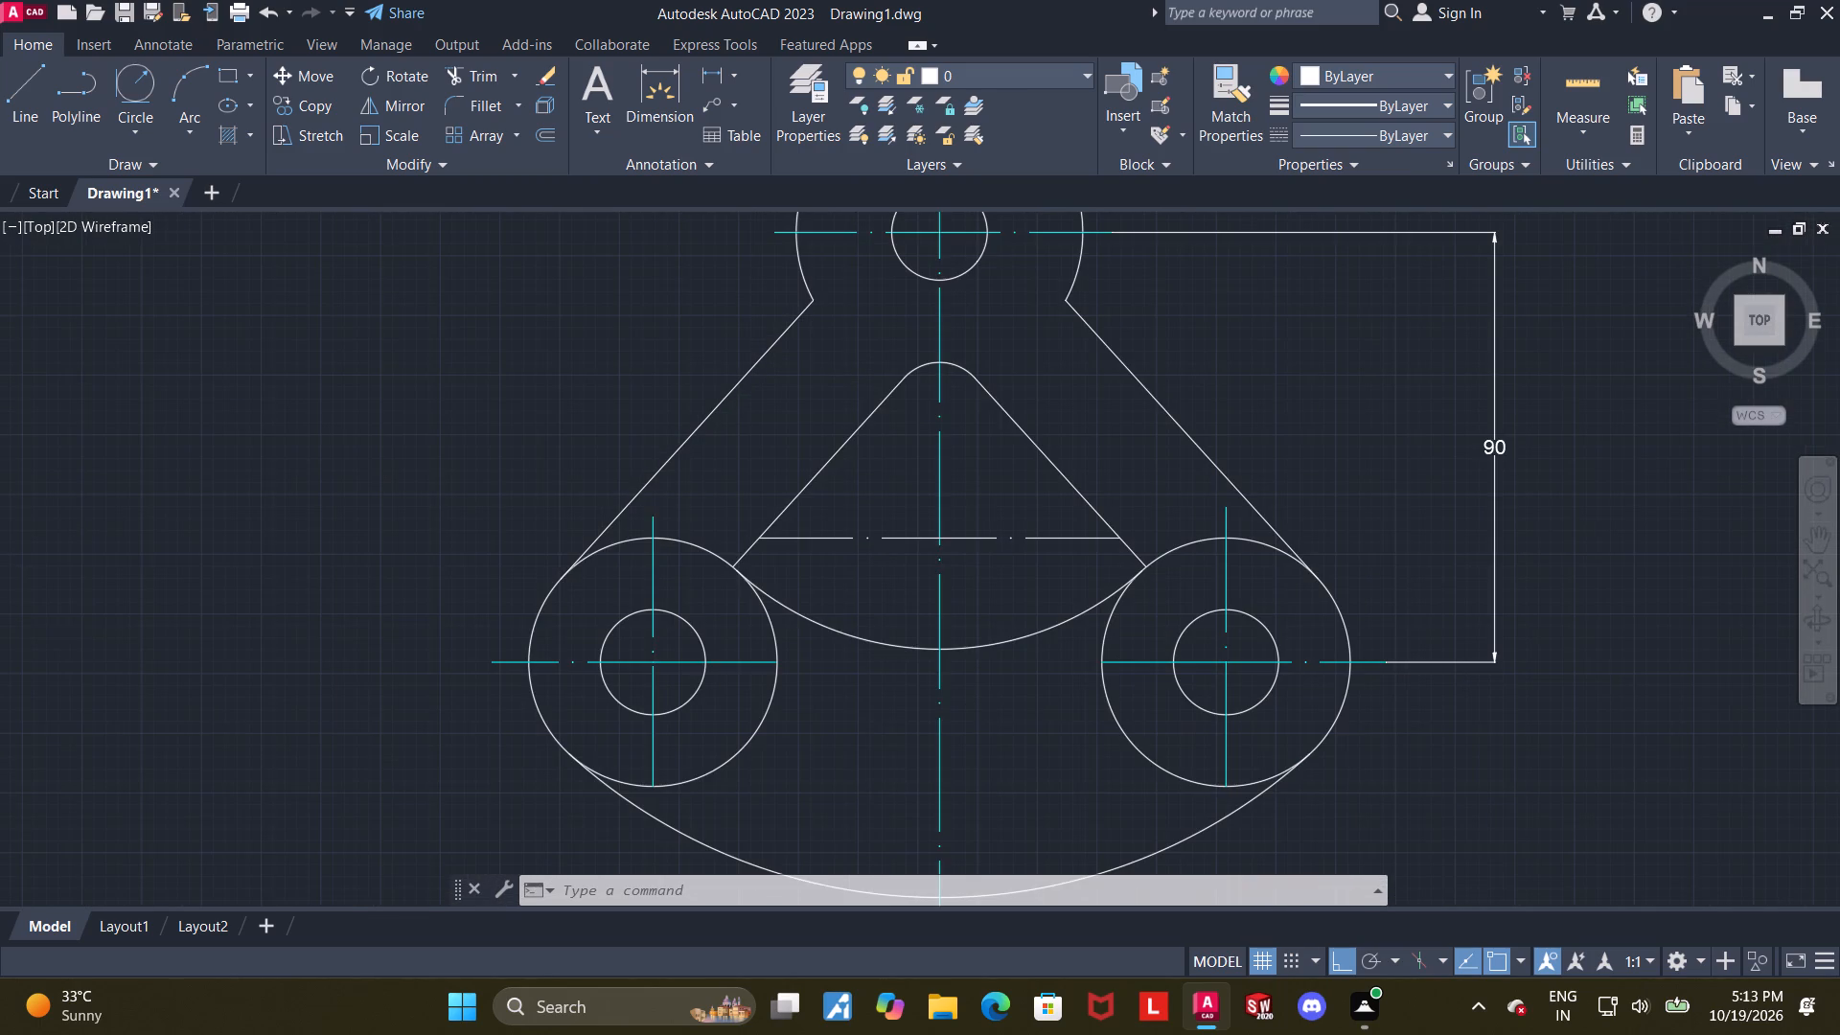
scroll(1029, 562, down, 1)
middle_drag(1029, 562, 1033, 598)
middle_drag(1033, 598, 1041, 553)
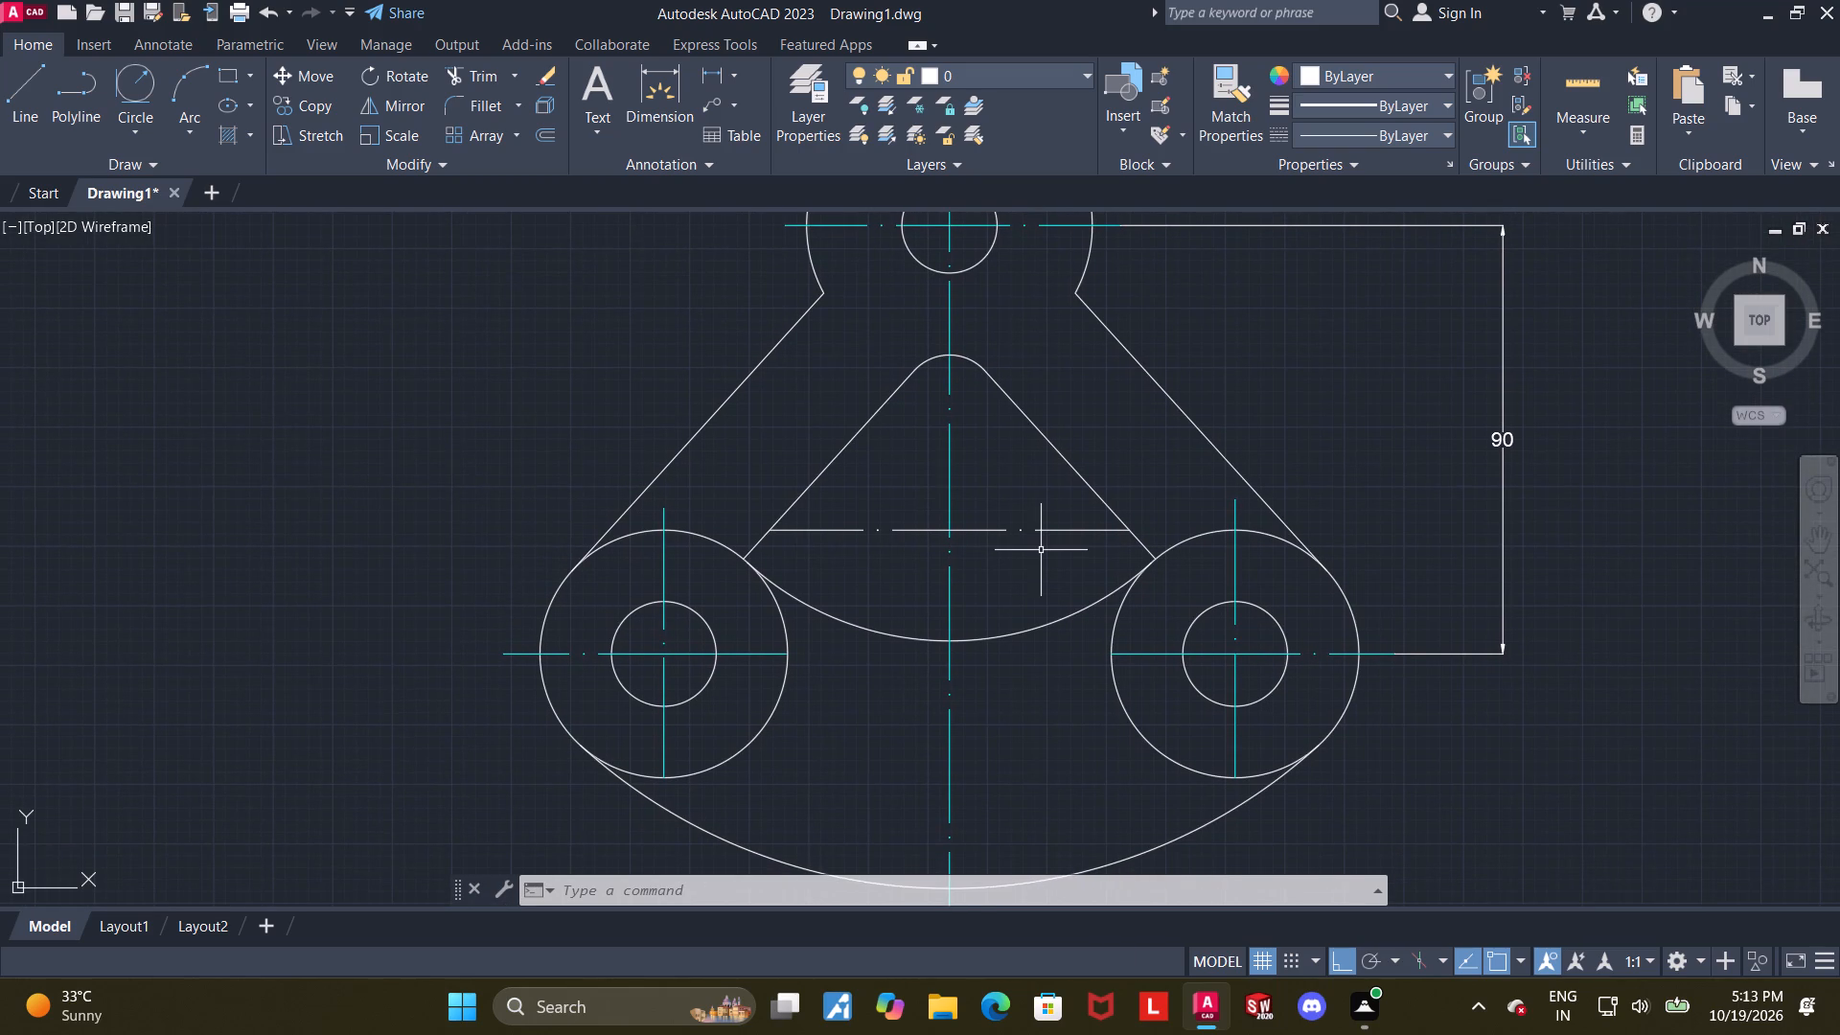
scroll(1041, 550, up, 1)
middle_drag(1041, 550, 1057, 556)
scroll(1057, 556, down, 1)
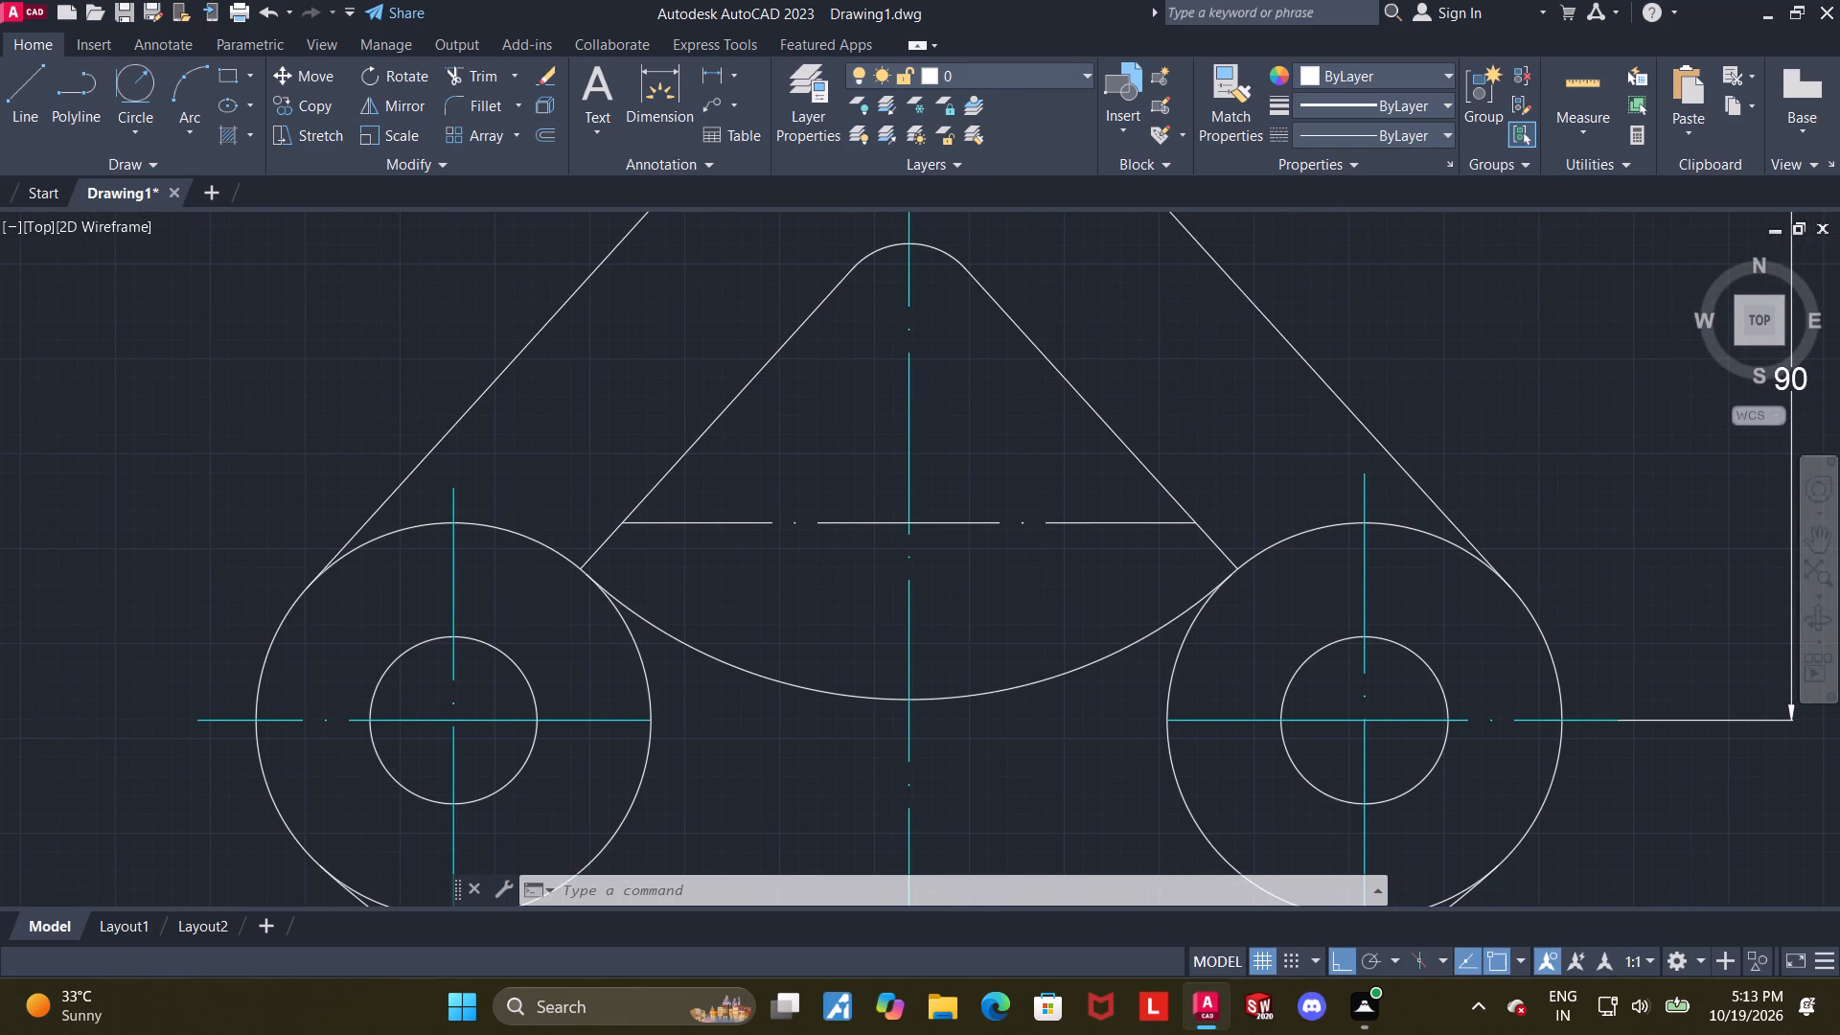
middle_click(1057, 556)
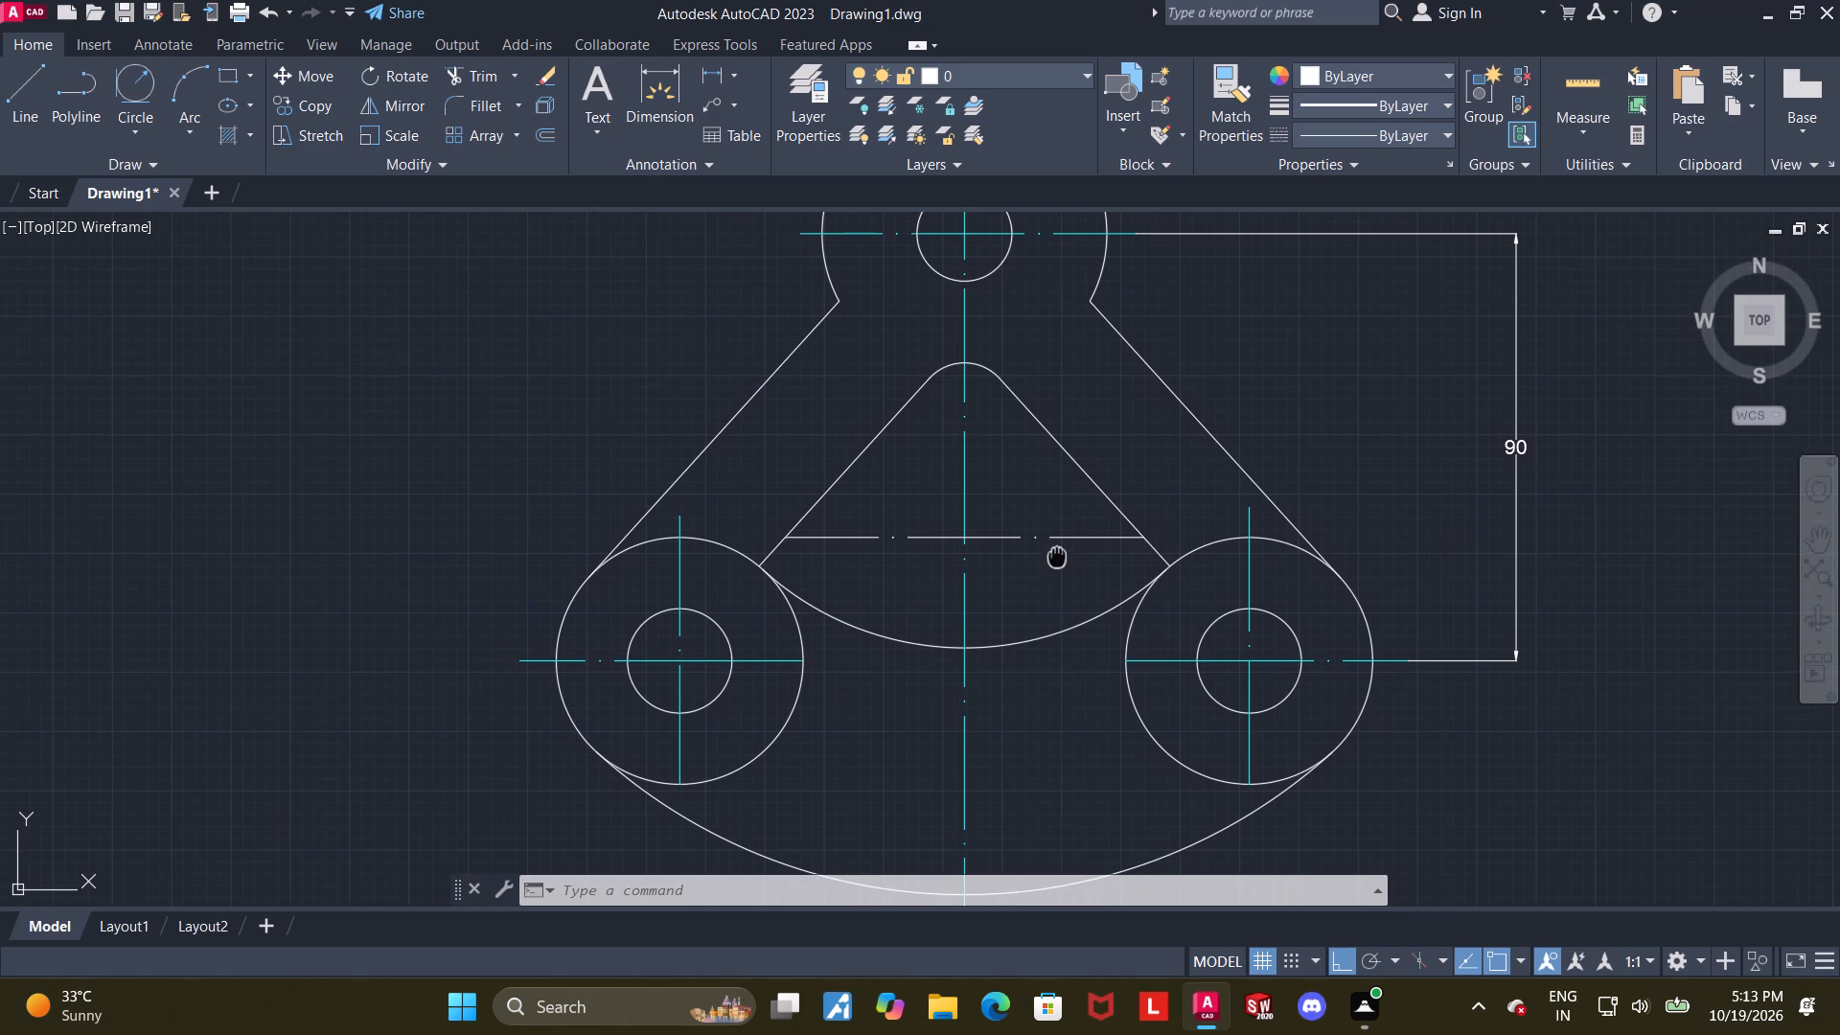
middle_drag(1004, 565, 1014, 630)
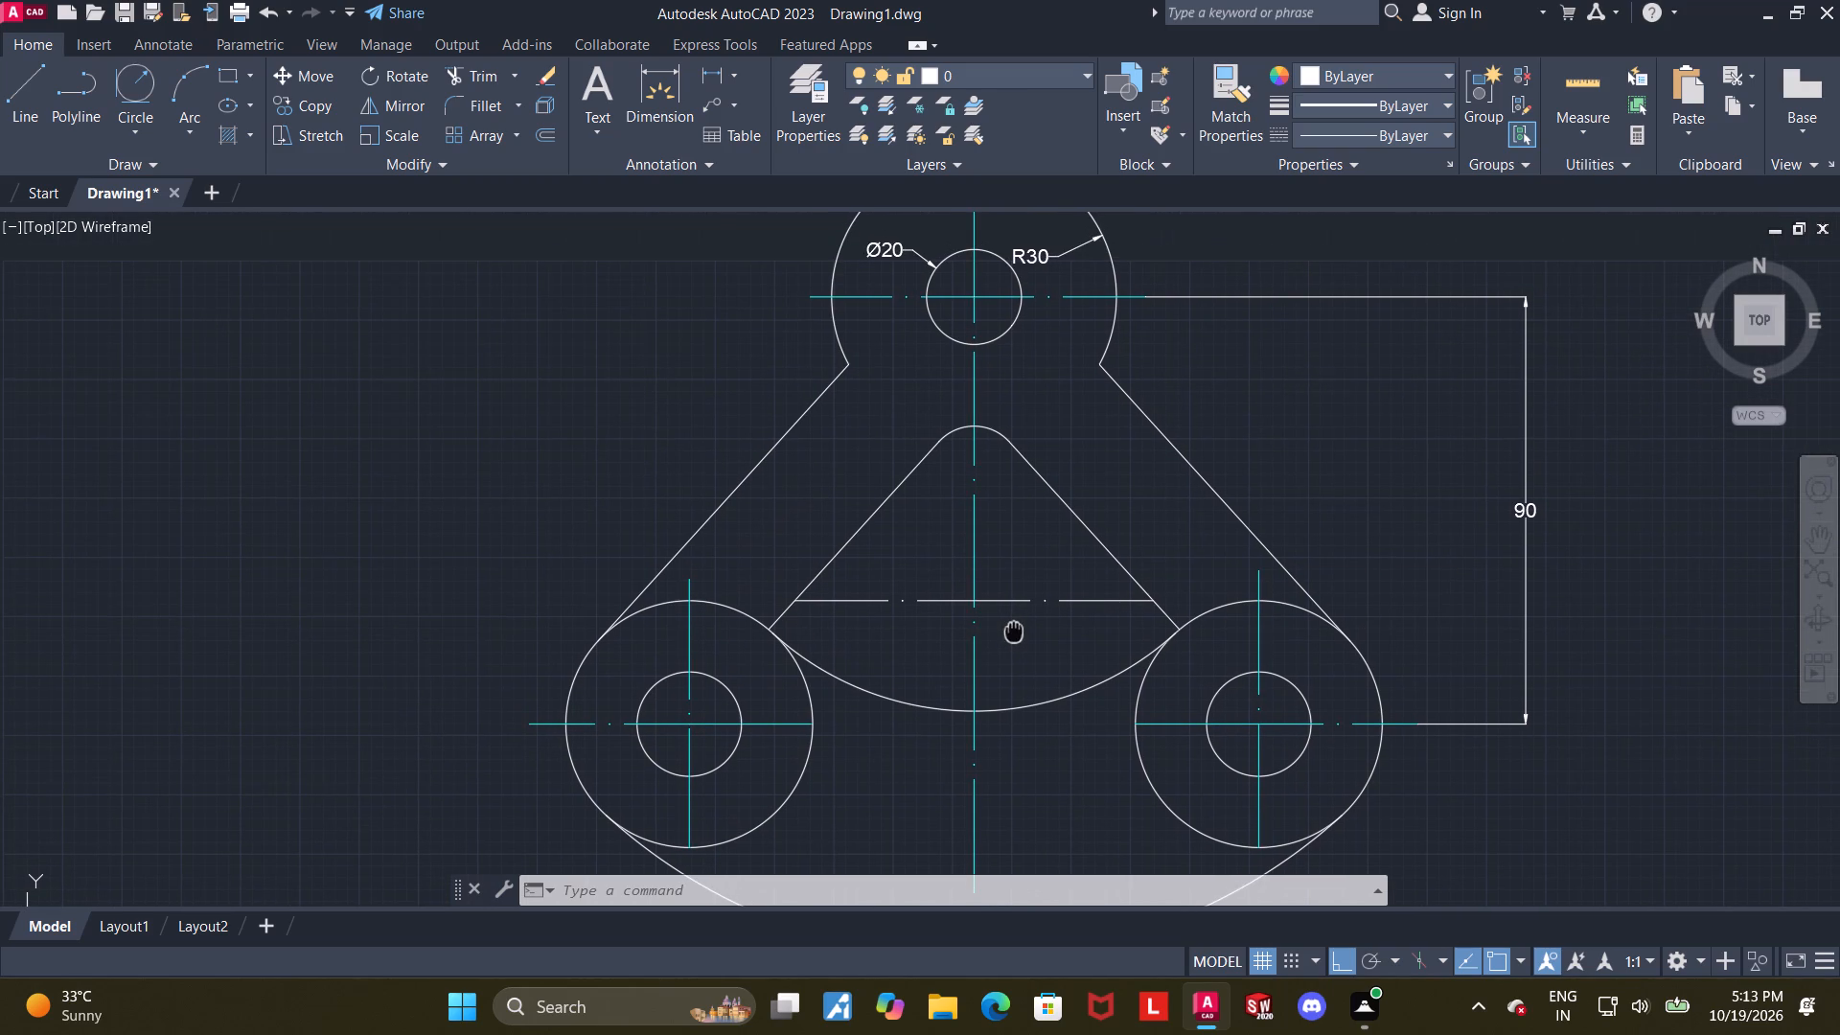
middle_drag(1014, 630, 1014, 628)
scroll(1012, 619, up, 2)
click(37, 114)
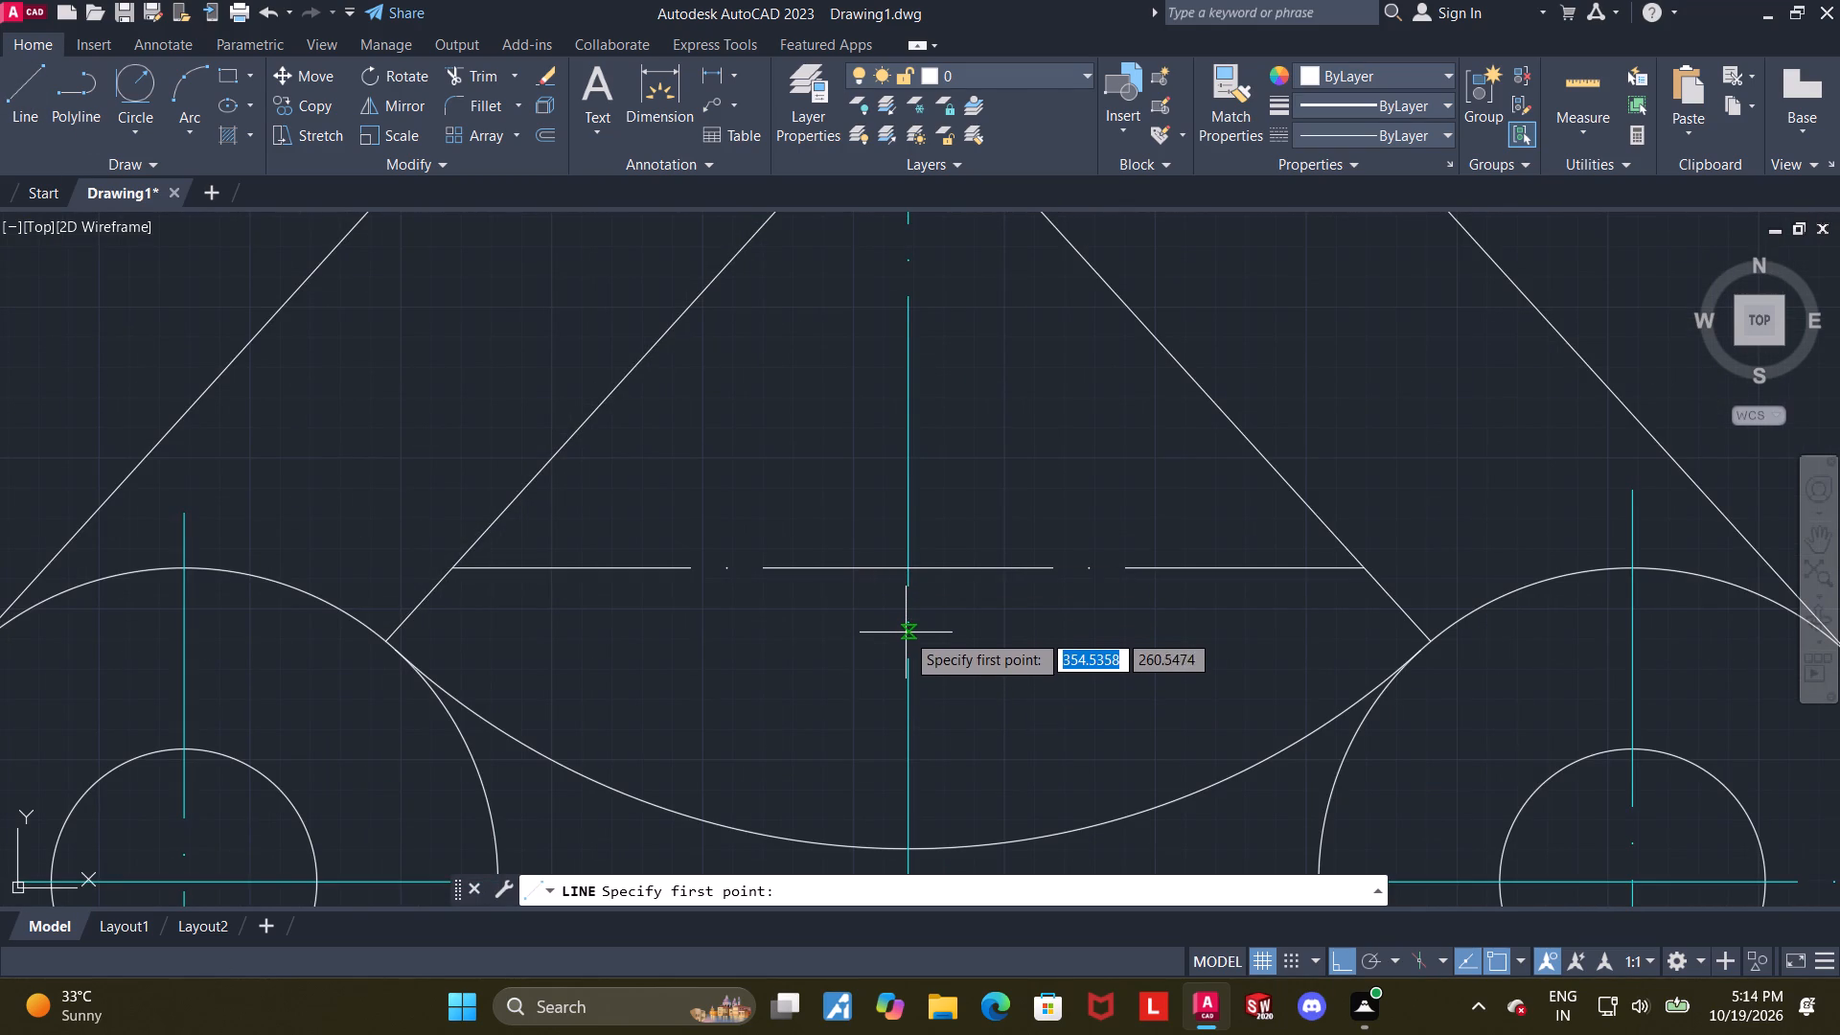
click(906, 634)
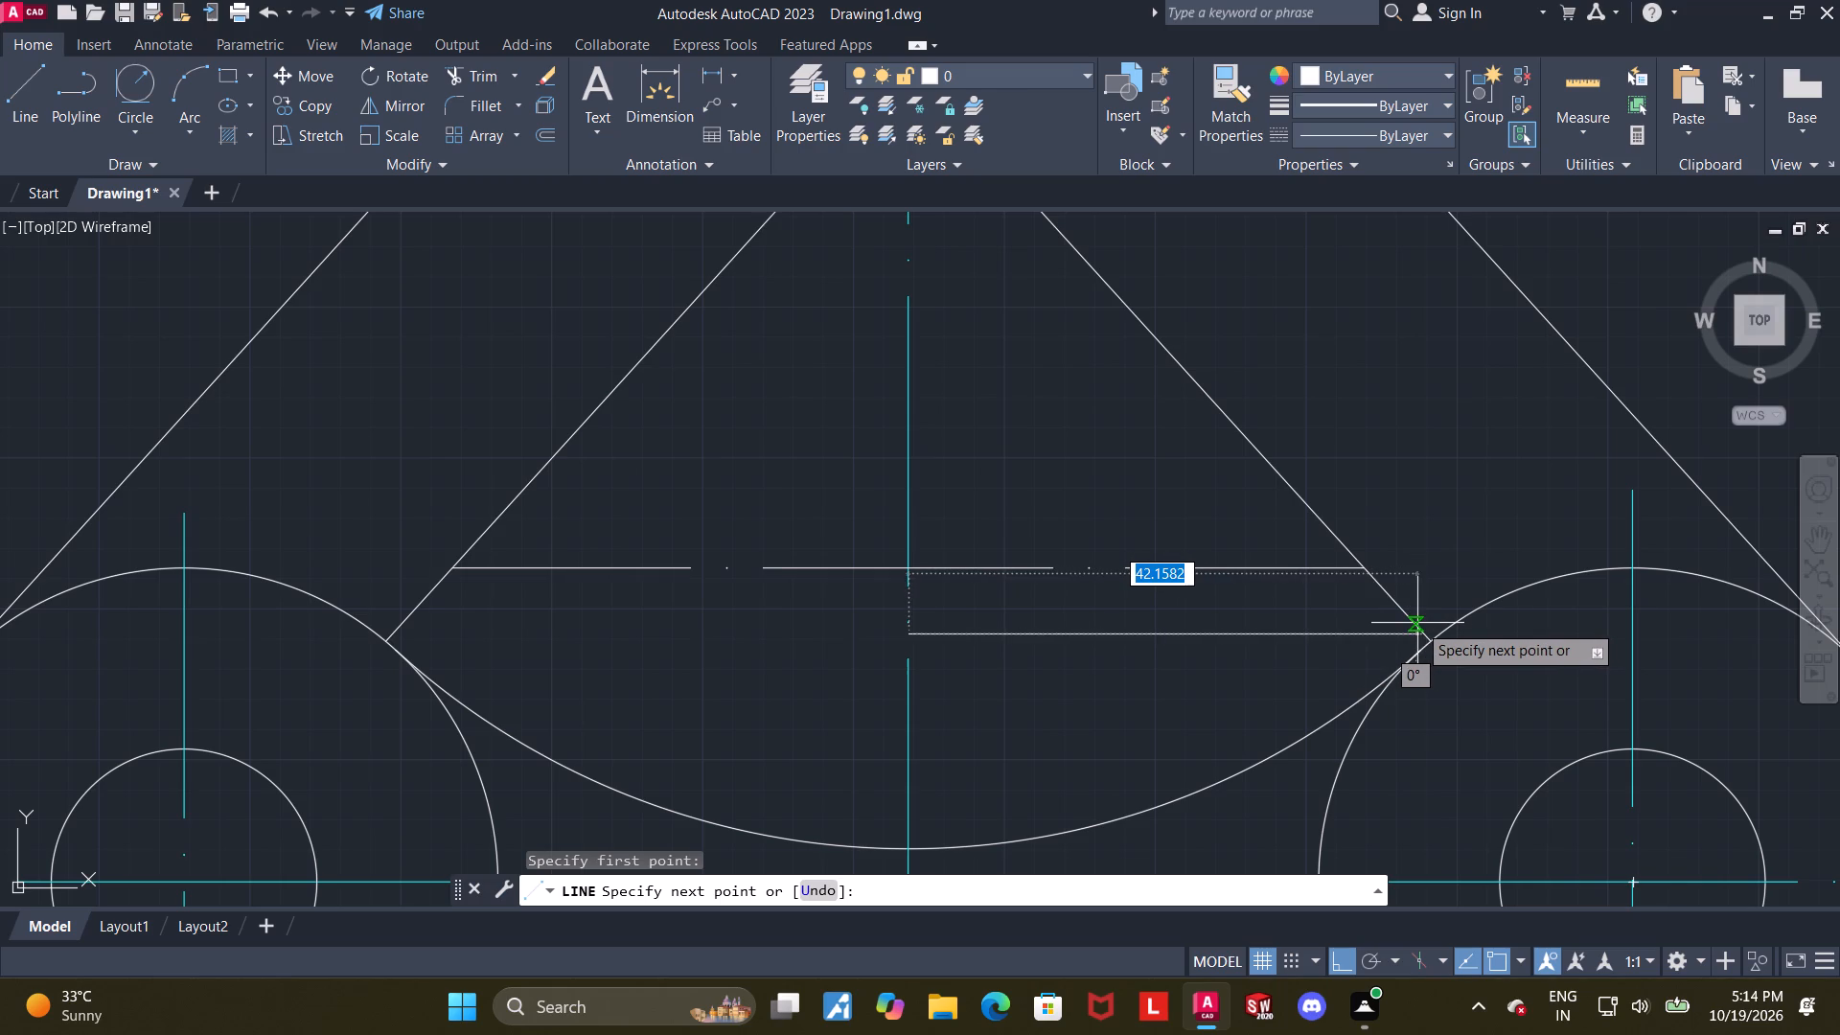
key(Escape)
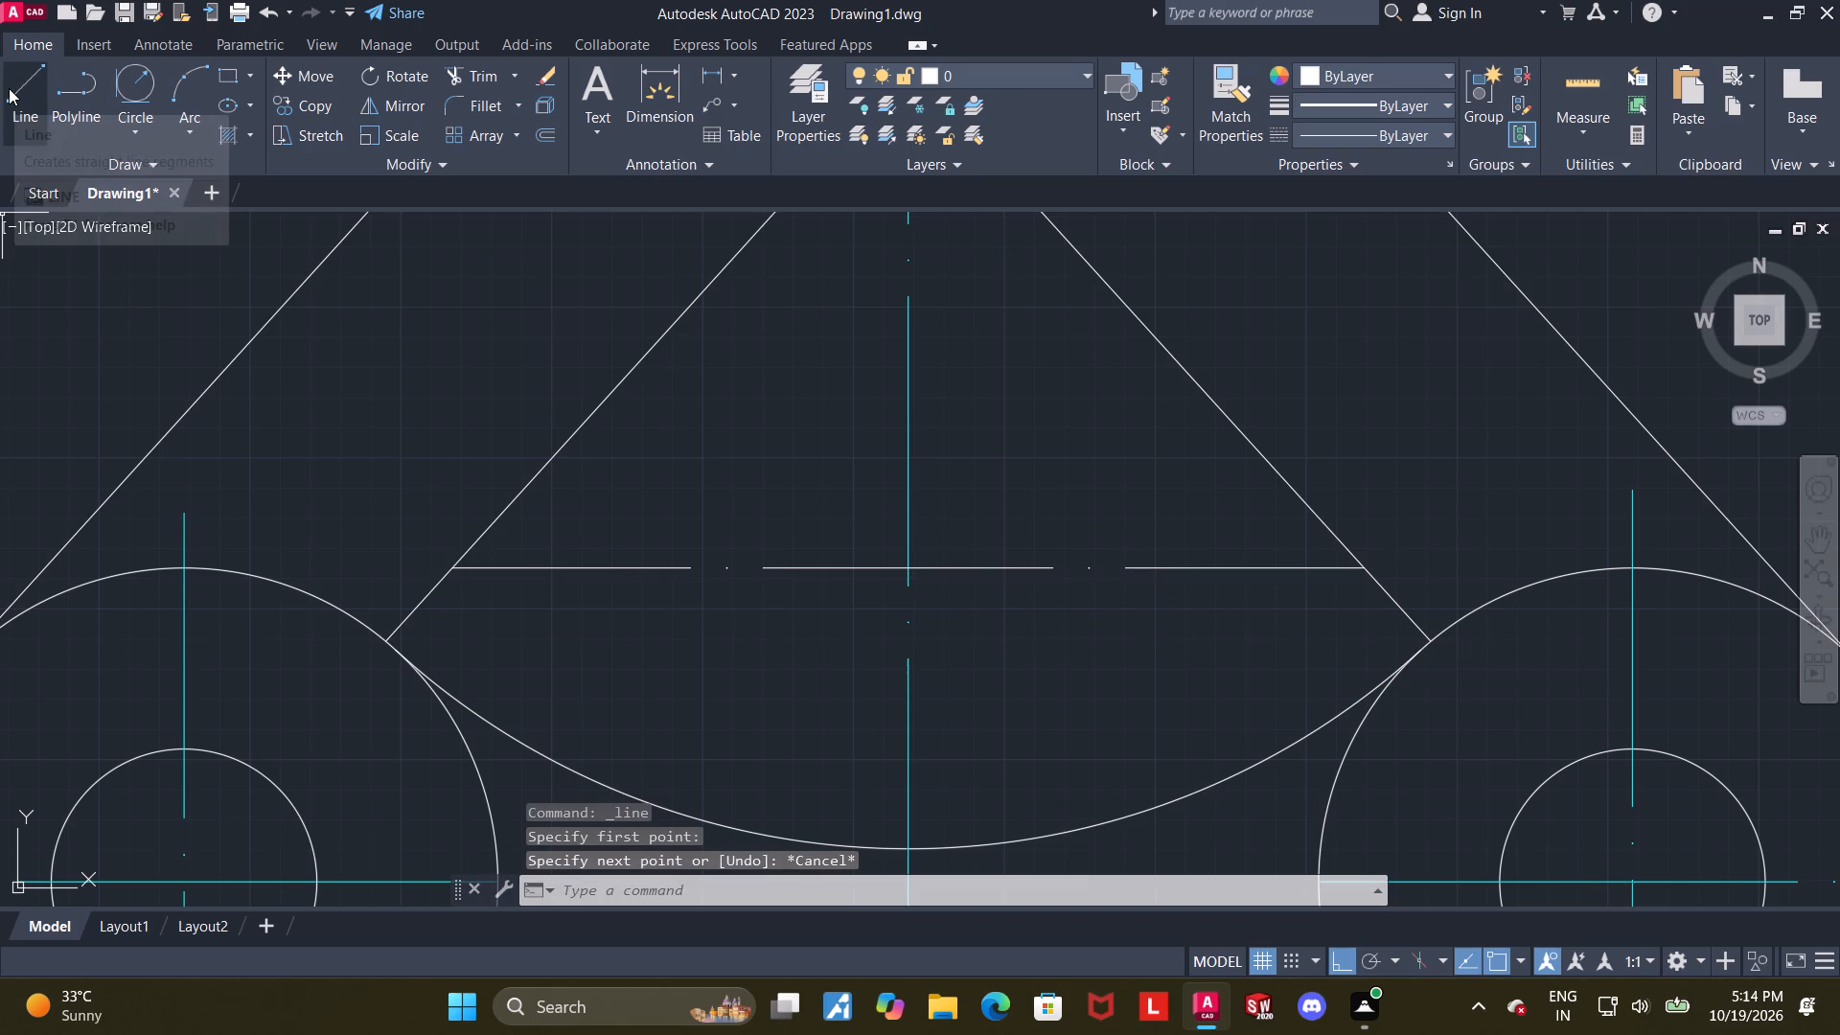
Undo the trims, linetype change and drawing of the dash-dot horizontal line between the lower circles.
scroll(1068, 655, down, 3)
scroll(1118, 603, up, 2)
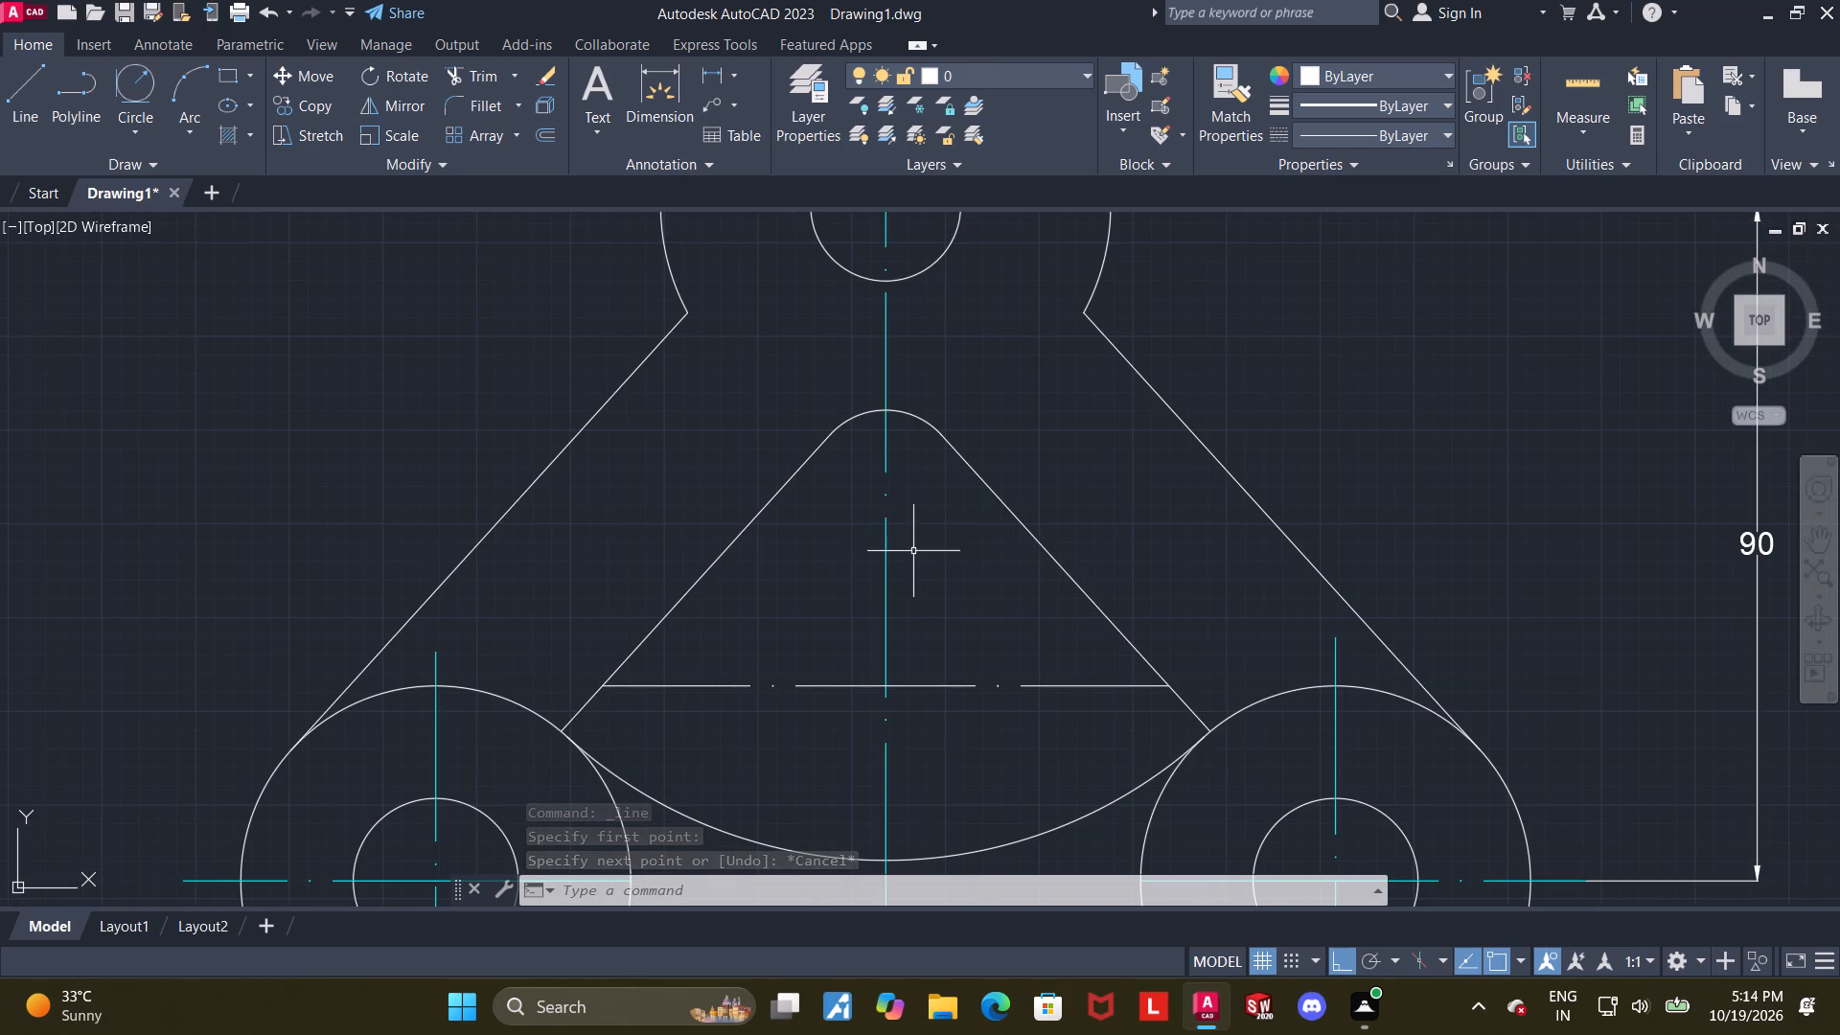
key(ctrl+z)
key(ctrl+z)
key(ctrl+z)
key(ctrl+z)
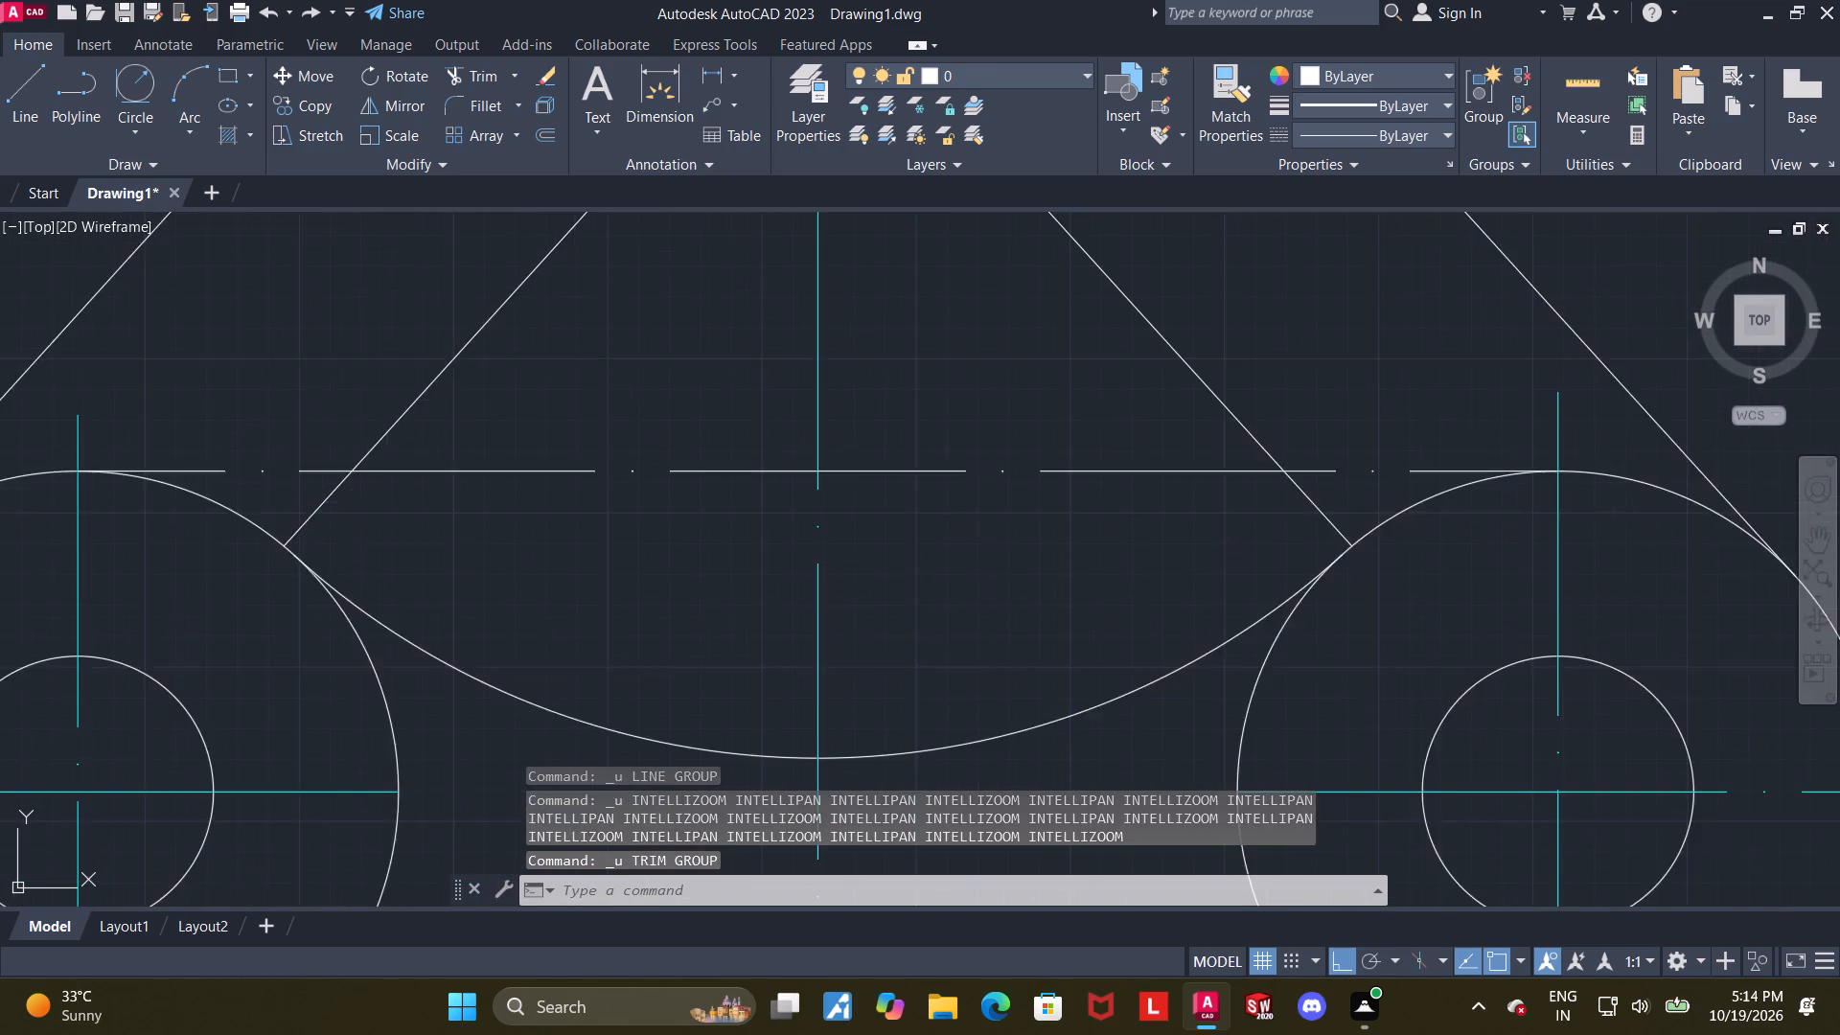
key(ctrl+z)
key(ctrl+z)
key(ctrl+z)
key(ctrl+z)
key(ctrl+z)
key(ctrl+z)
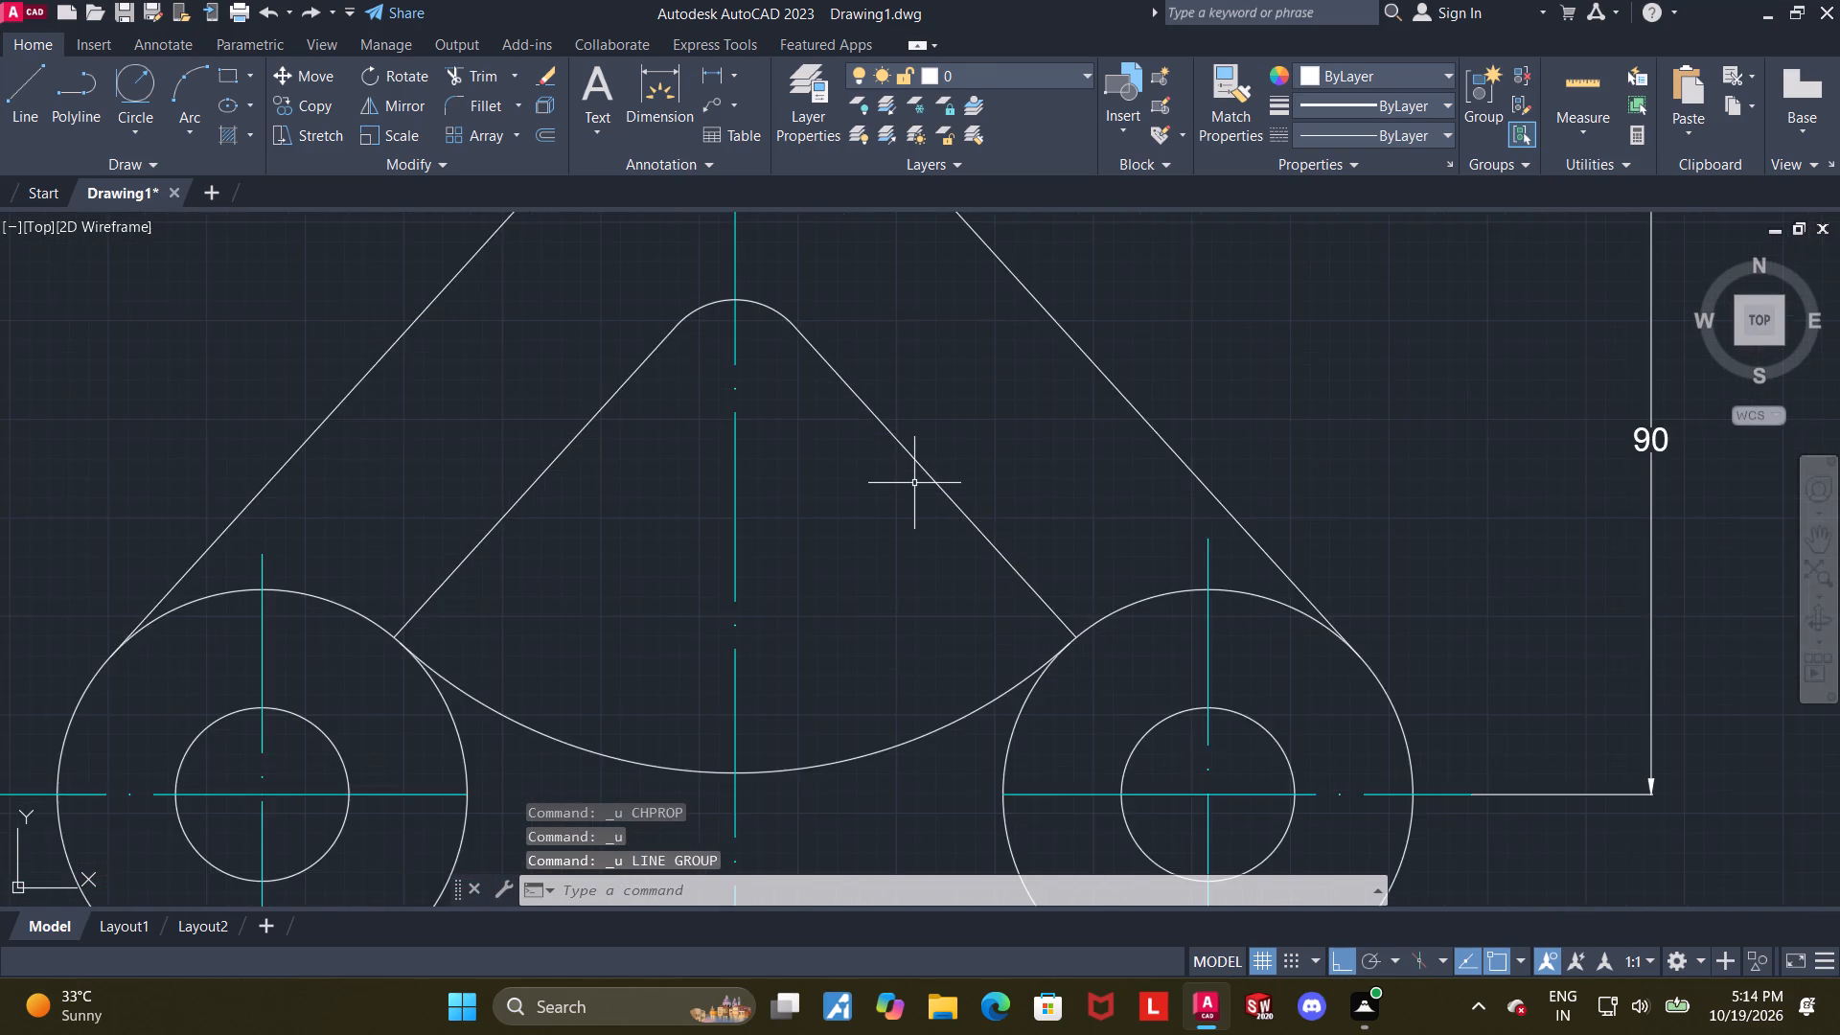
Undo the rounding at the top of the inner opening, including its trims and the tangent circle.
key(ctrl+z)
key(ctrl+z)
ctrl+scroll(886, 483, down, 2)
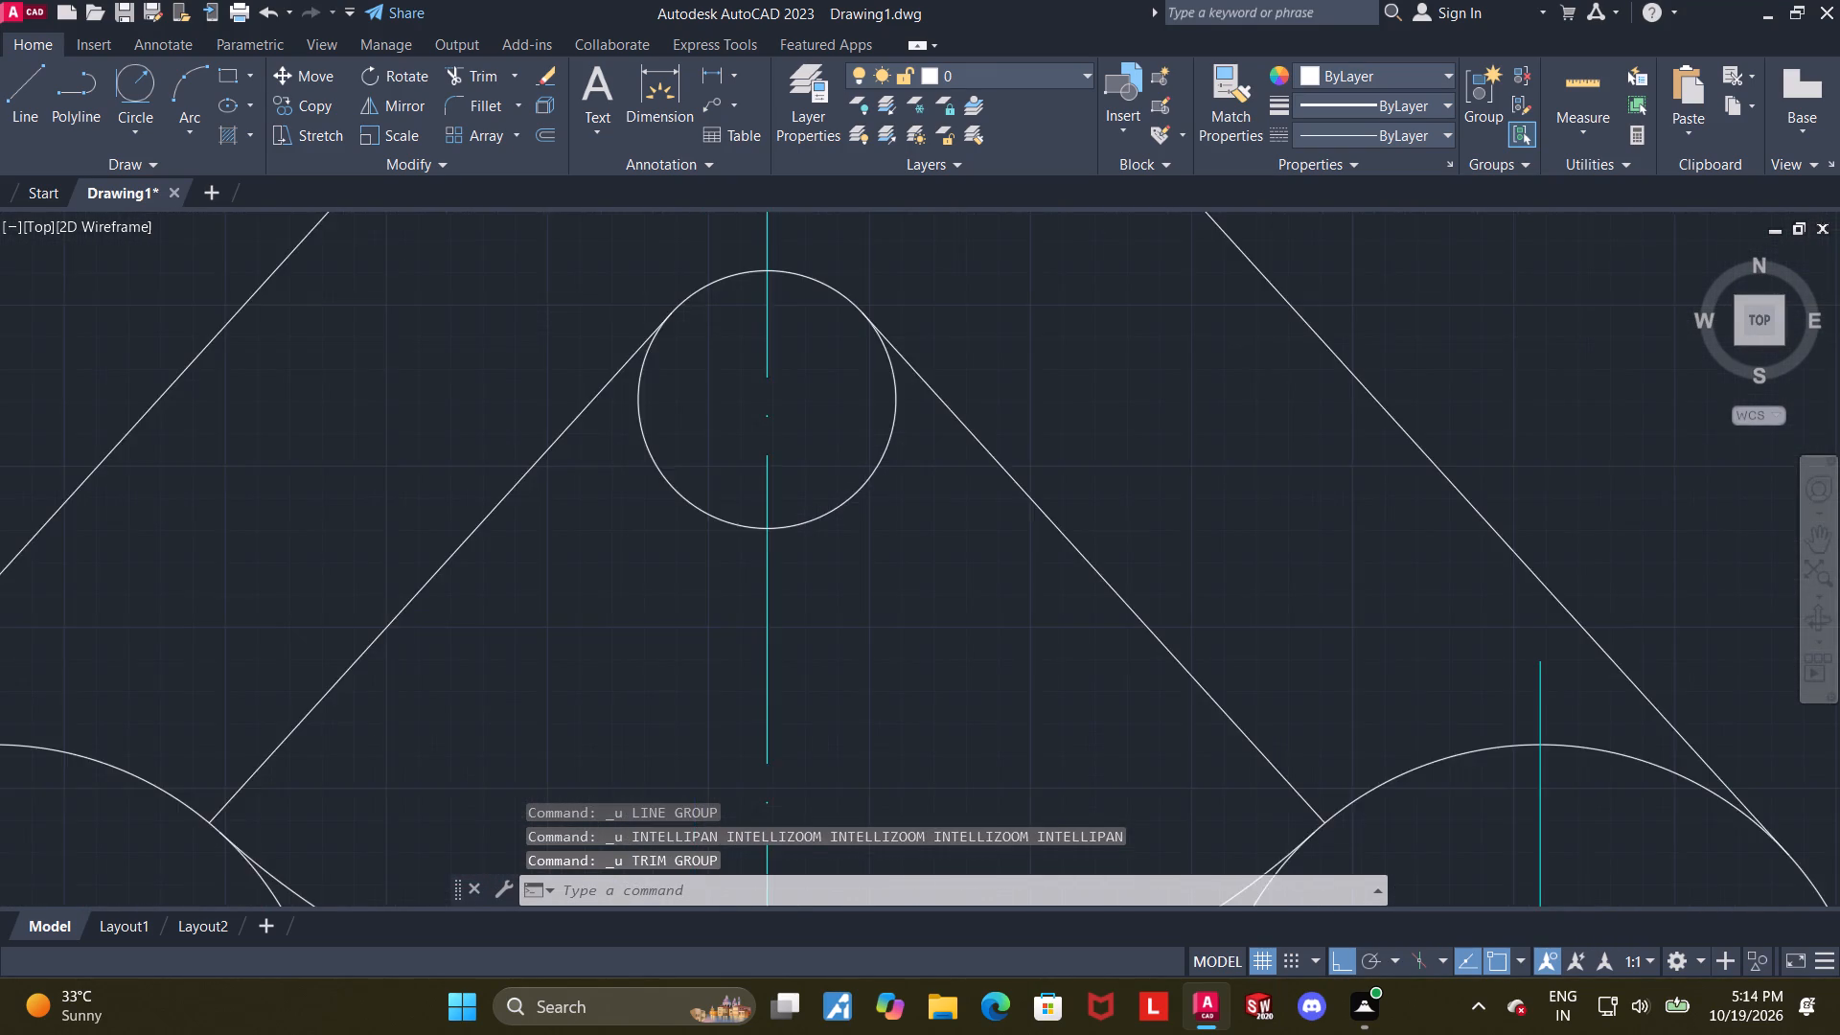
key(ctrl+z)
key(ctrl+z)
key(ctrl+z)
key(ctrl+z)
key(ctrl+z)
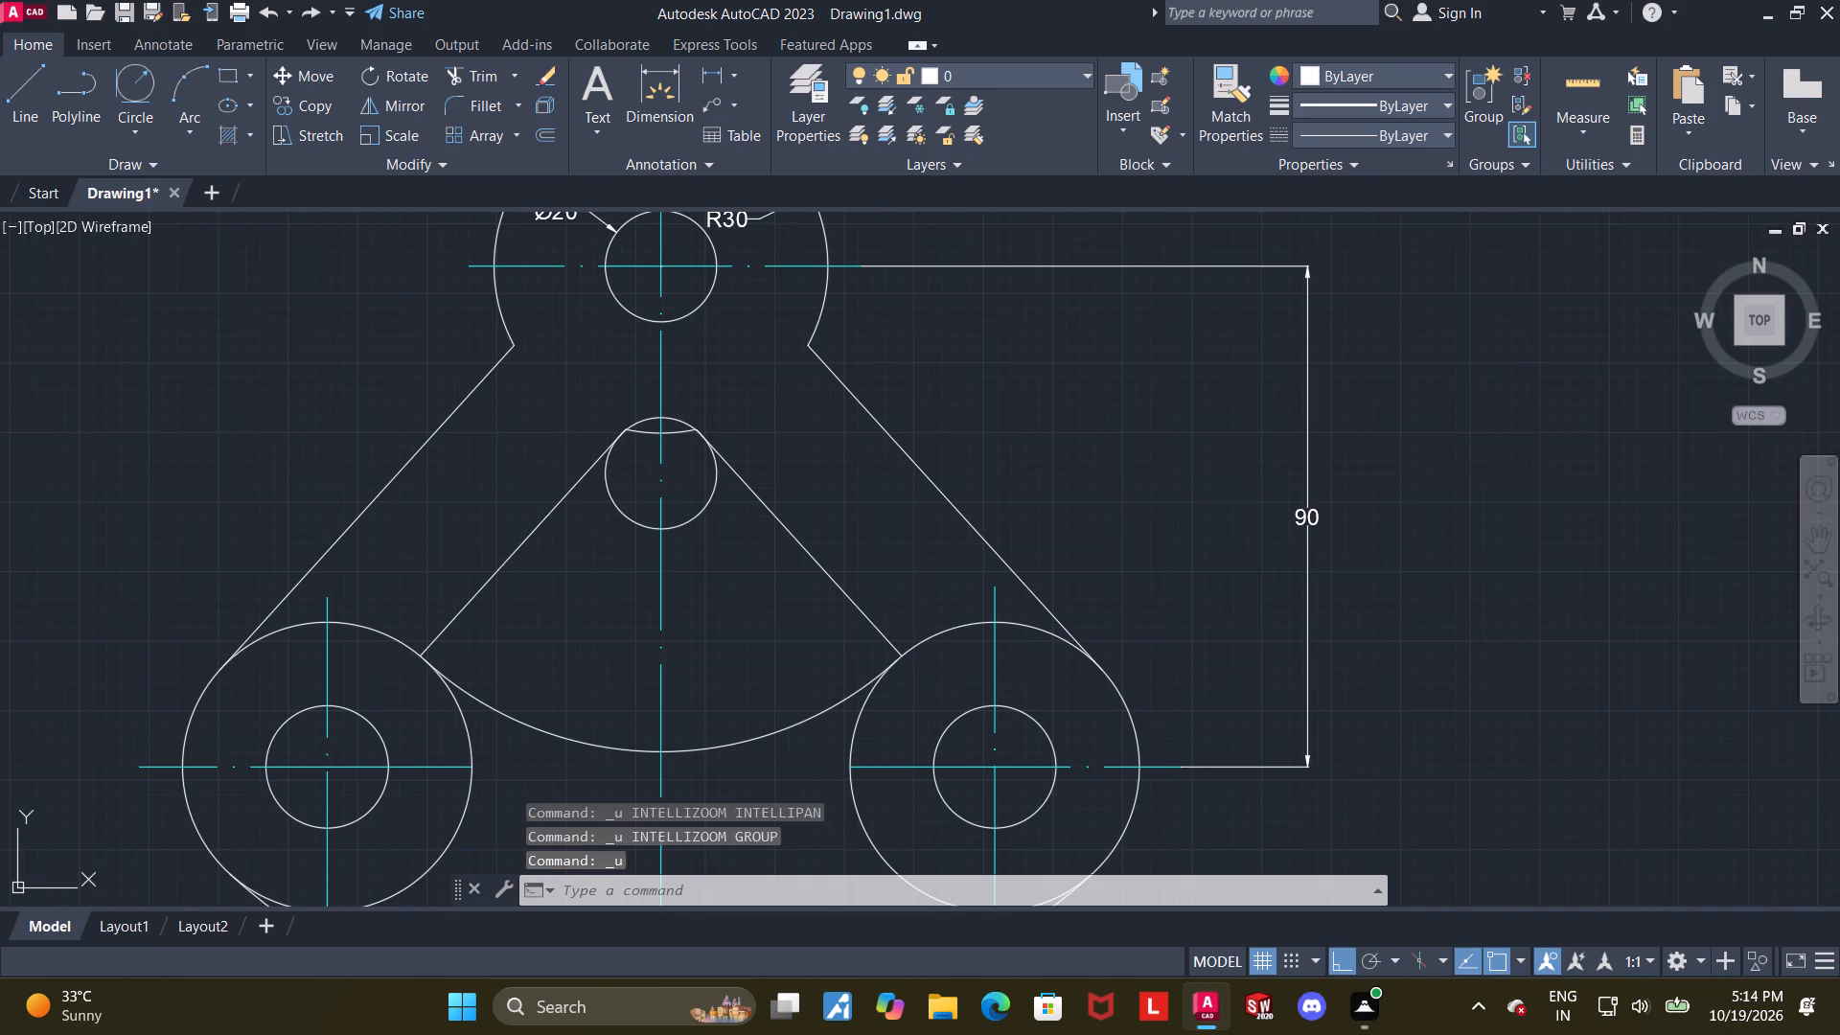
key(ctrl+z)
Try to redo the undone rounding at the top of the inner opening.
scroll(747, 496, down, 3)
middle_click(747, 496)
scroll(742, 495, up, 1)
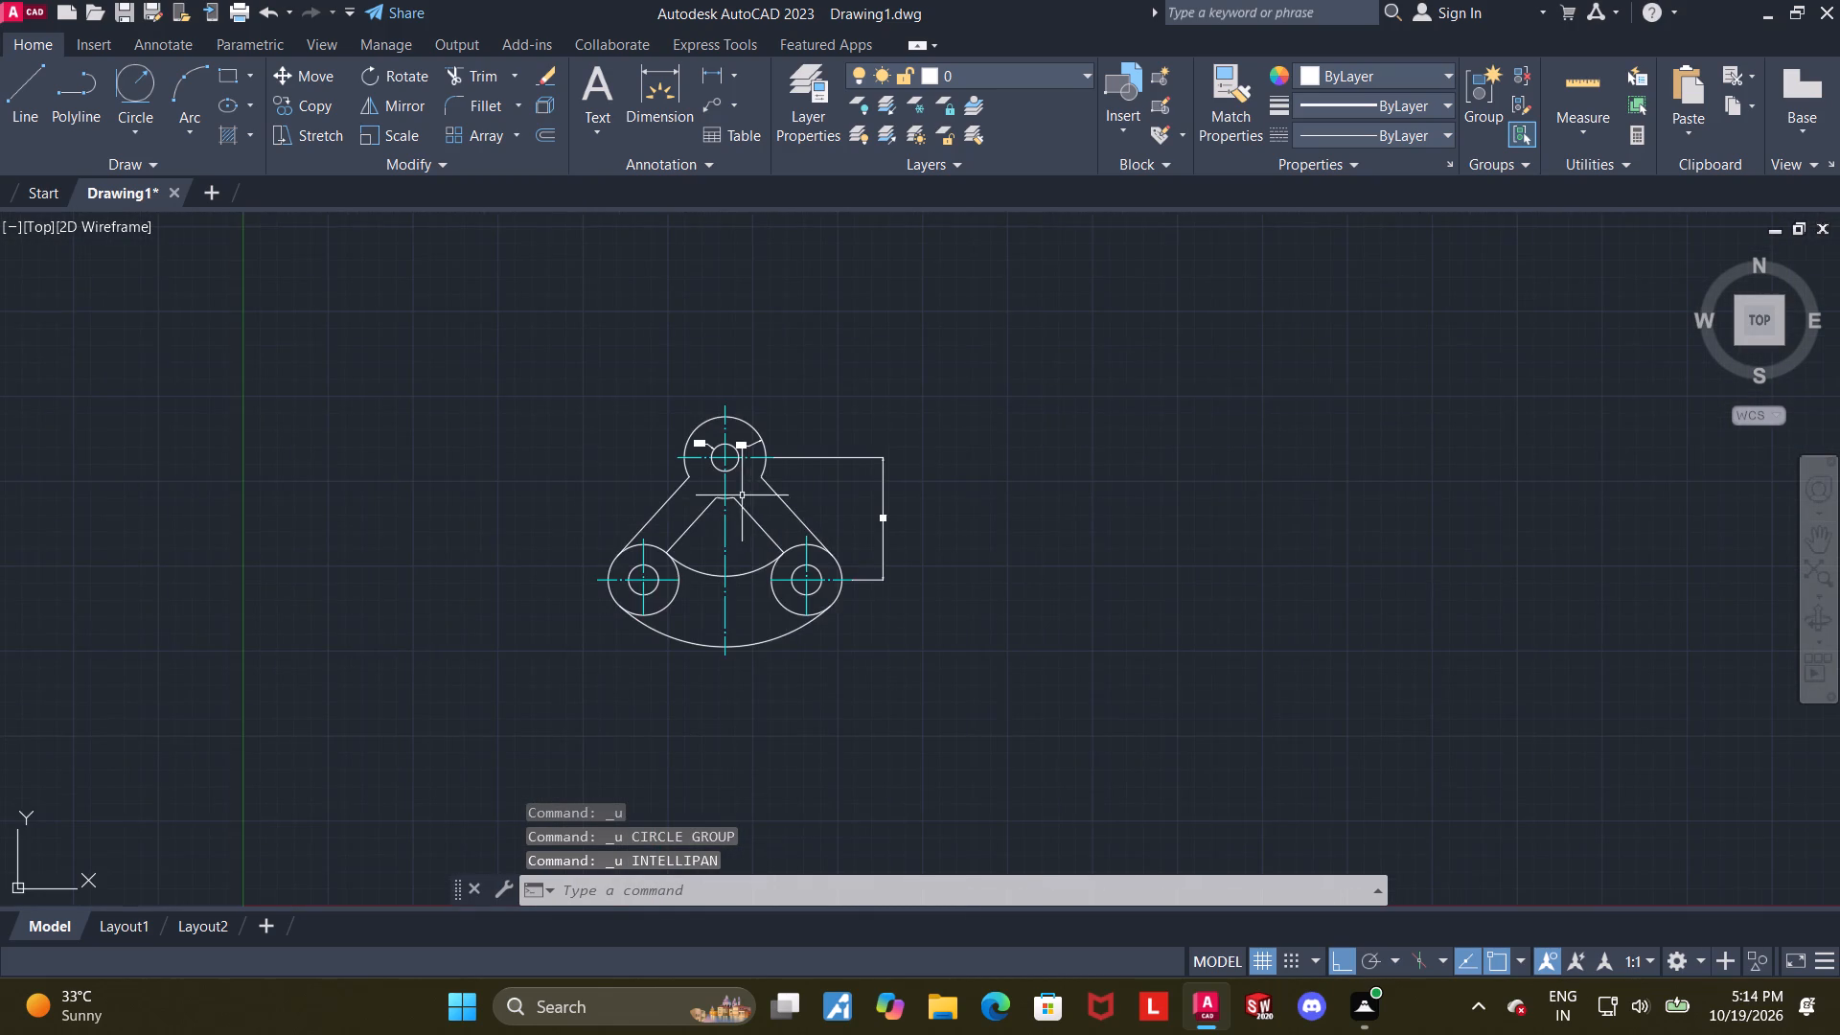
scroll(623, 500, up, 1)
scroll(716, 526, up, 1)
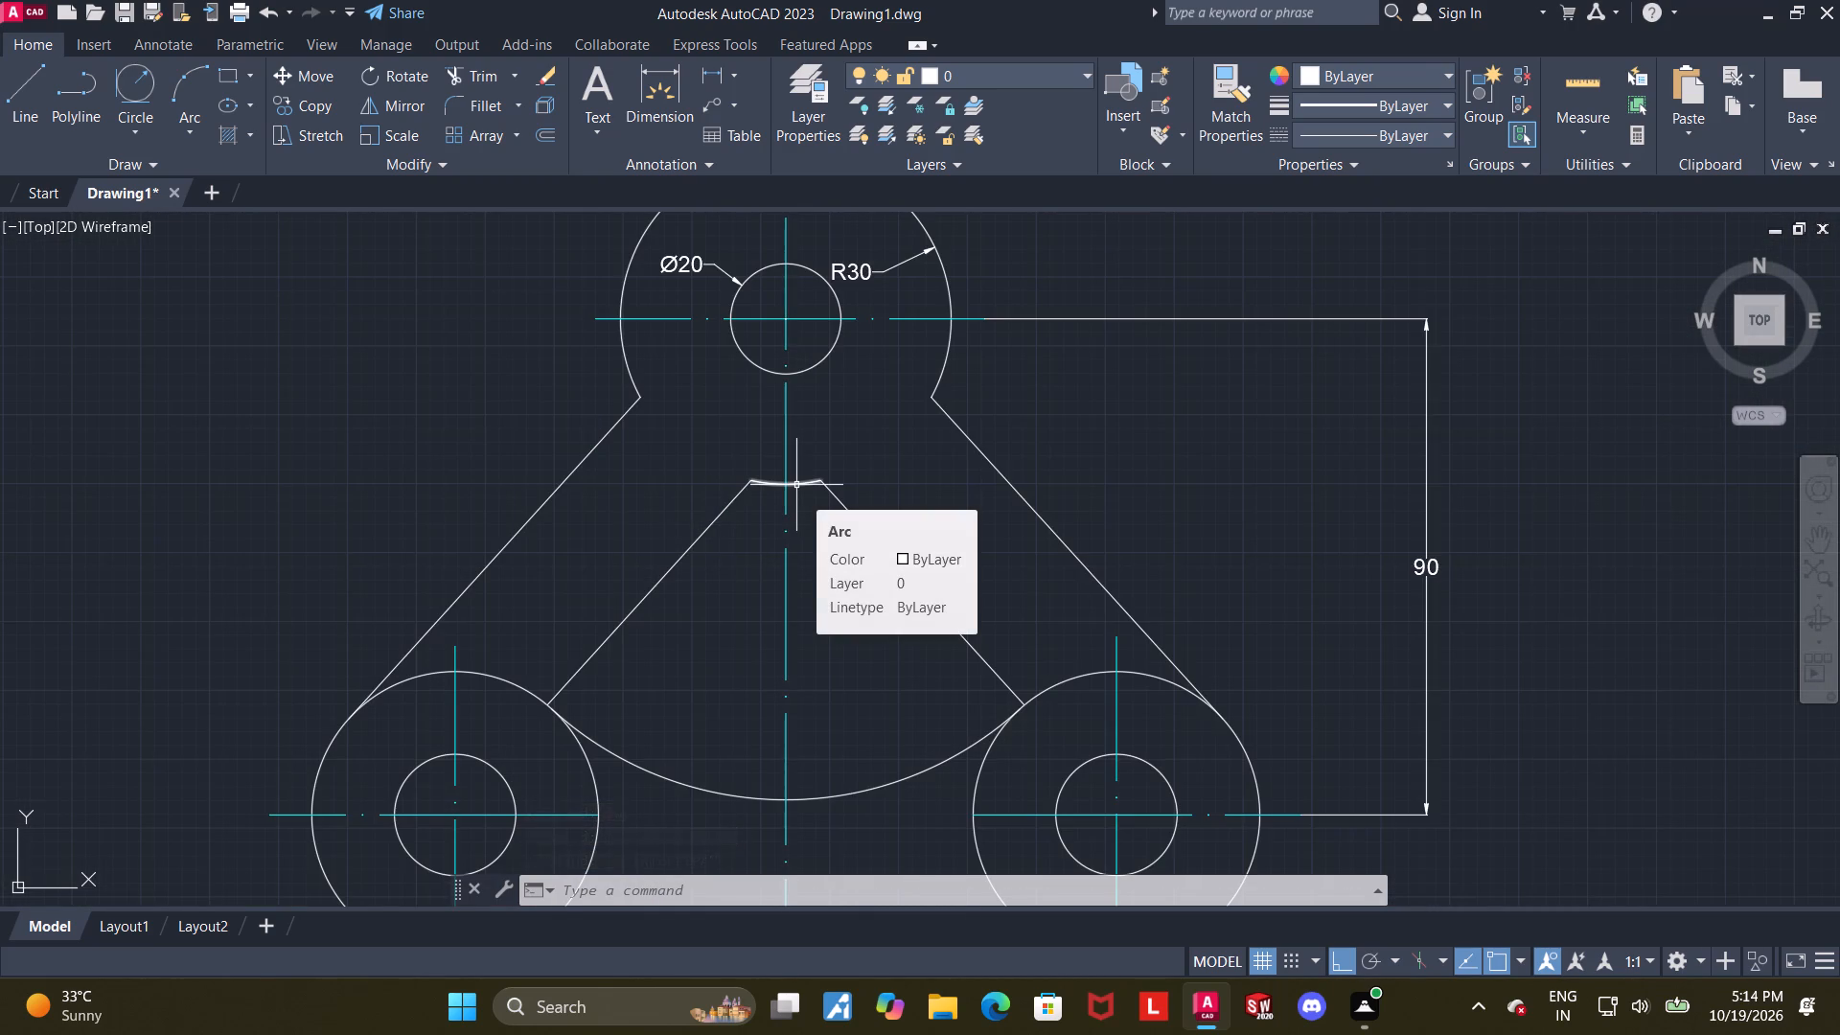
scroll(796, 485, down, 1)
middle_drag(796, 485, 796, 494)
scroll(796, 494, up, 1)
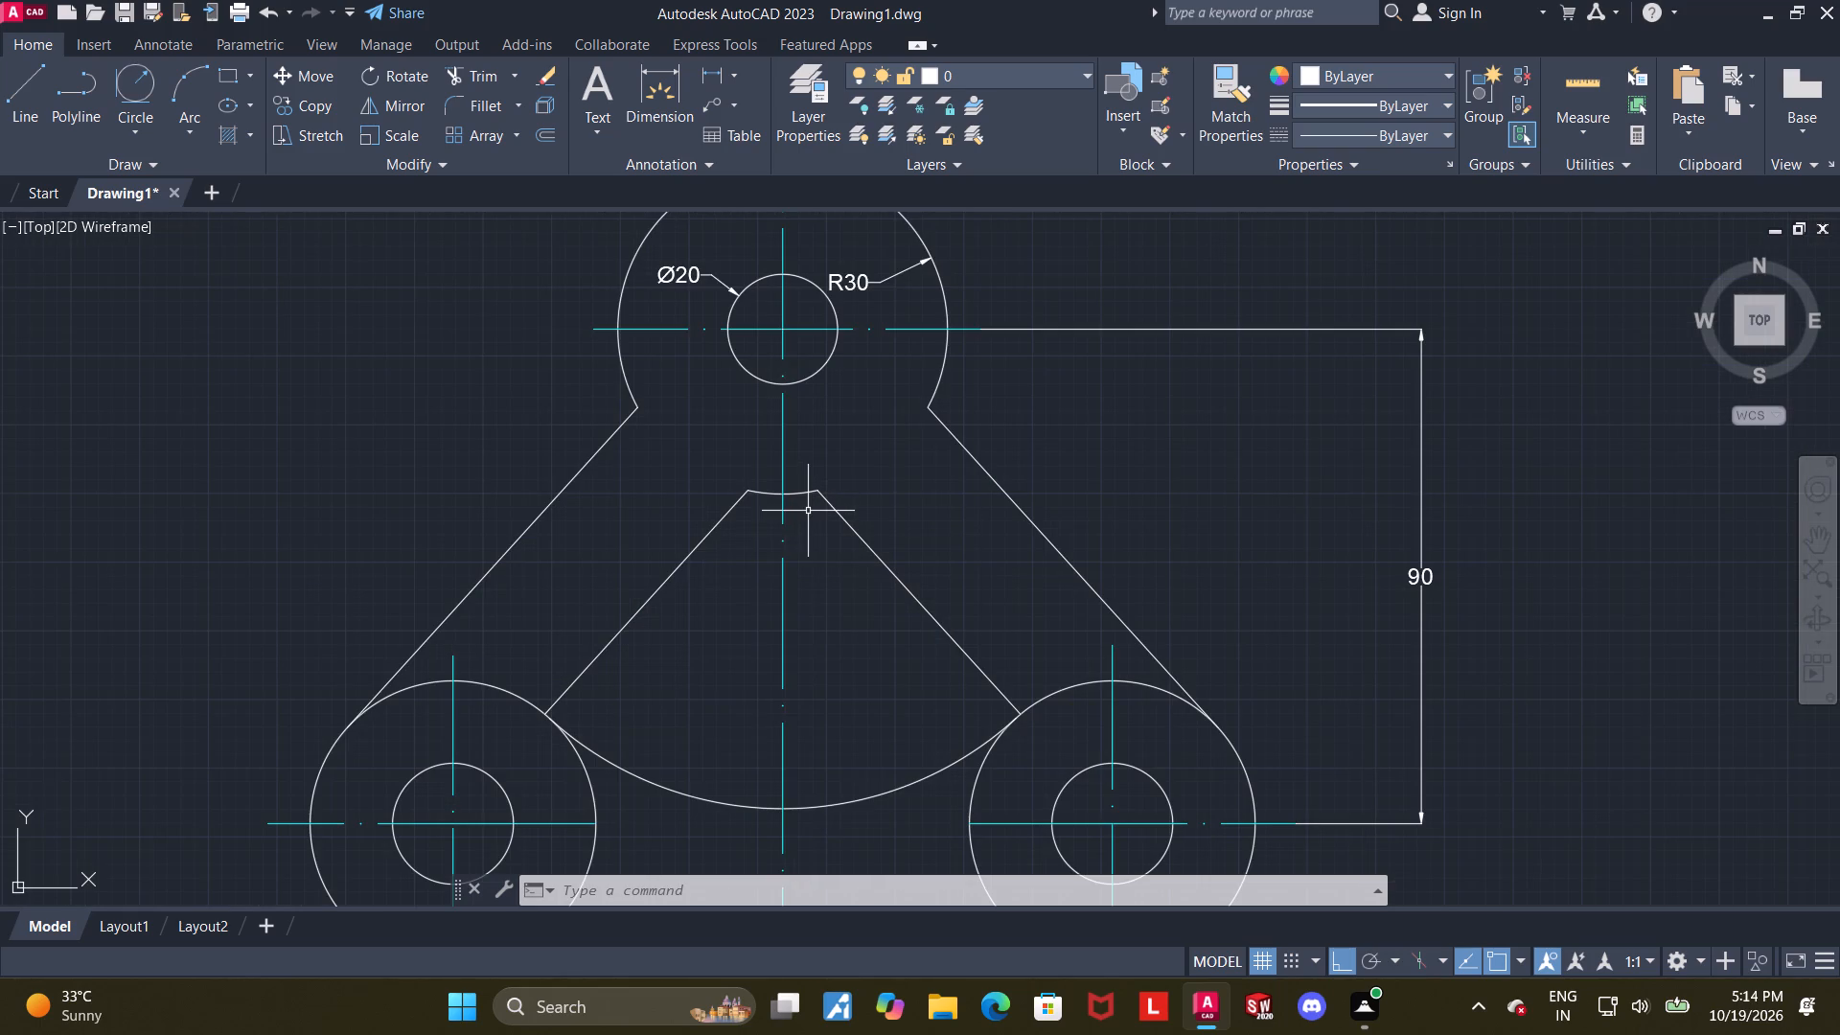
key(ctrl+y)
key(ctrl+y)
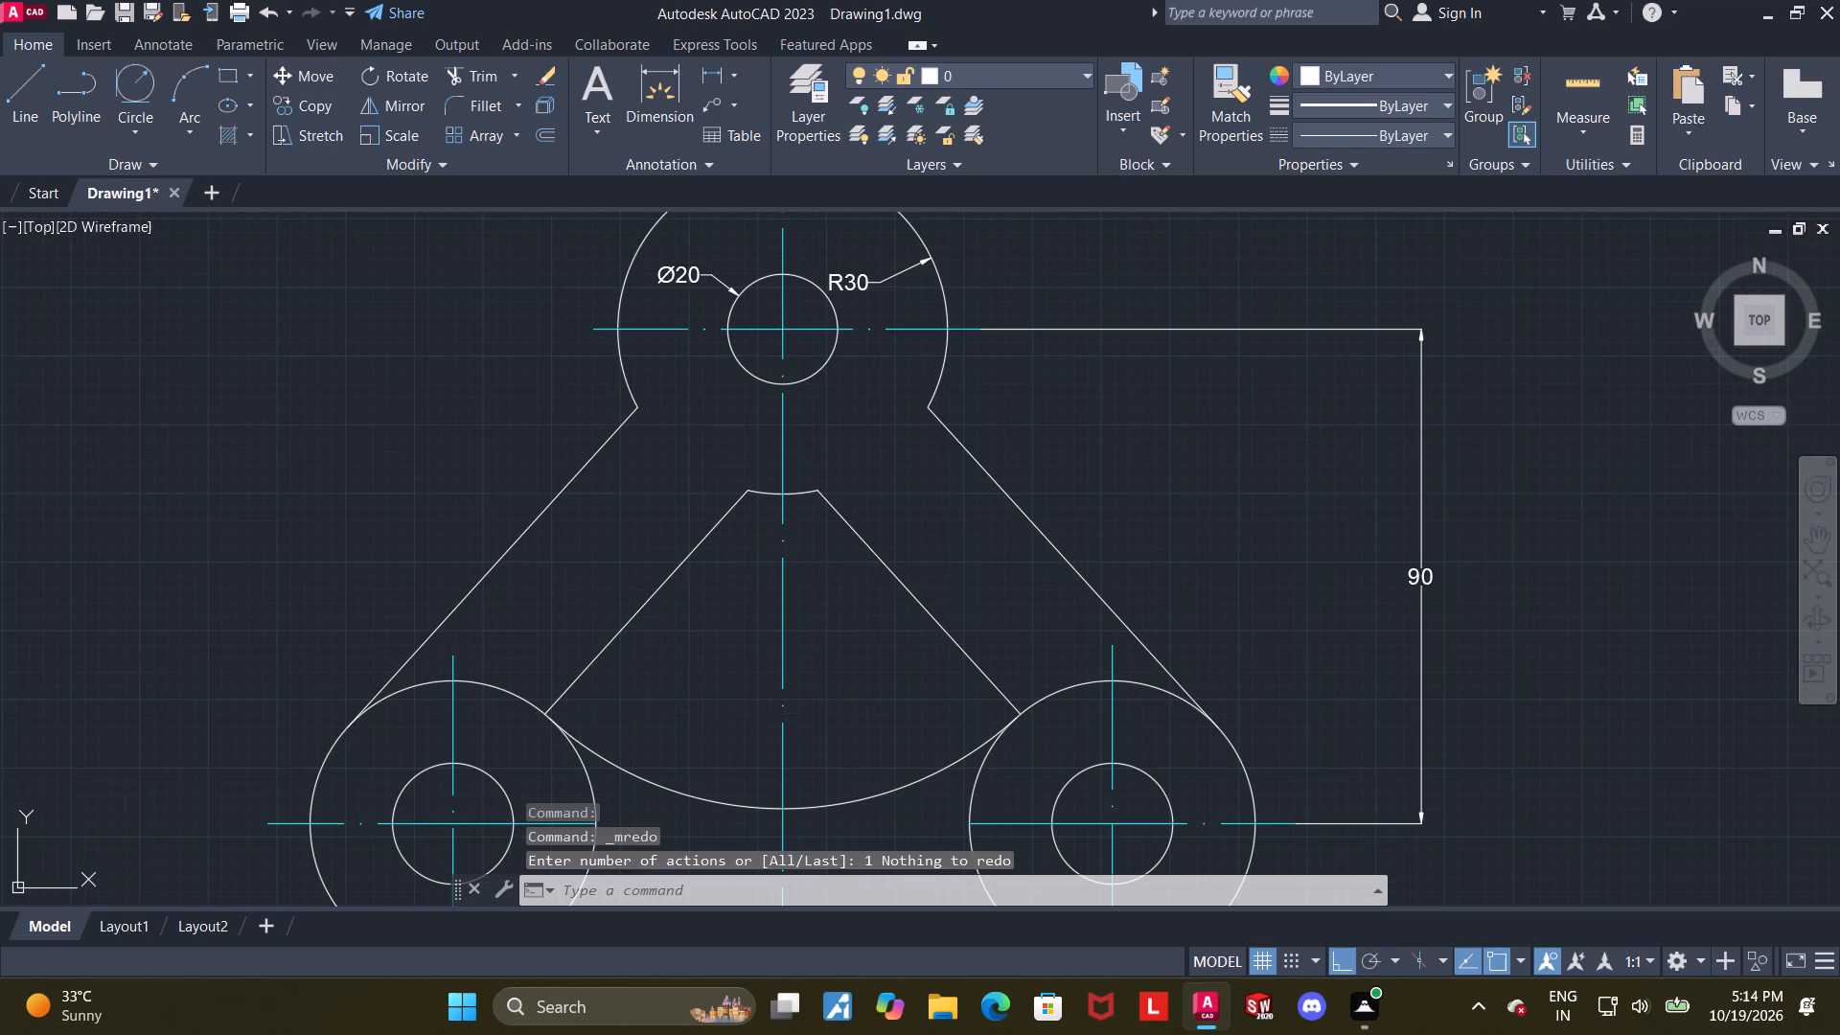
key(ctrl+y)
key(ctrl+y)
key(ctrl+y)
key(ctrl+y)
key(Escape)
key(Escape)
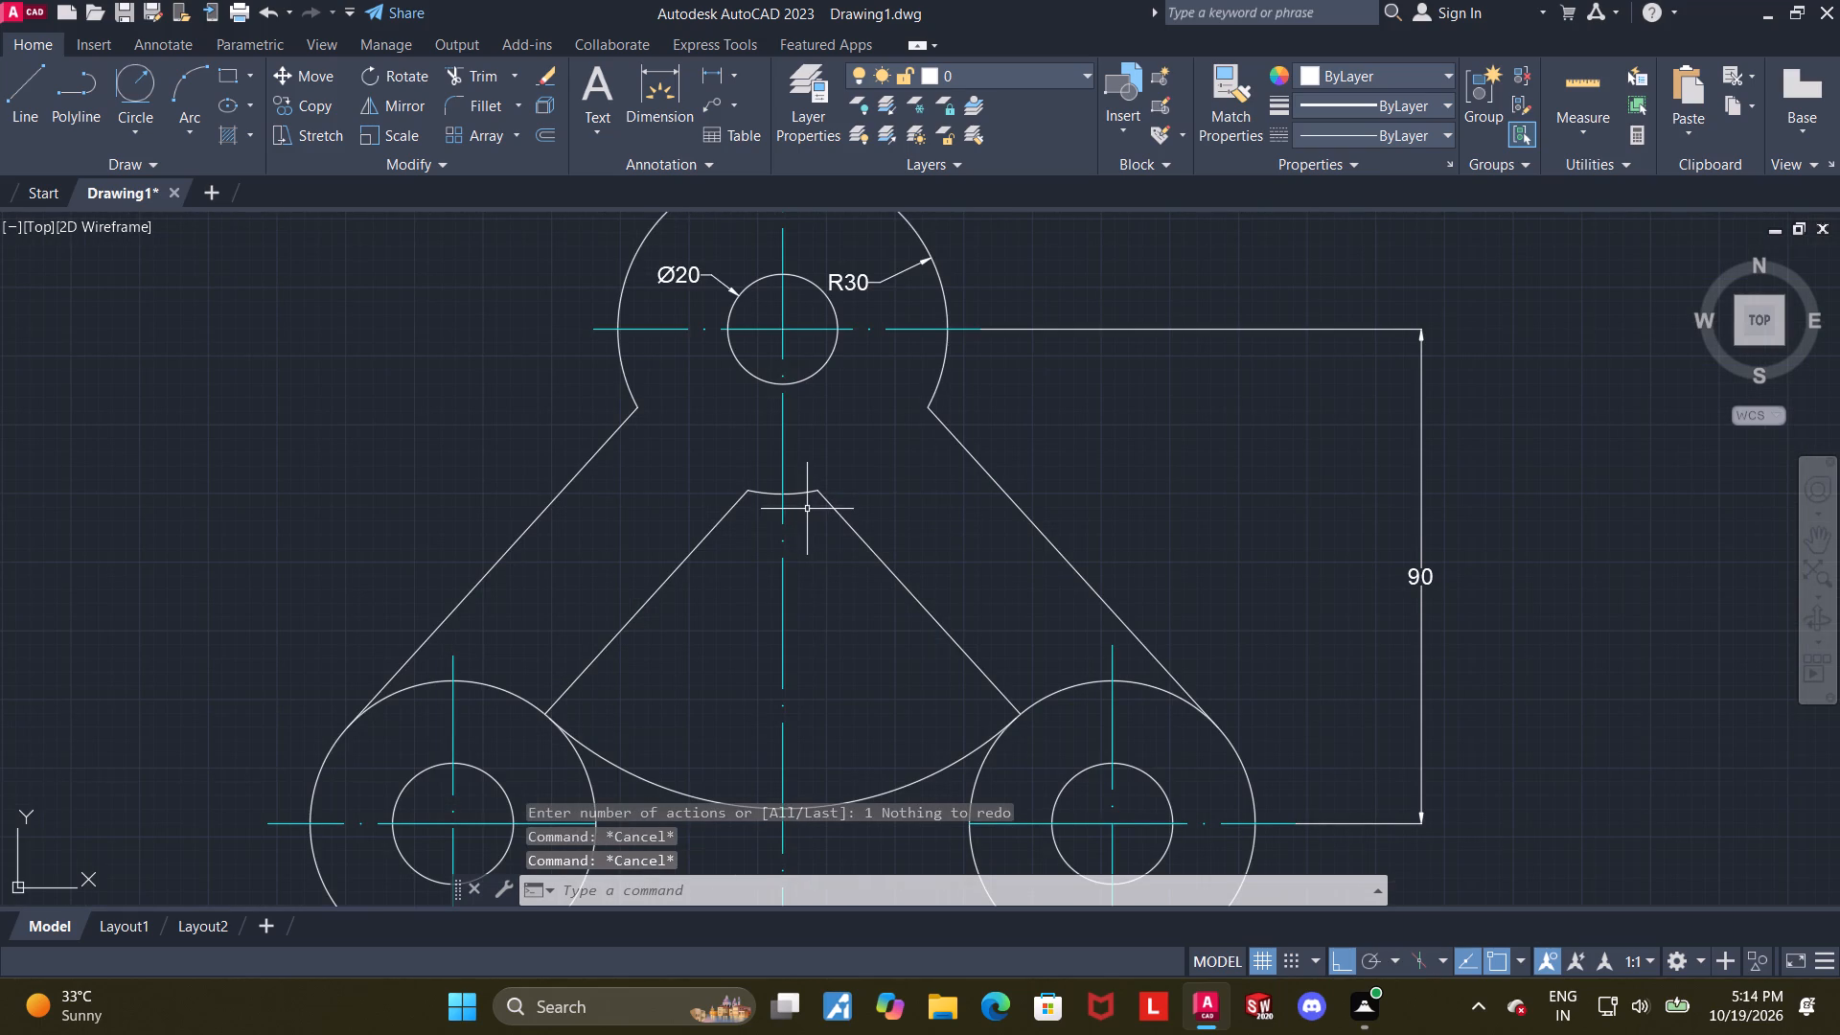
Draw a circle of radius 10 tangent to both inner side lines near the top of the inner opening.
middle_drag(807, 515, 809, 535)
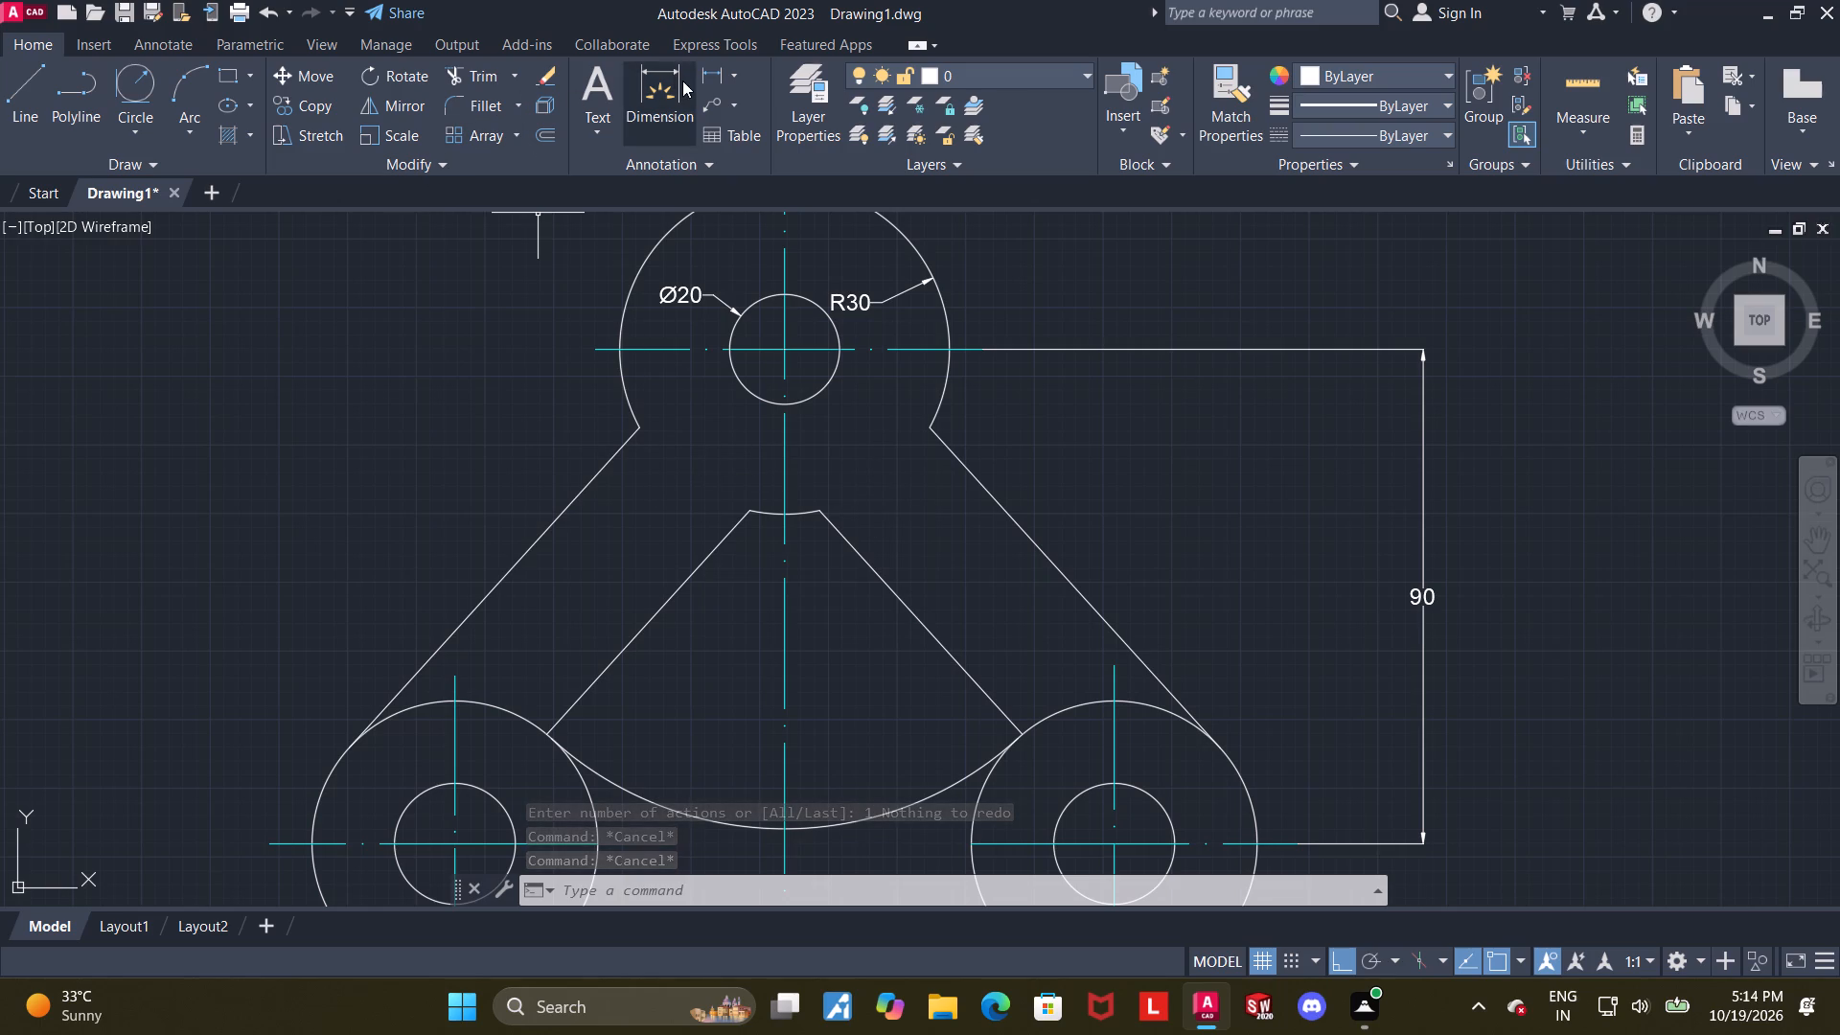
click(146, 88)
click(741, 532)
click(828, 535)
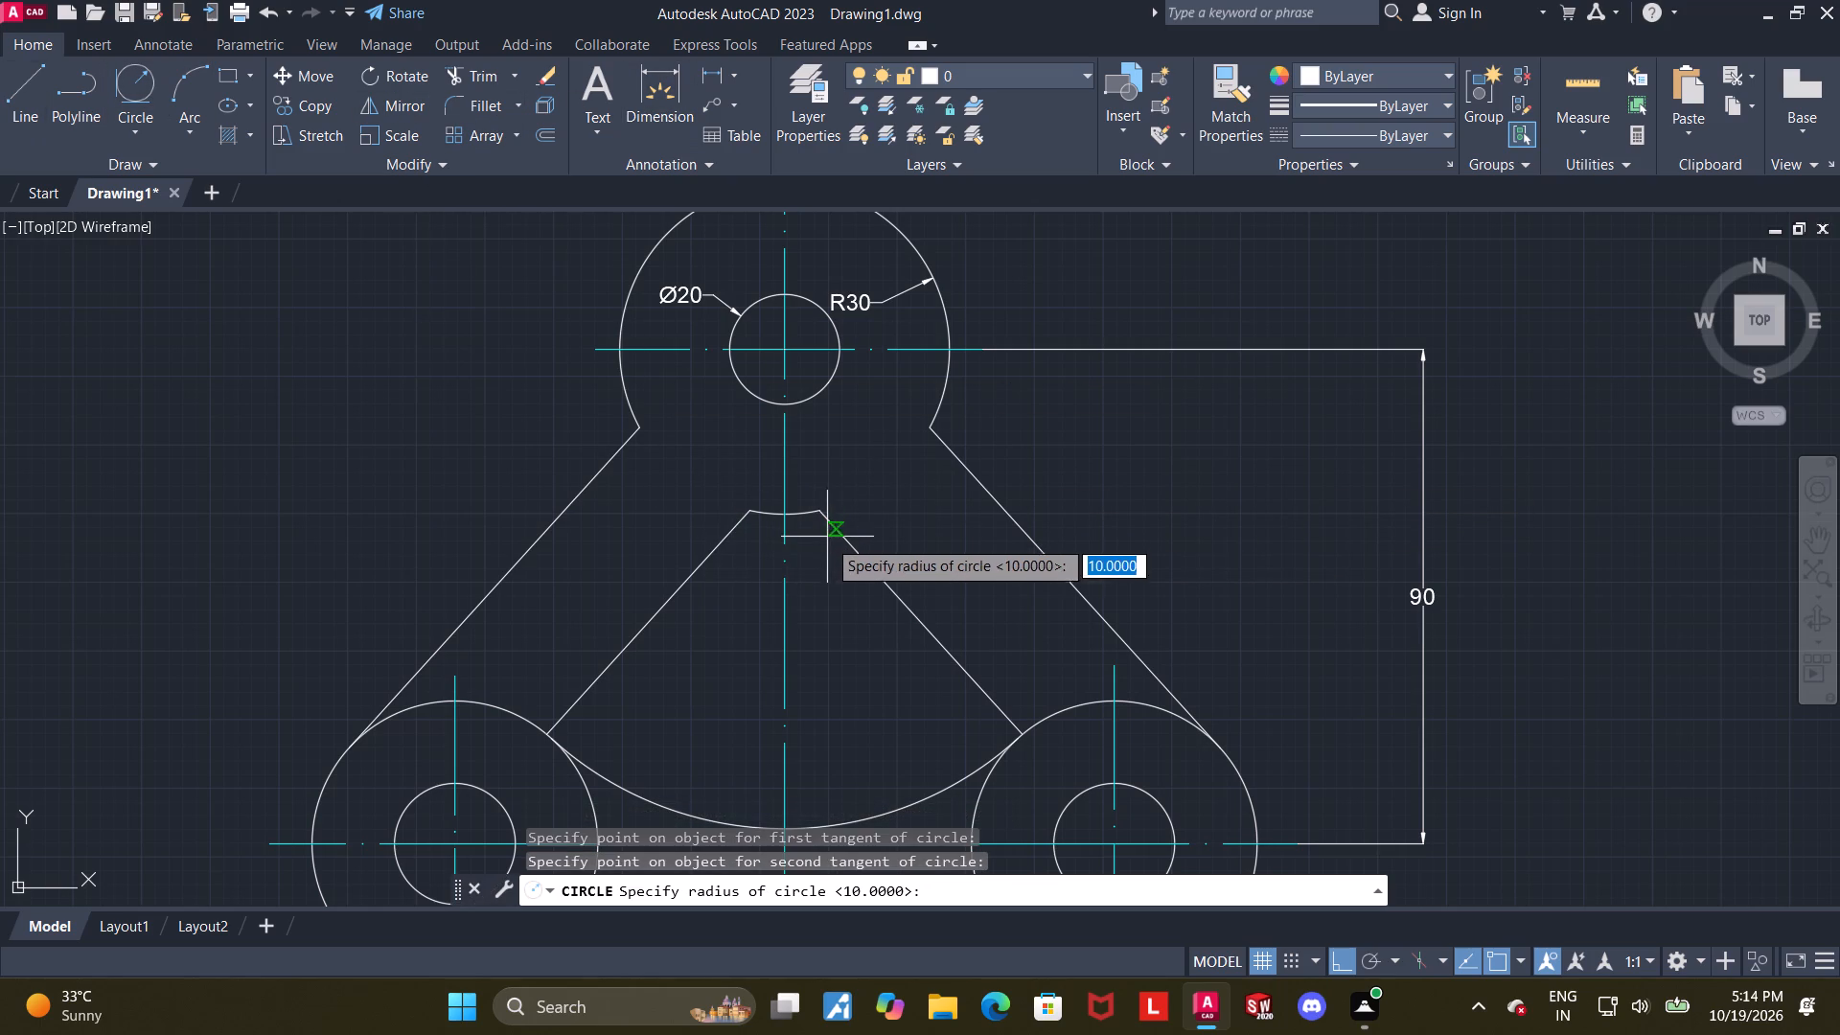
text(10)
key(Return)
scroll(820, 570, down, 3)
key(Escape)
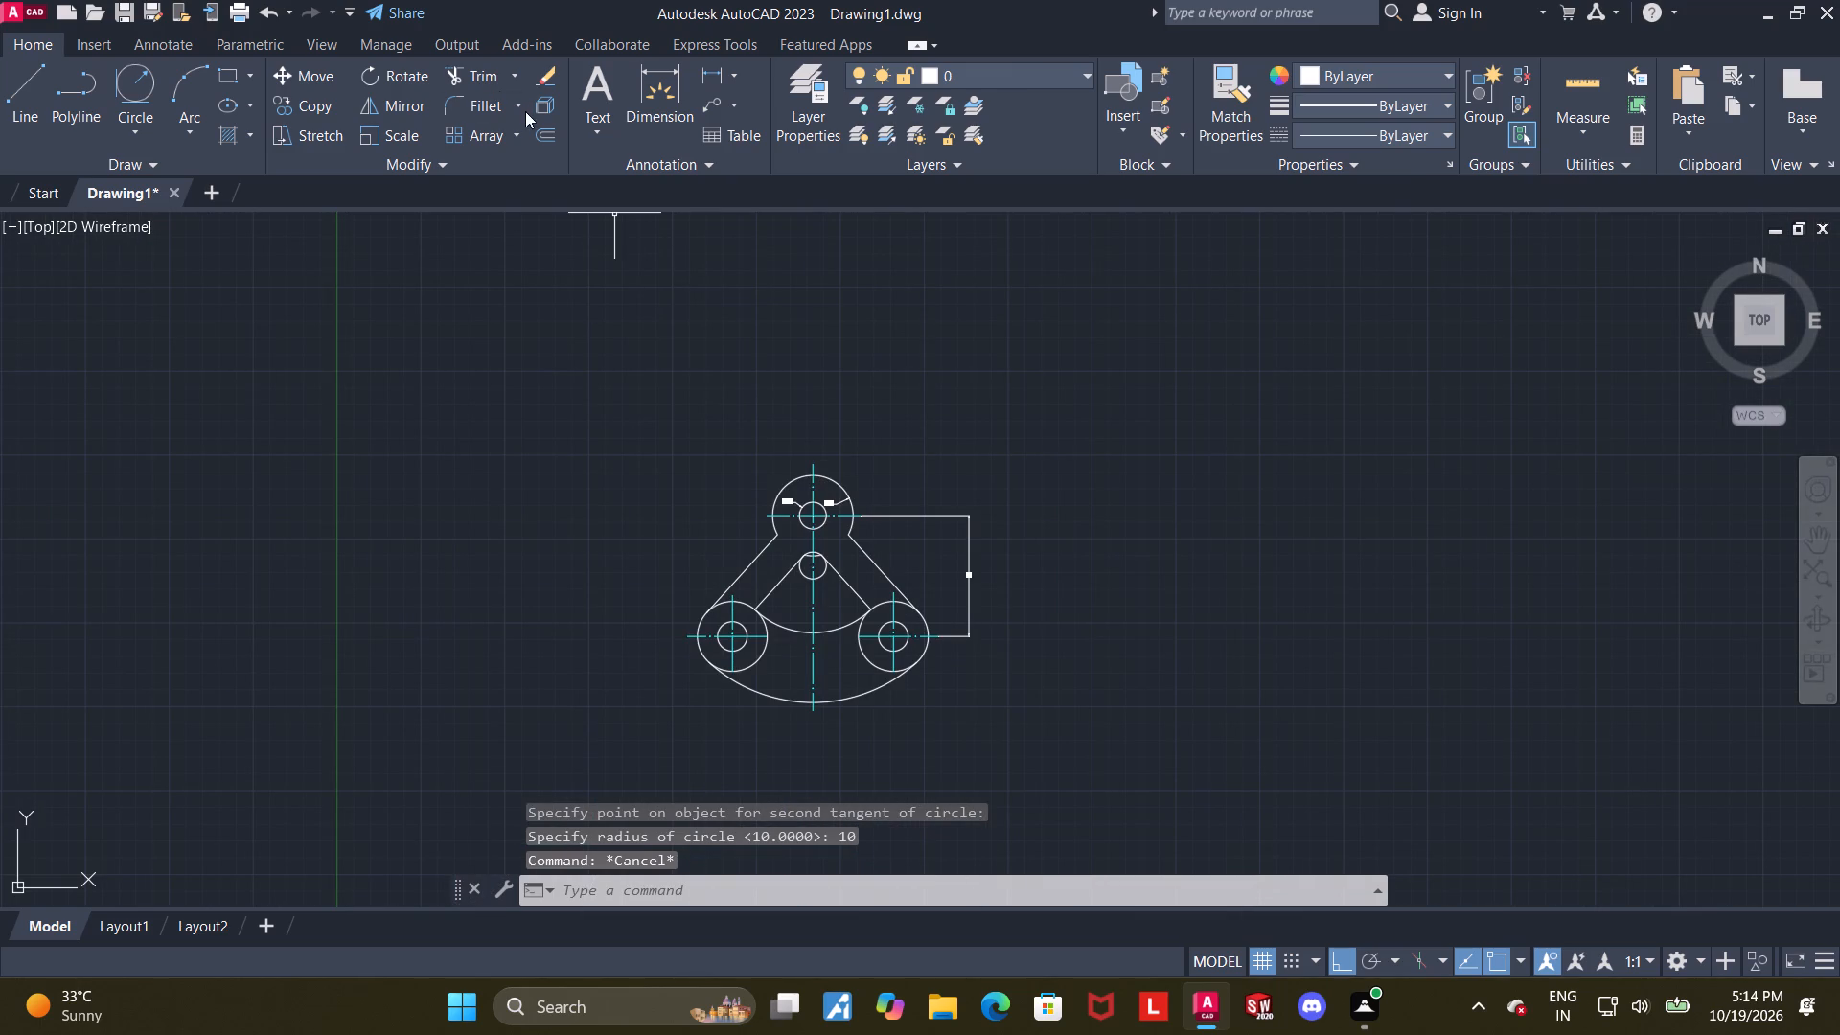
Trim away the short arc inside the new circle and the leftover arc and line stubs outside it on both sides.
click(458, 70)
scroll(818, 578, up, 6)
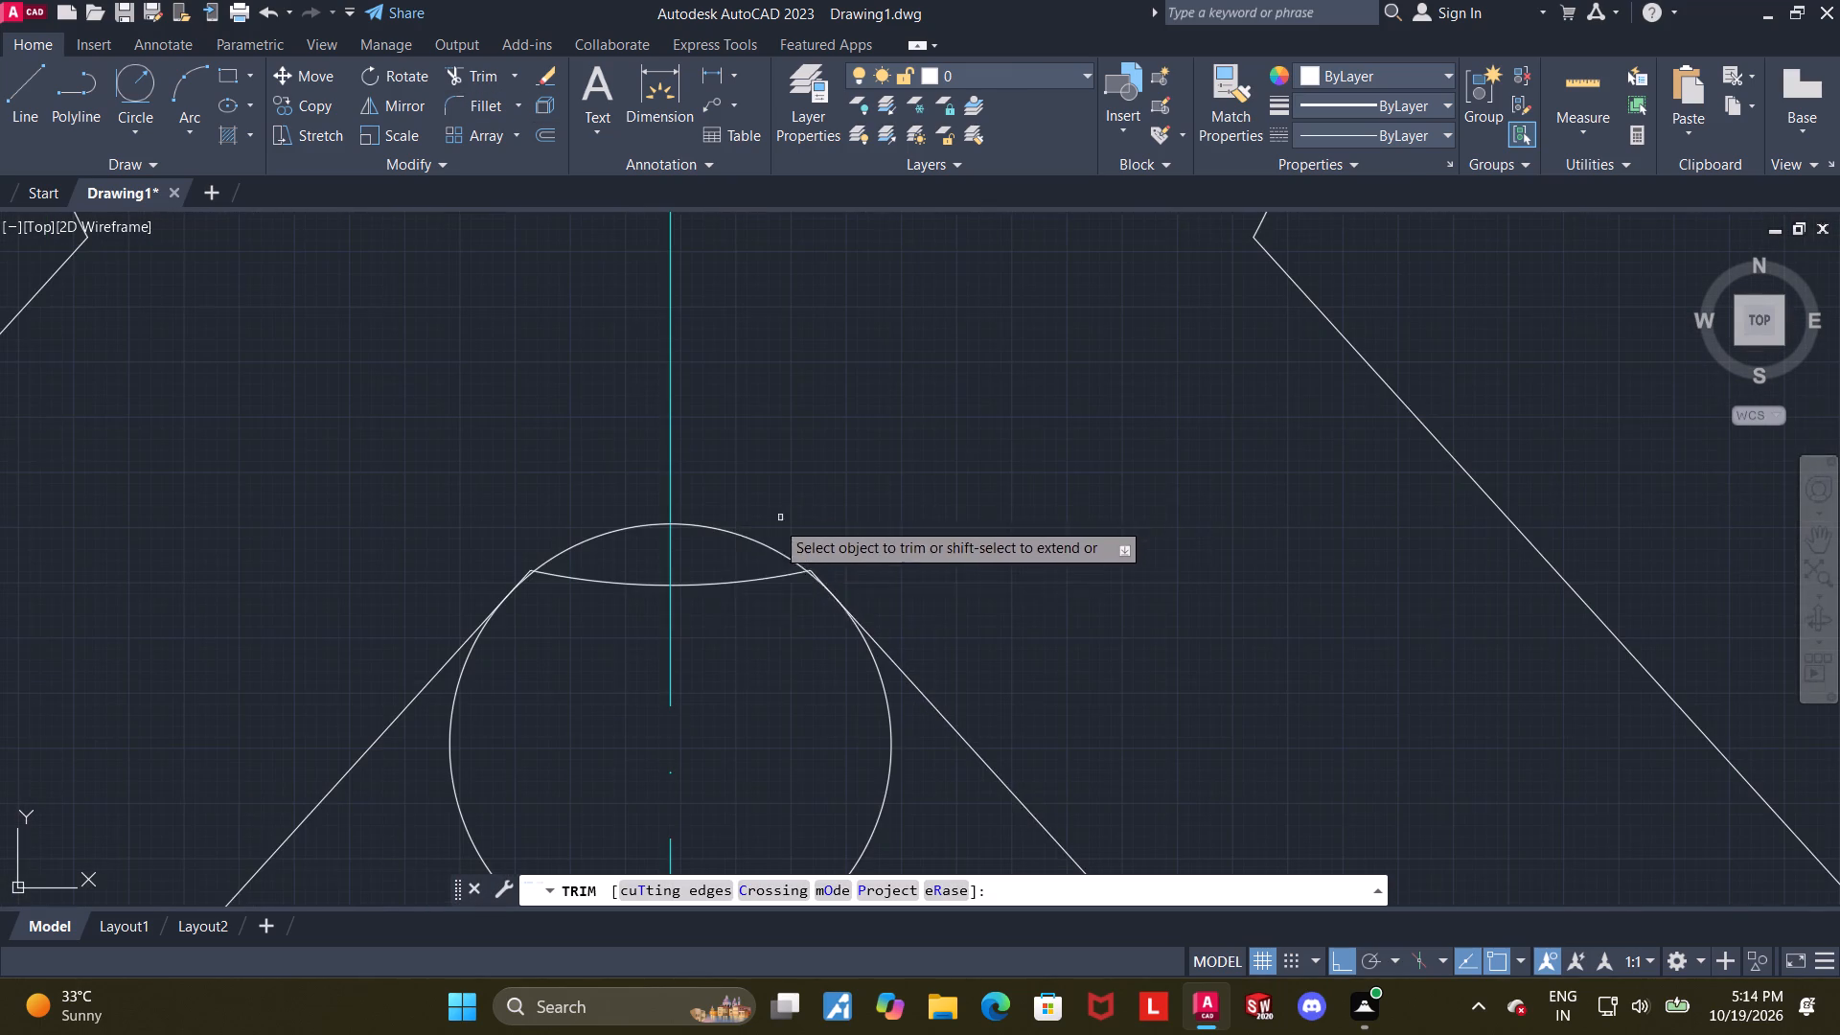
click(630, 585)
click(709, 584)
scroll(837, 569, up, 3)
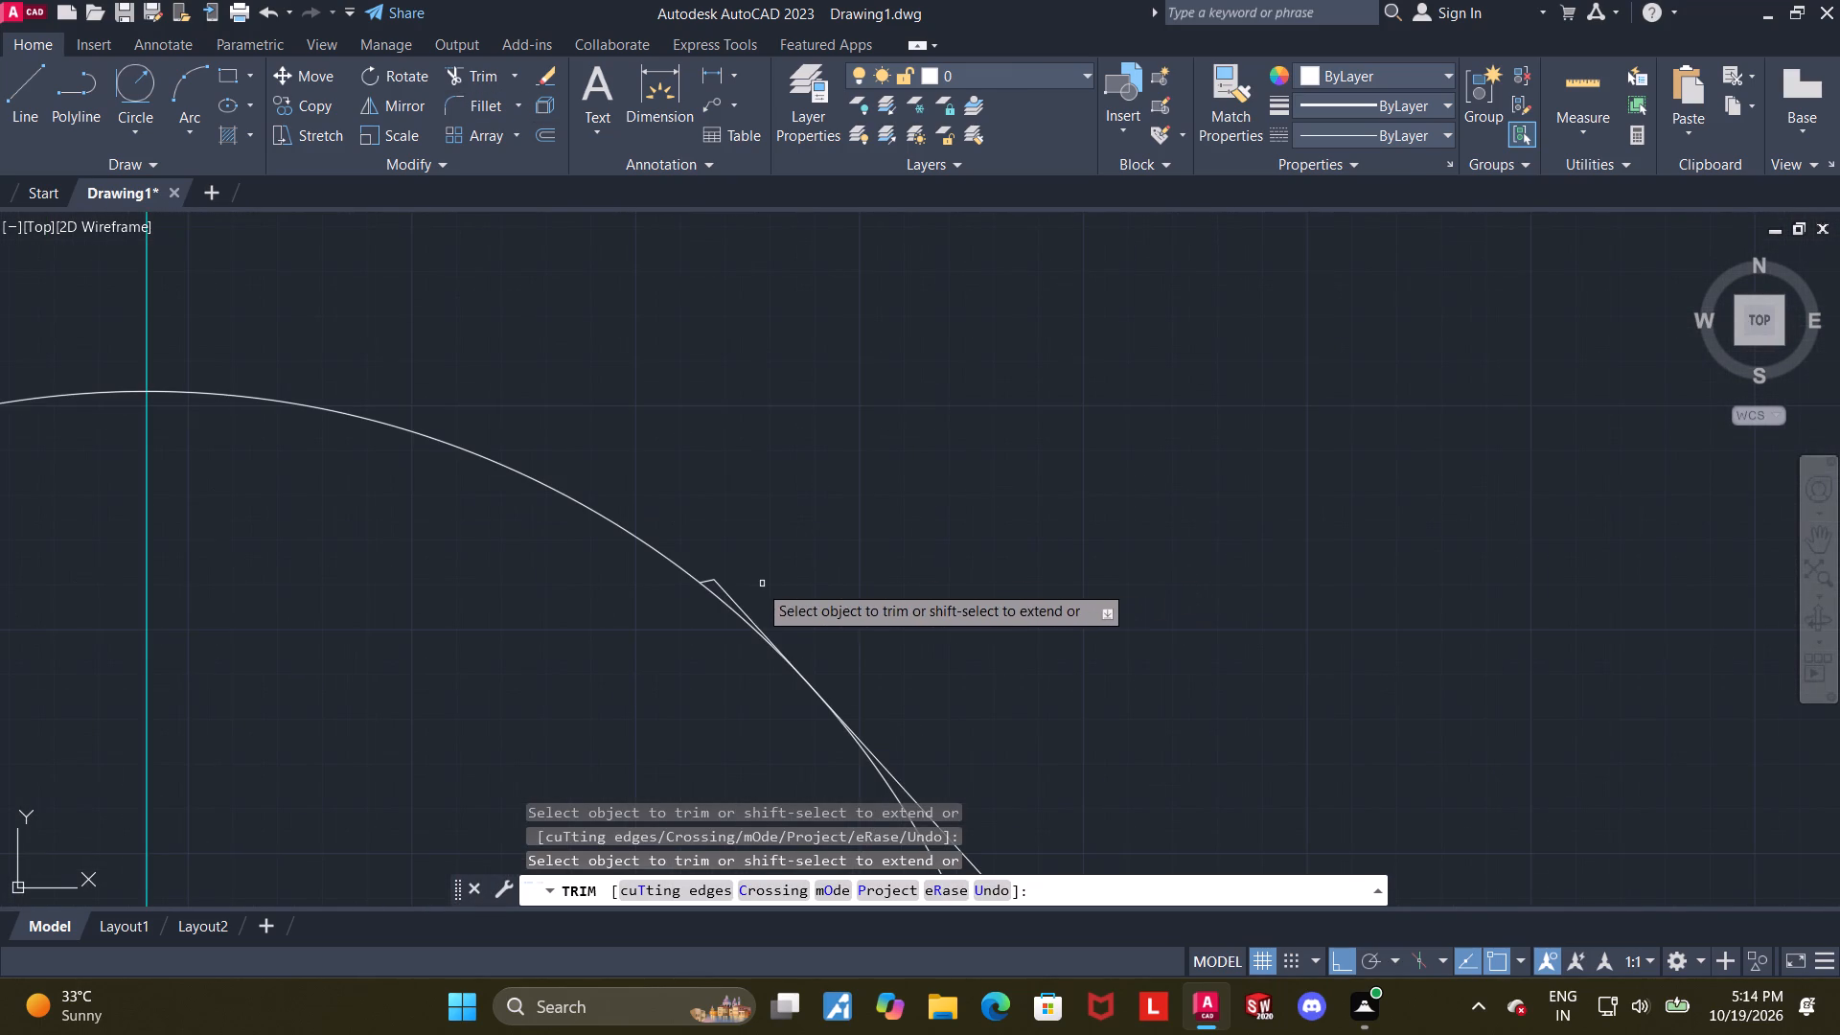
click(730, 587)
click(709, 582)
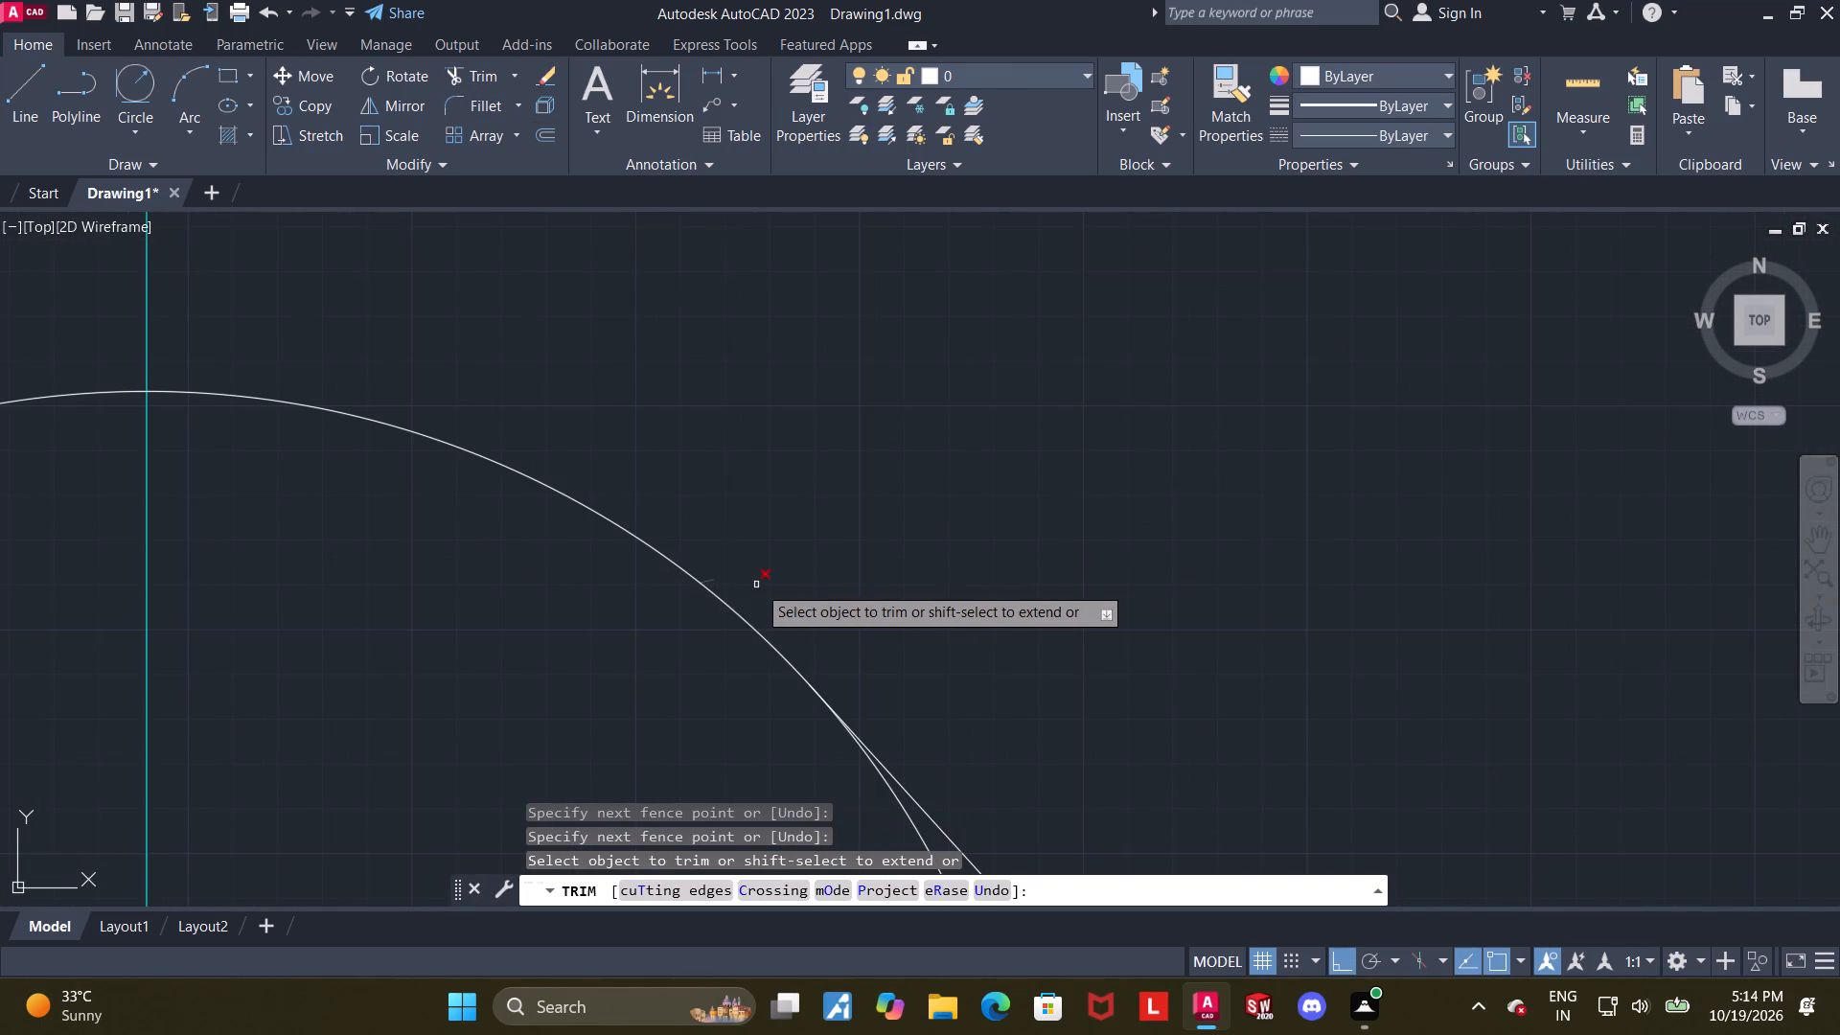
click(710, 580)
scroll(722, 586, down, 4)
scroll(452, 583, up, 2)
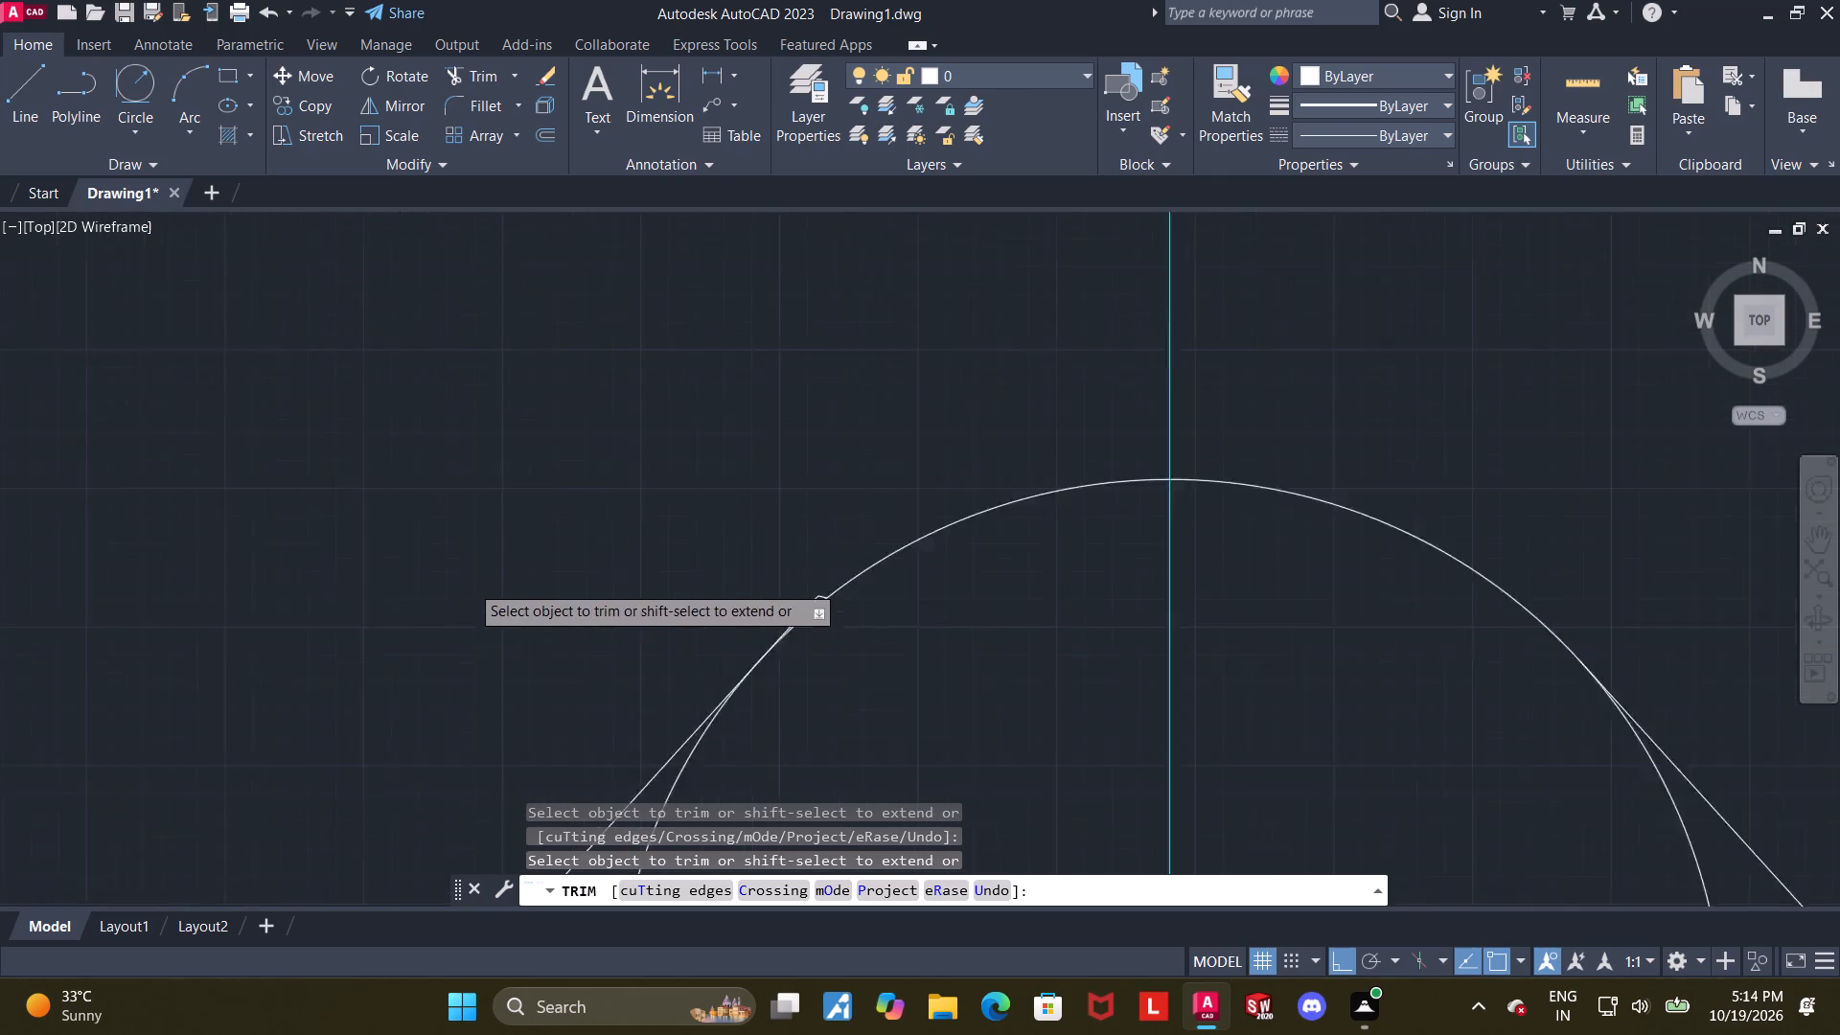
scroll(474, 584, up, 2)
click(1006, 606)
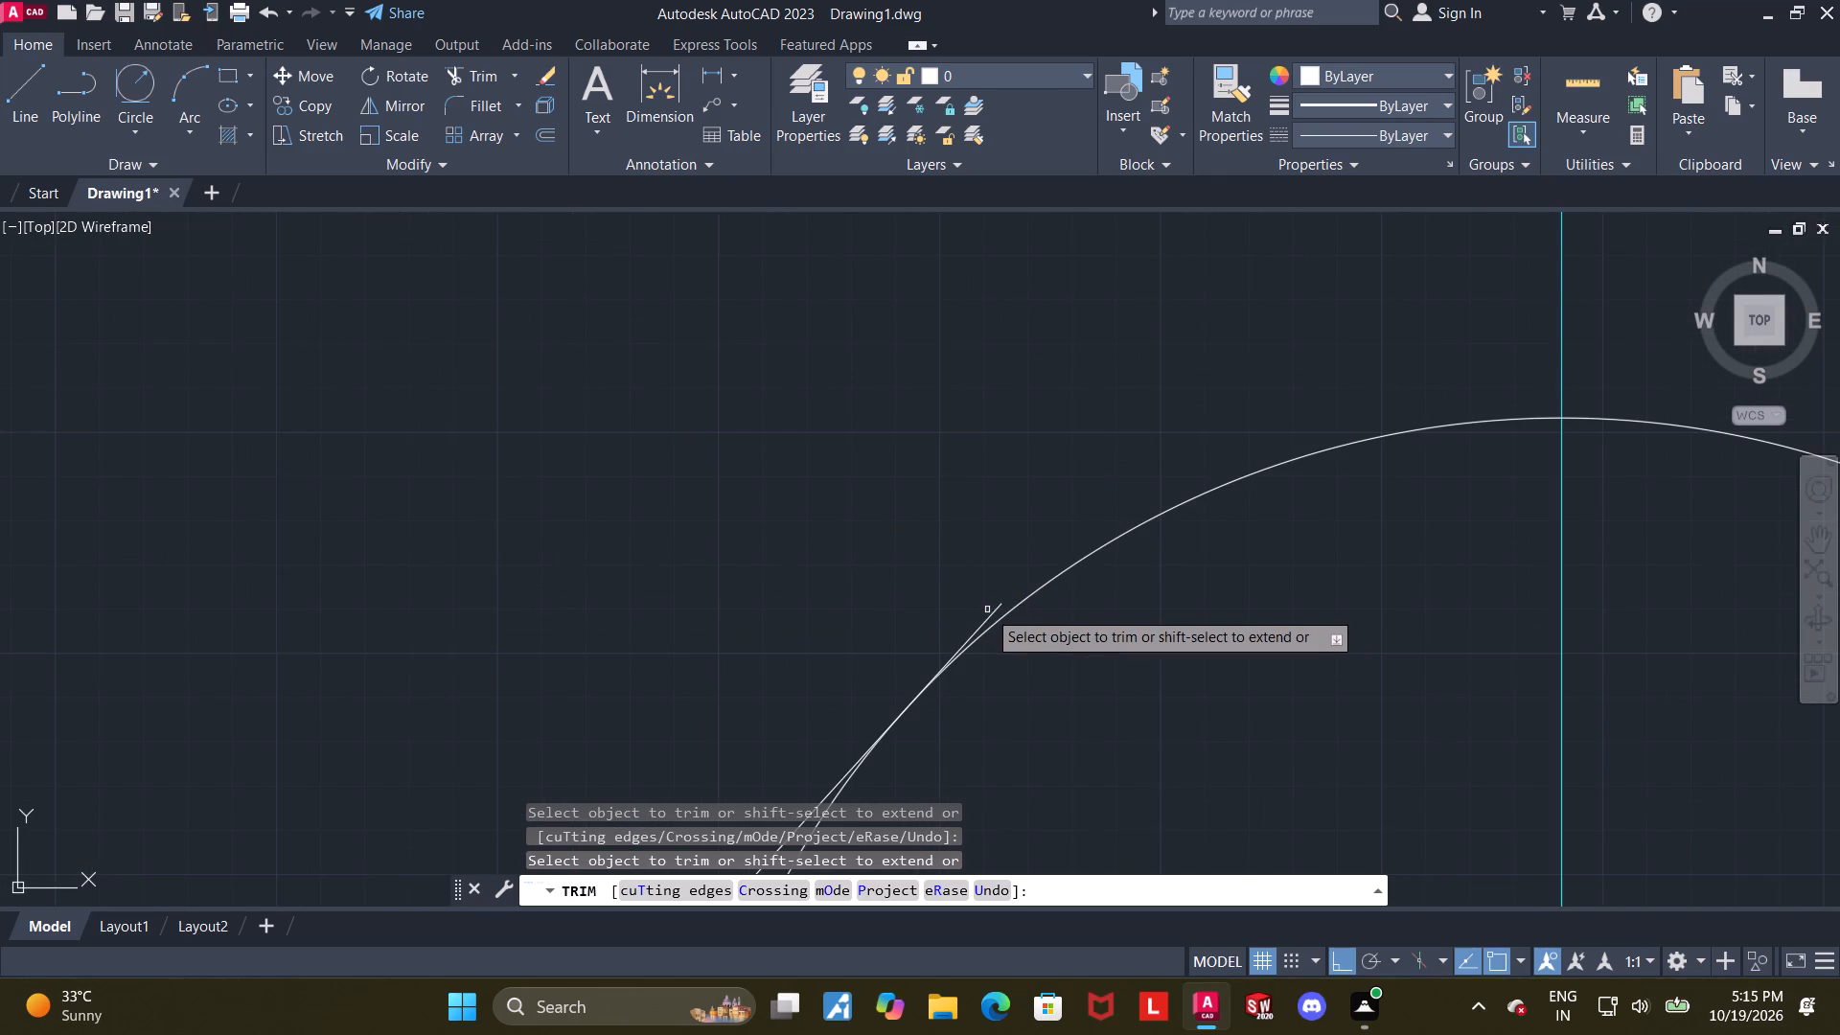
click(993, 610)
Trim the lower part of the radius 10 circle so only the top arc joins the two inner side lines.
scroll(993, 607, down, 3)
scroll(1090, 661, down, 1)
middle_drag(1090, 668, 1018, 526)
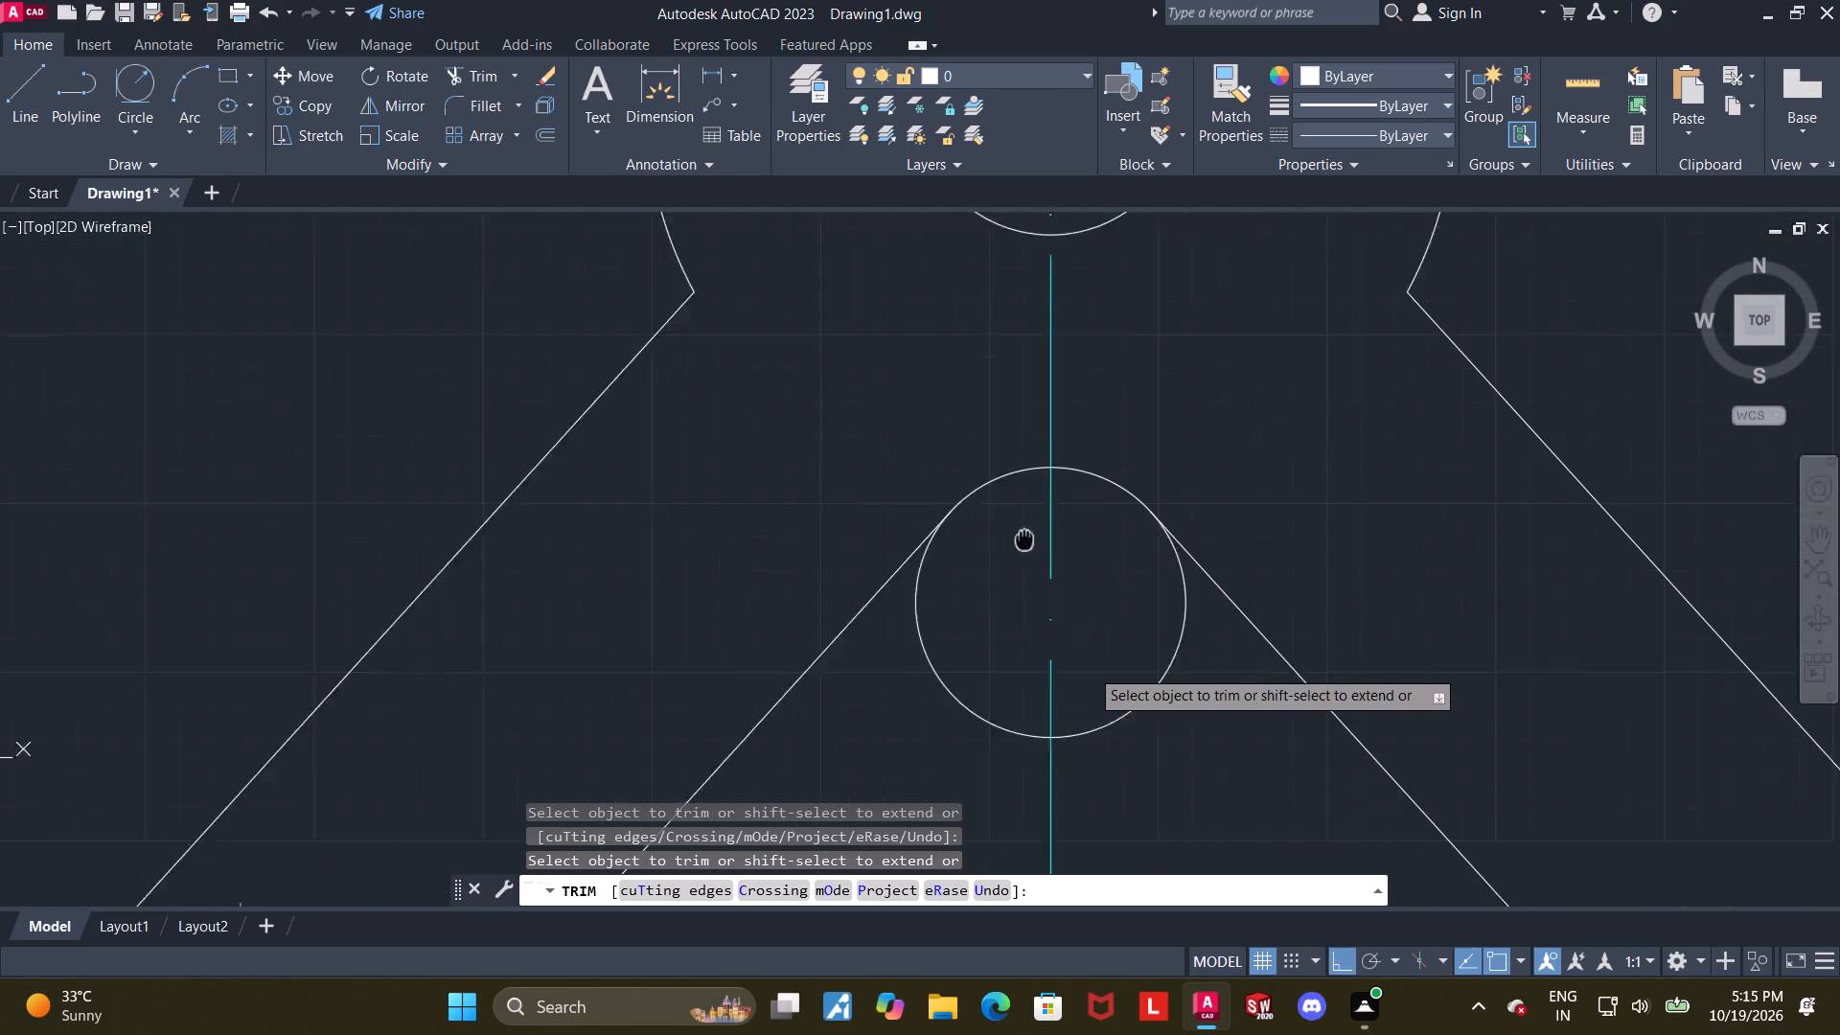
middle_drag(1018, 526, 993, 483)
middle_drag(985, 573, 959, 516)
drag(954, 513, 941, 544)
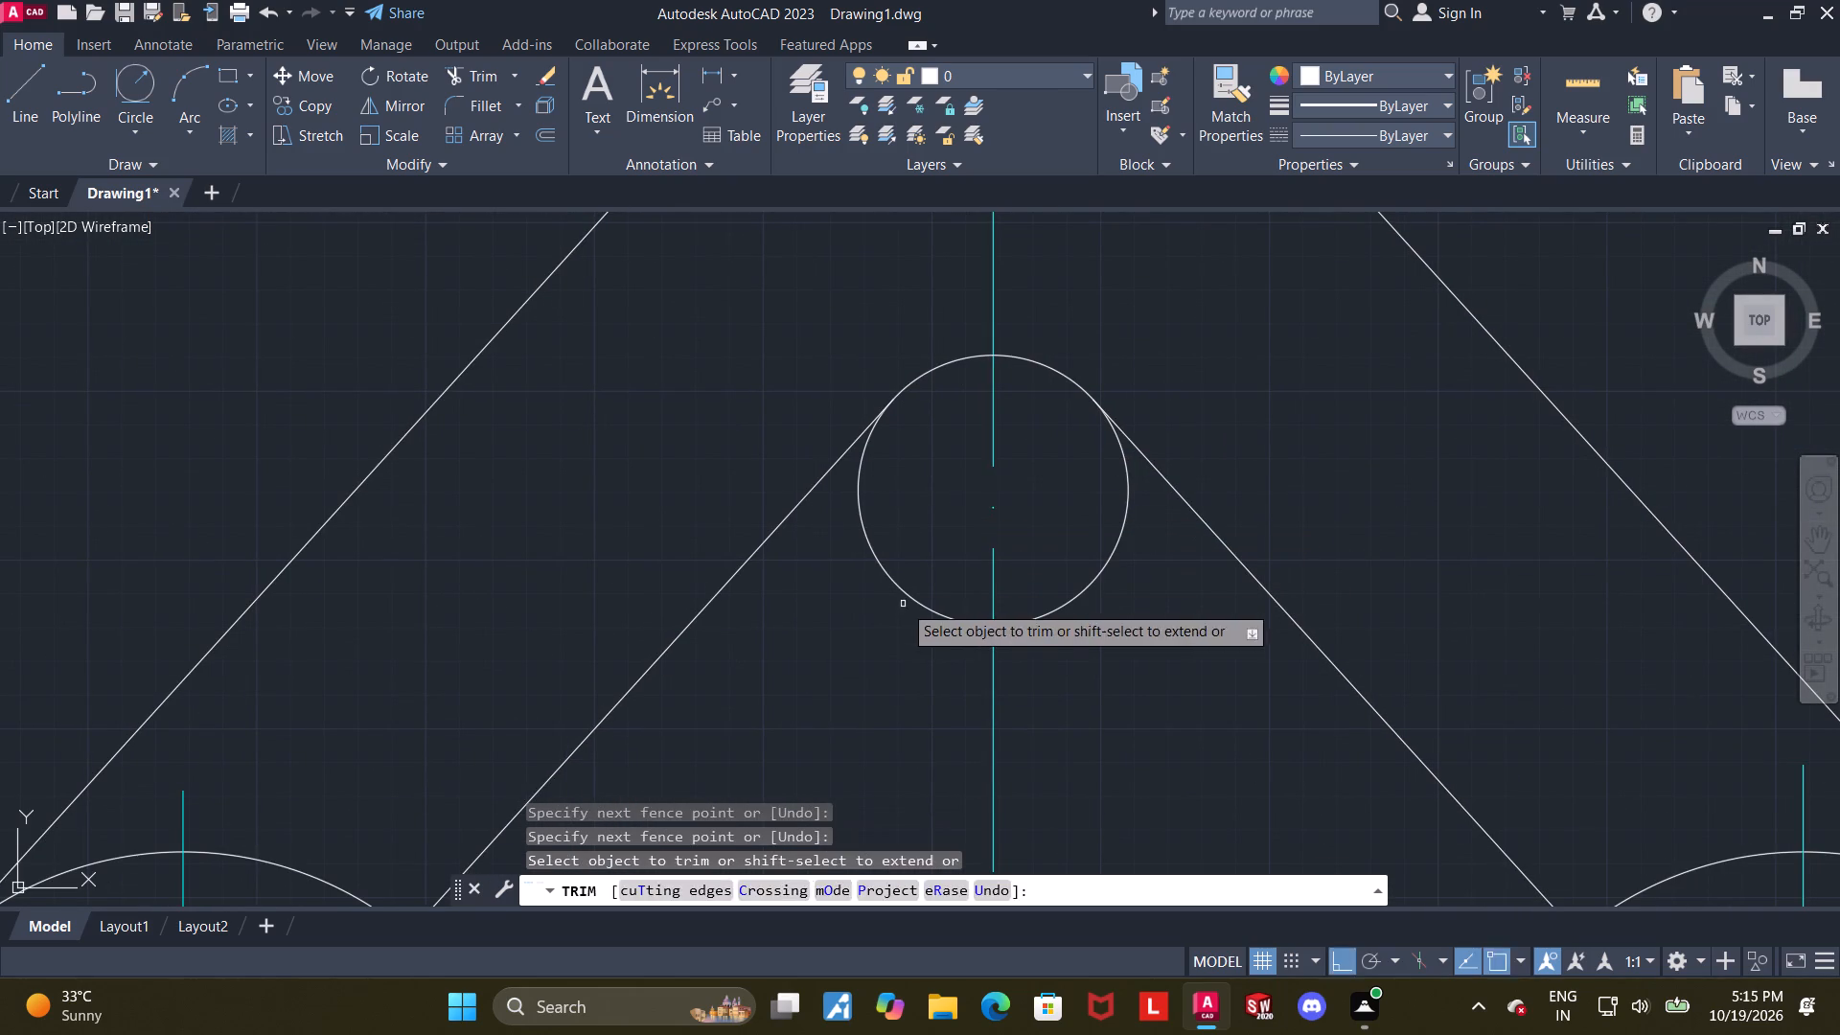
click(903, 604)
drag(920, 586, 906, 610)
click(1068, 573)
click(1101, 628)
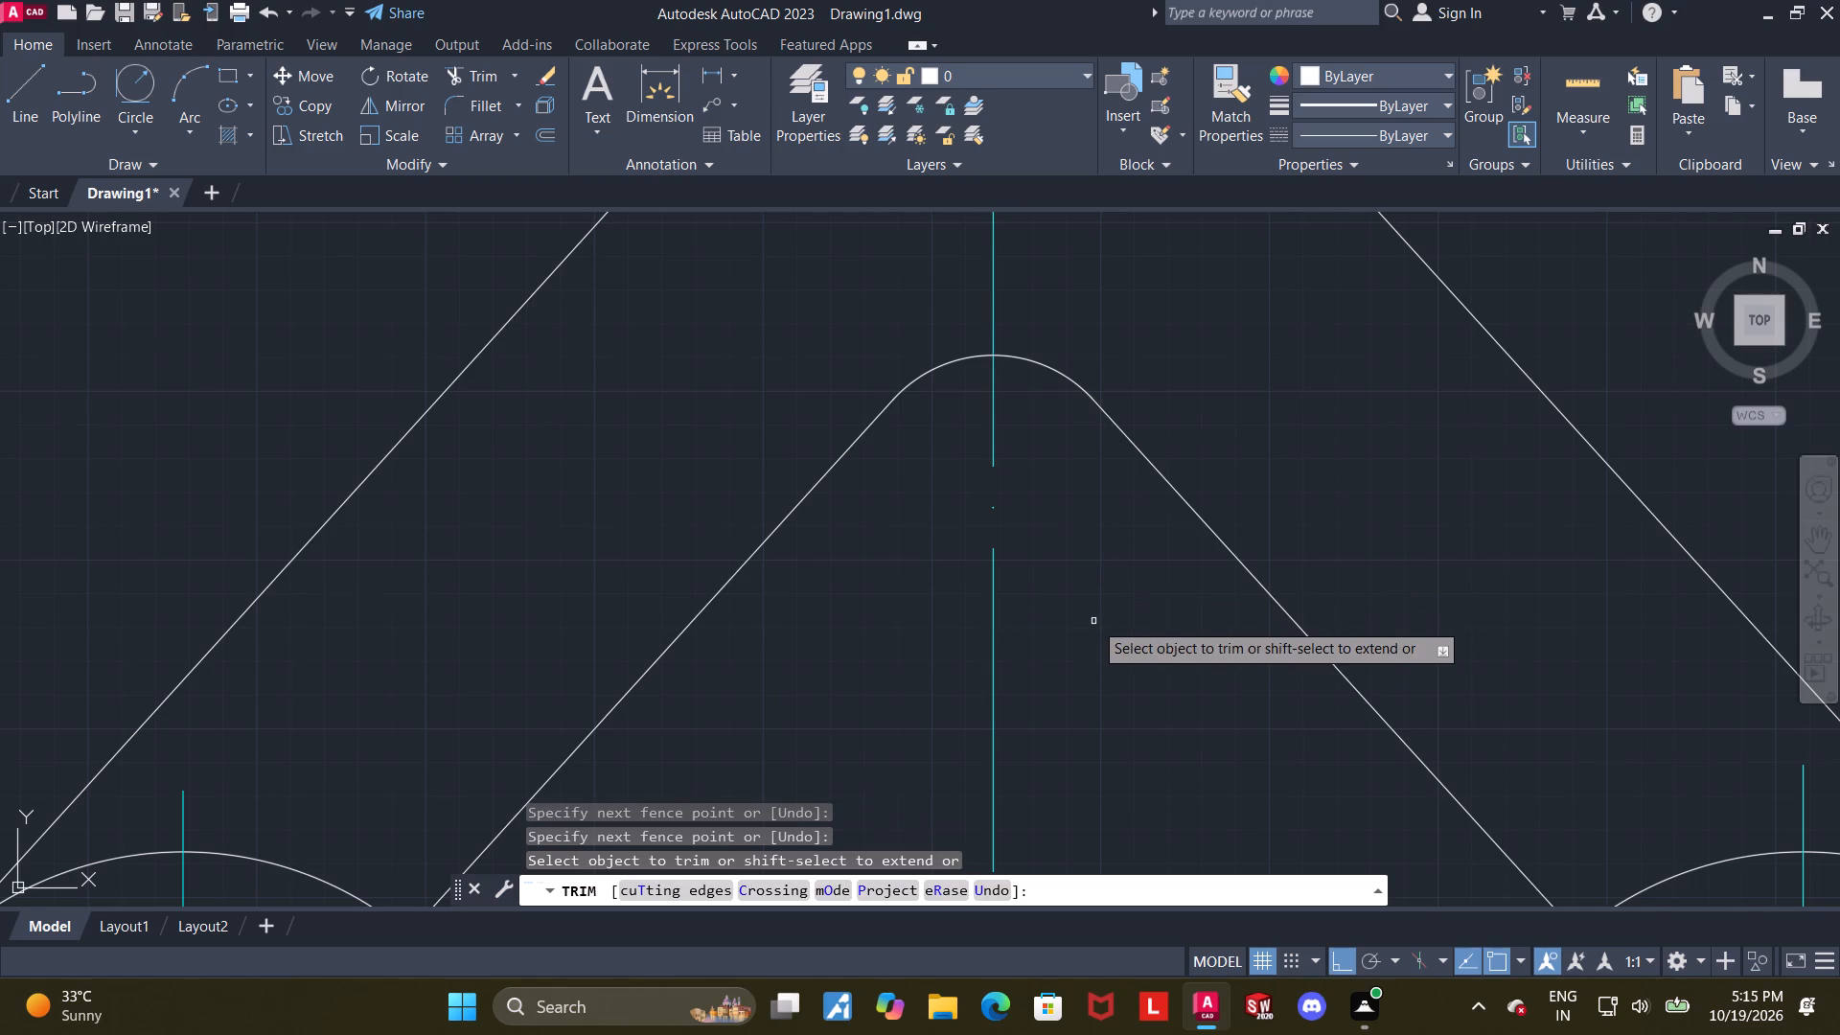
middle_drag(1085, 610, 1065, 521)
scroll(1066, 532, down, 2)
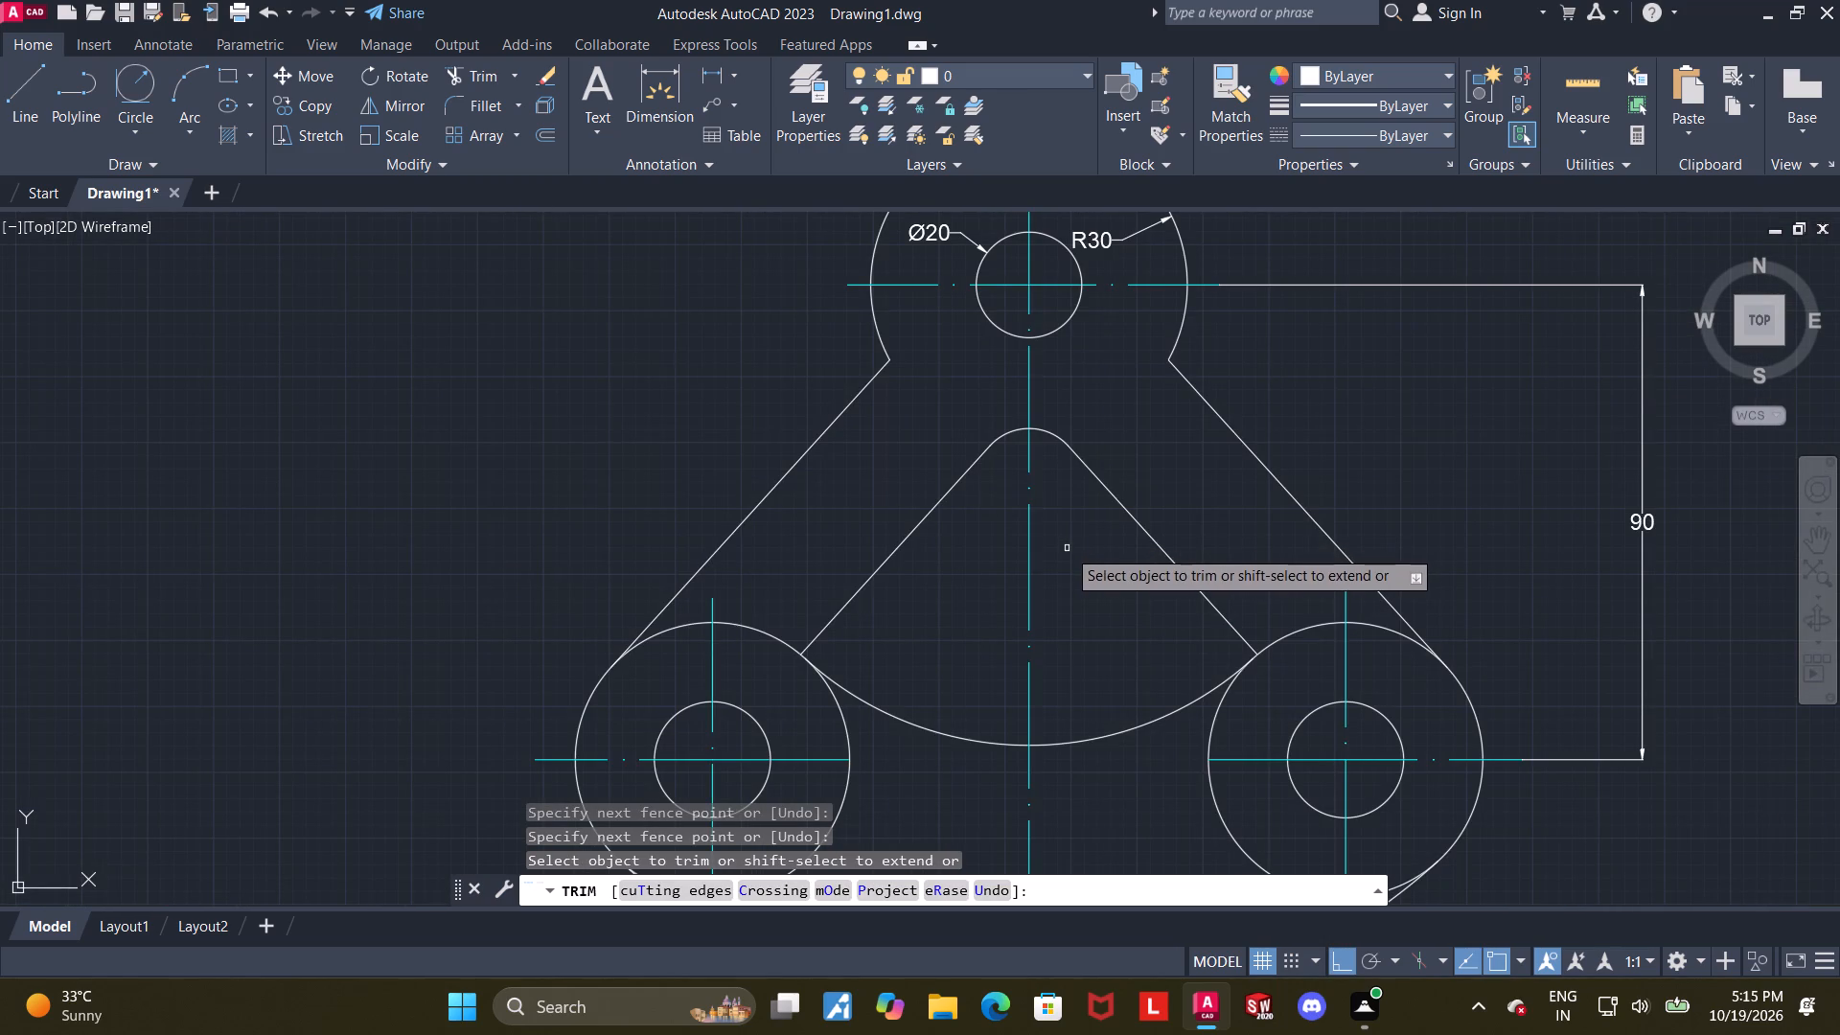
middle_click(1055, 548)
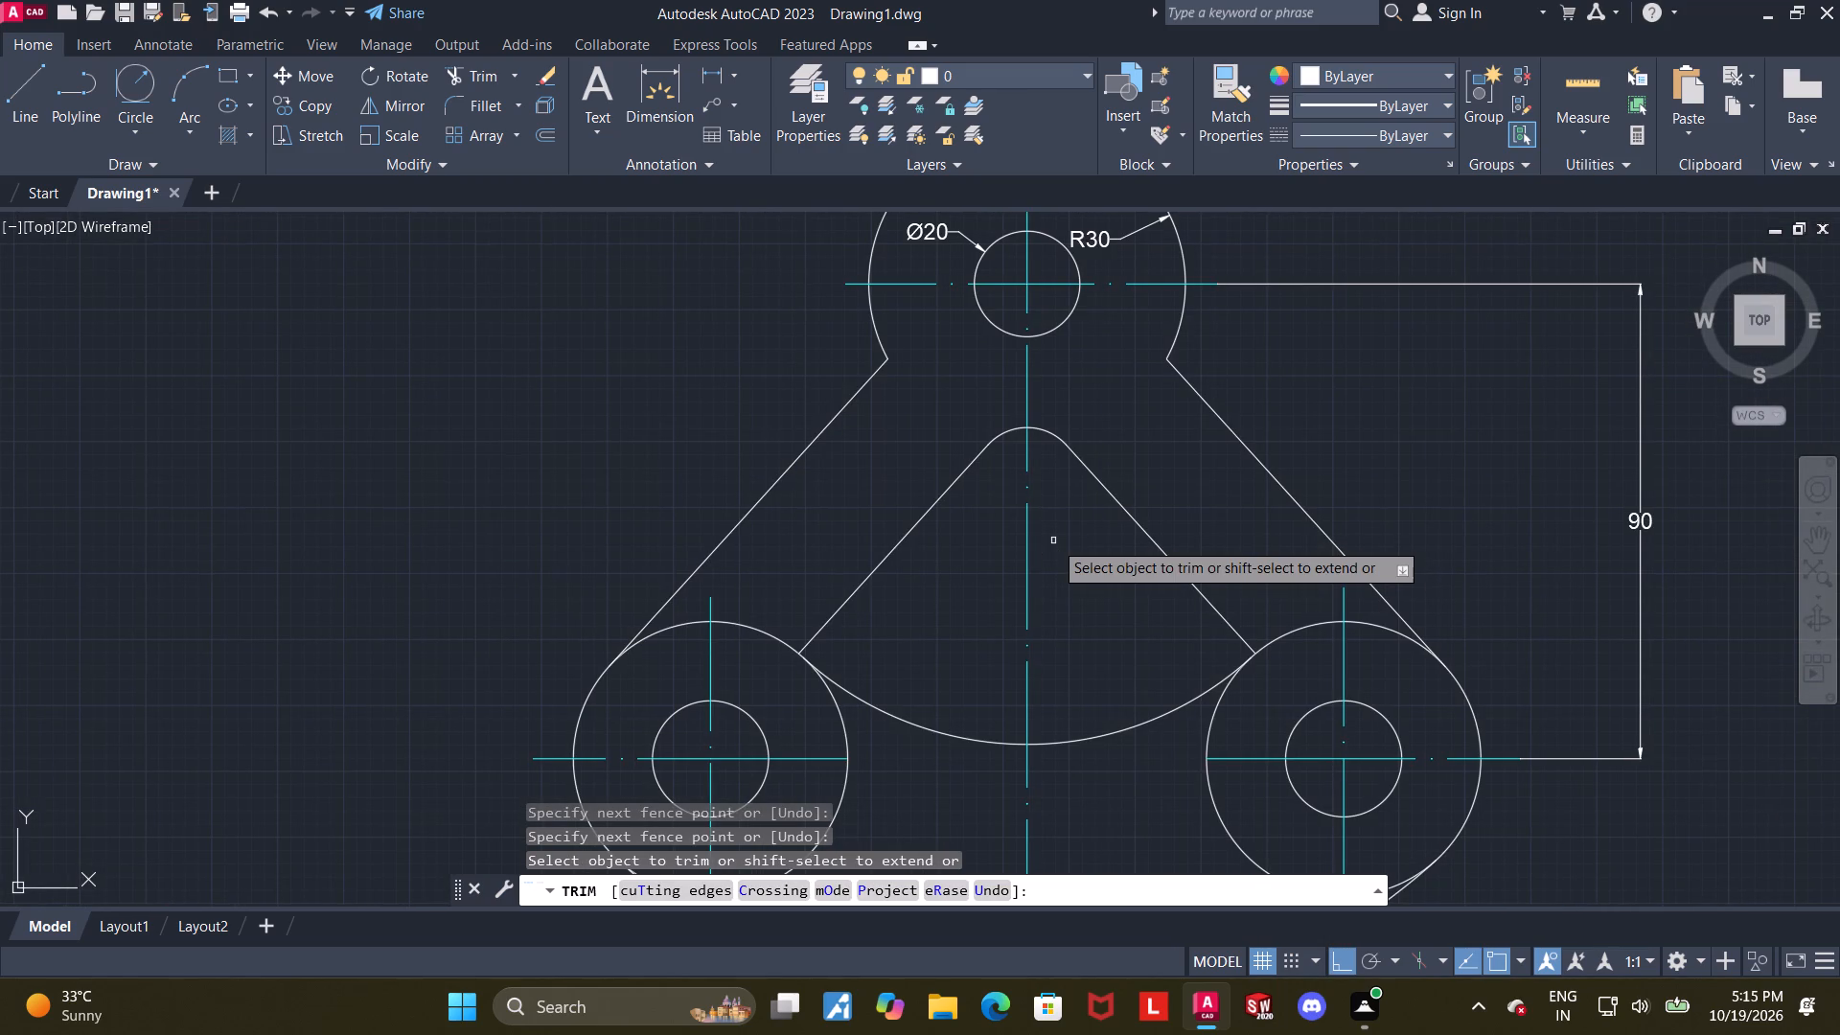
scroll(1067, 530, down, 2)
scroll(1067, 530, up, 1)
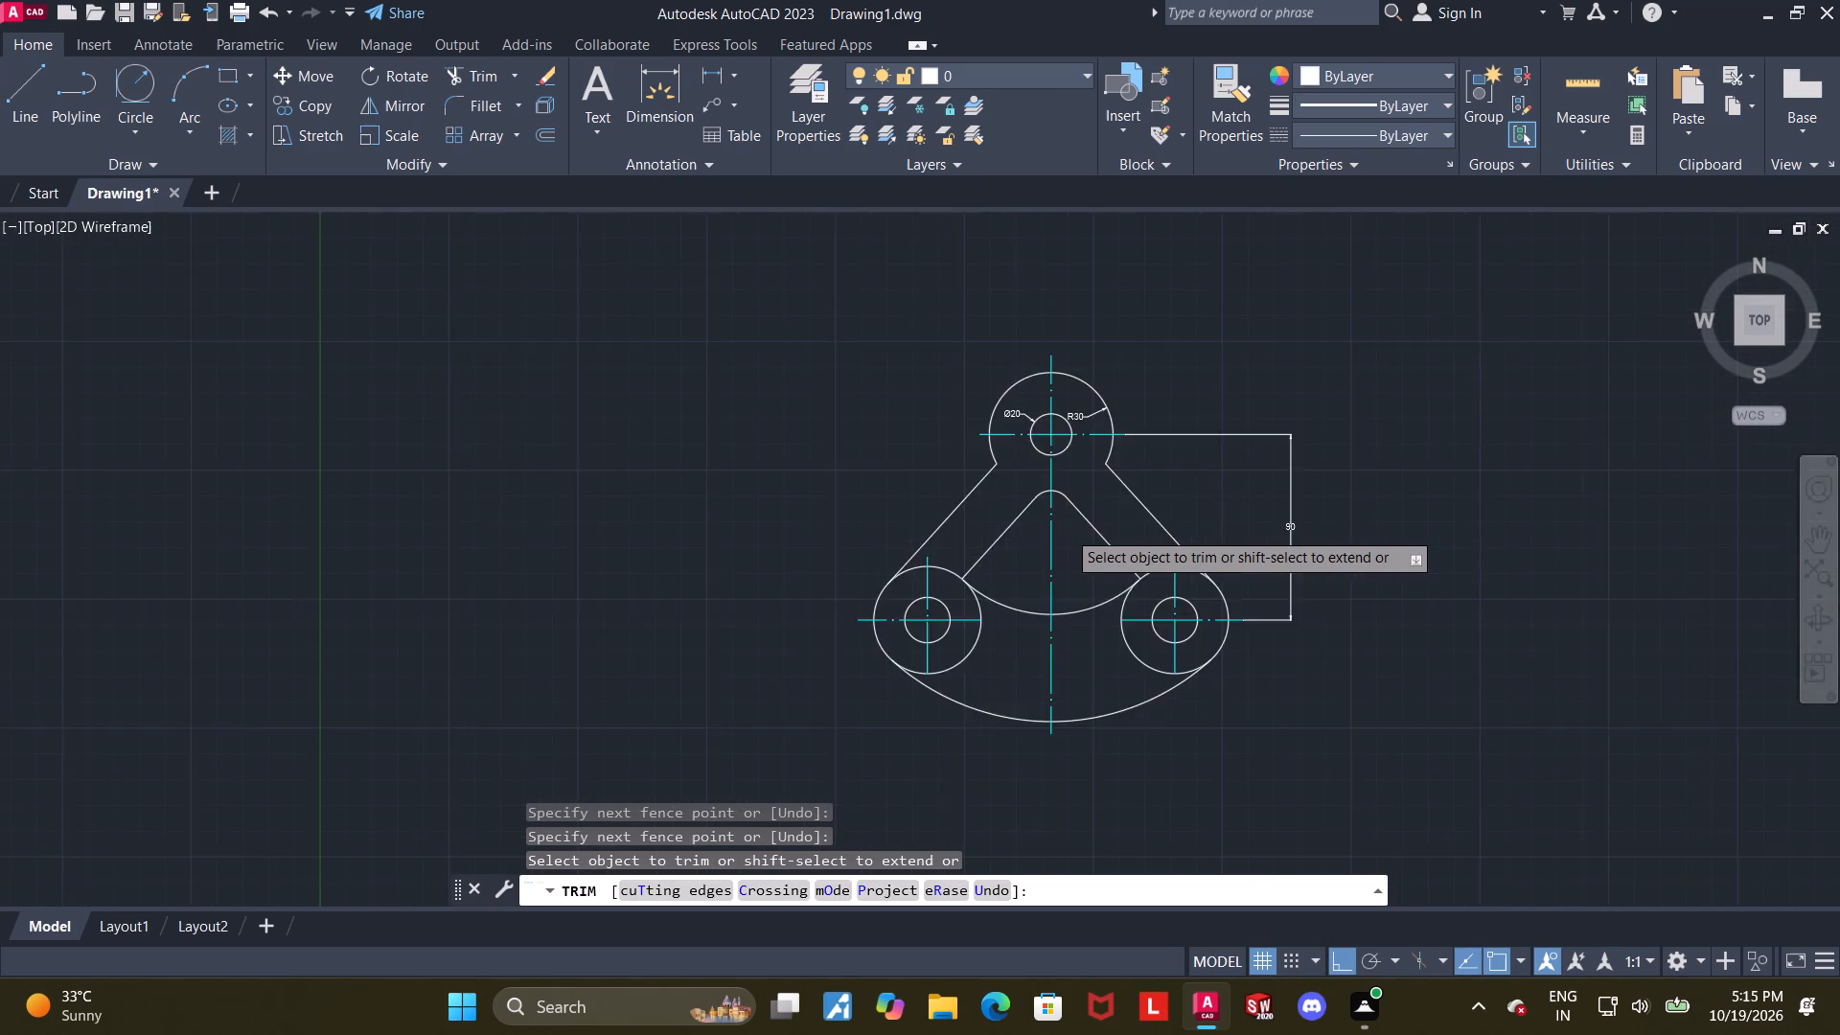
scroll(1083, 540, up, 1)
key(Escape)
Draw a horizontal line joining the lower ends of the two inner side lines.
middle_drag(1091, 548, 1067, 527)
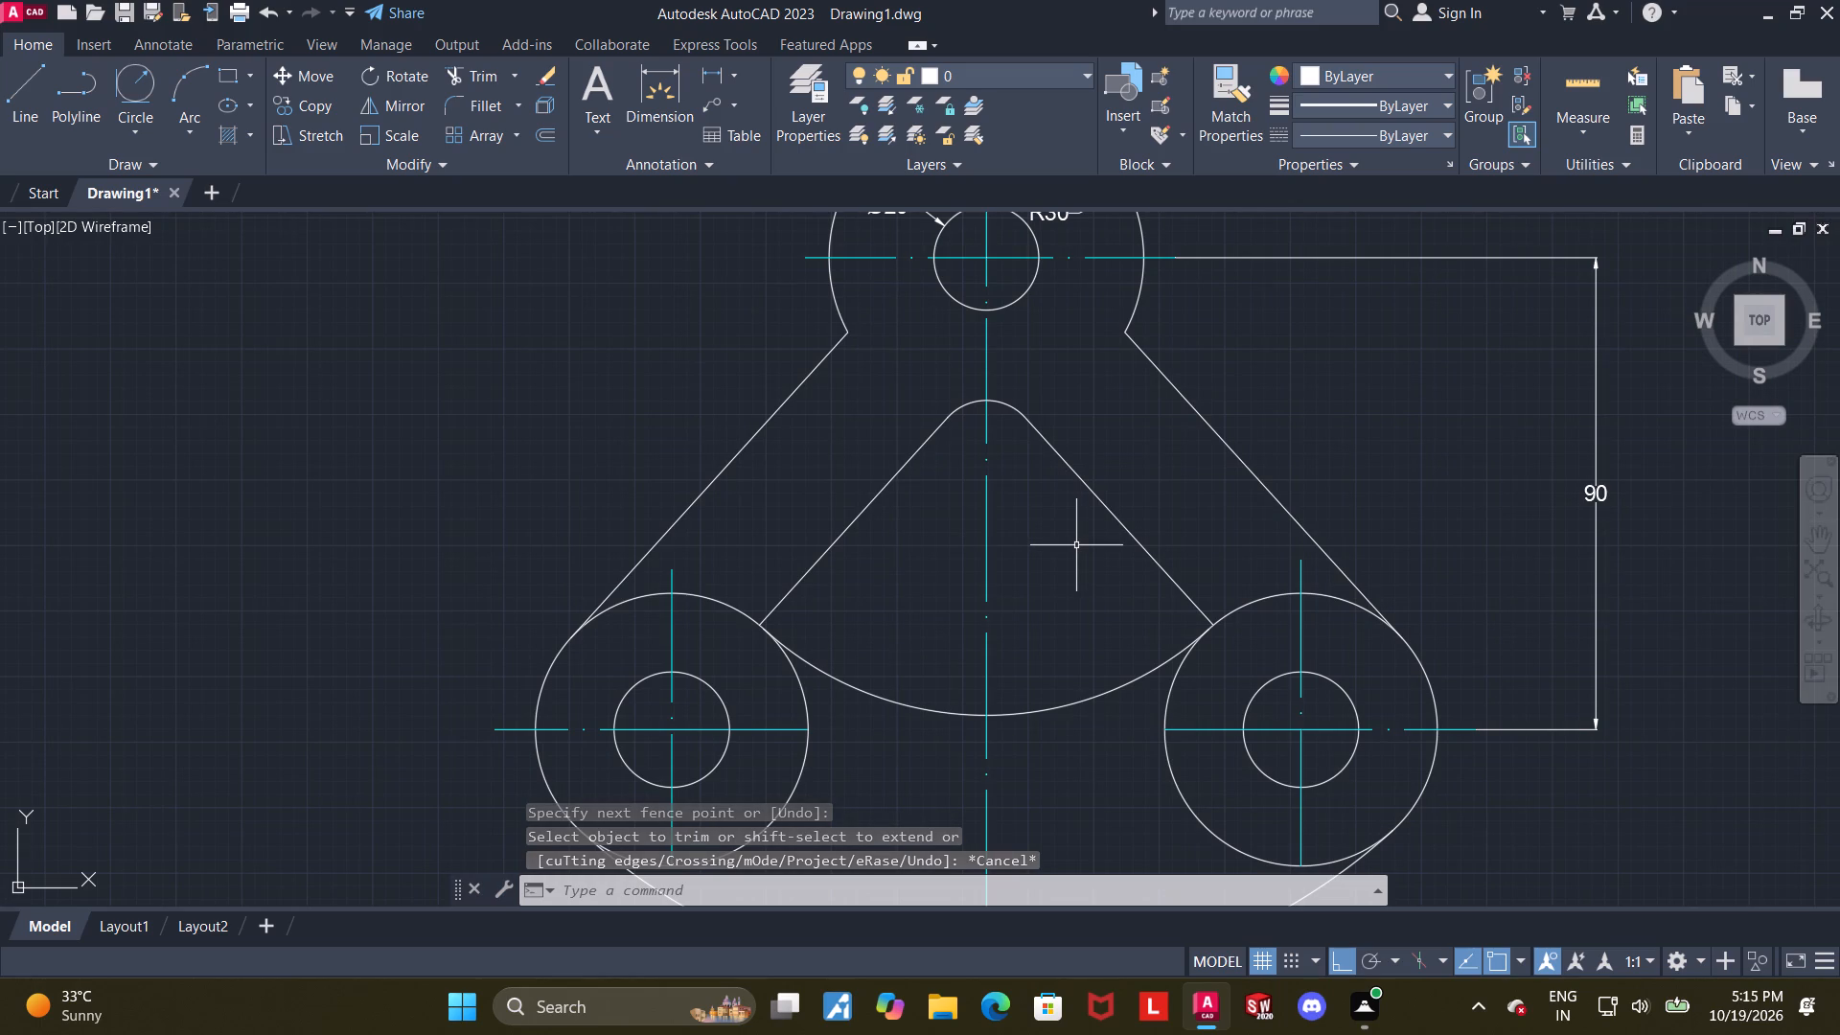
scroll(1076, 545, up, 1)
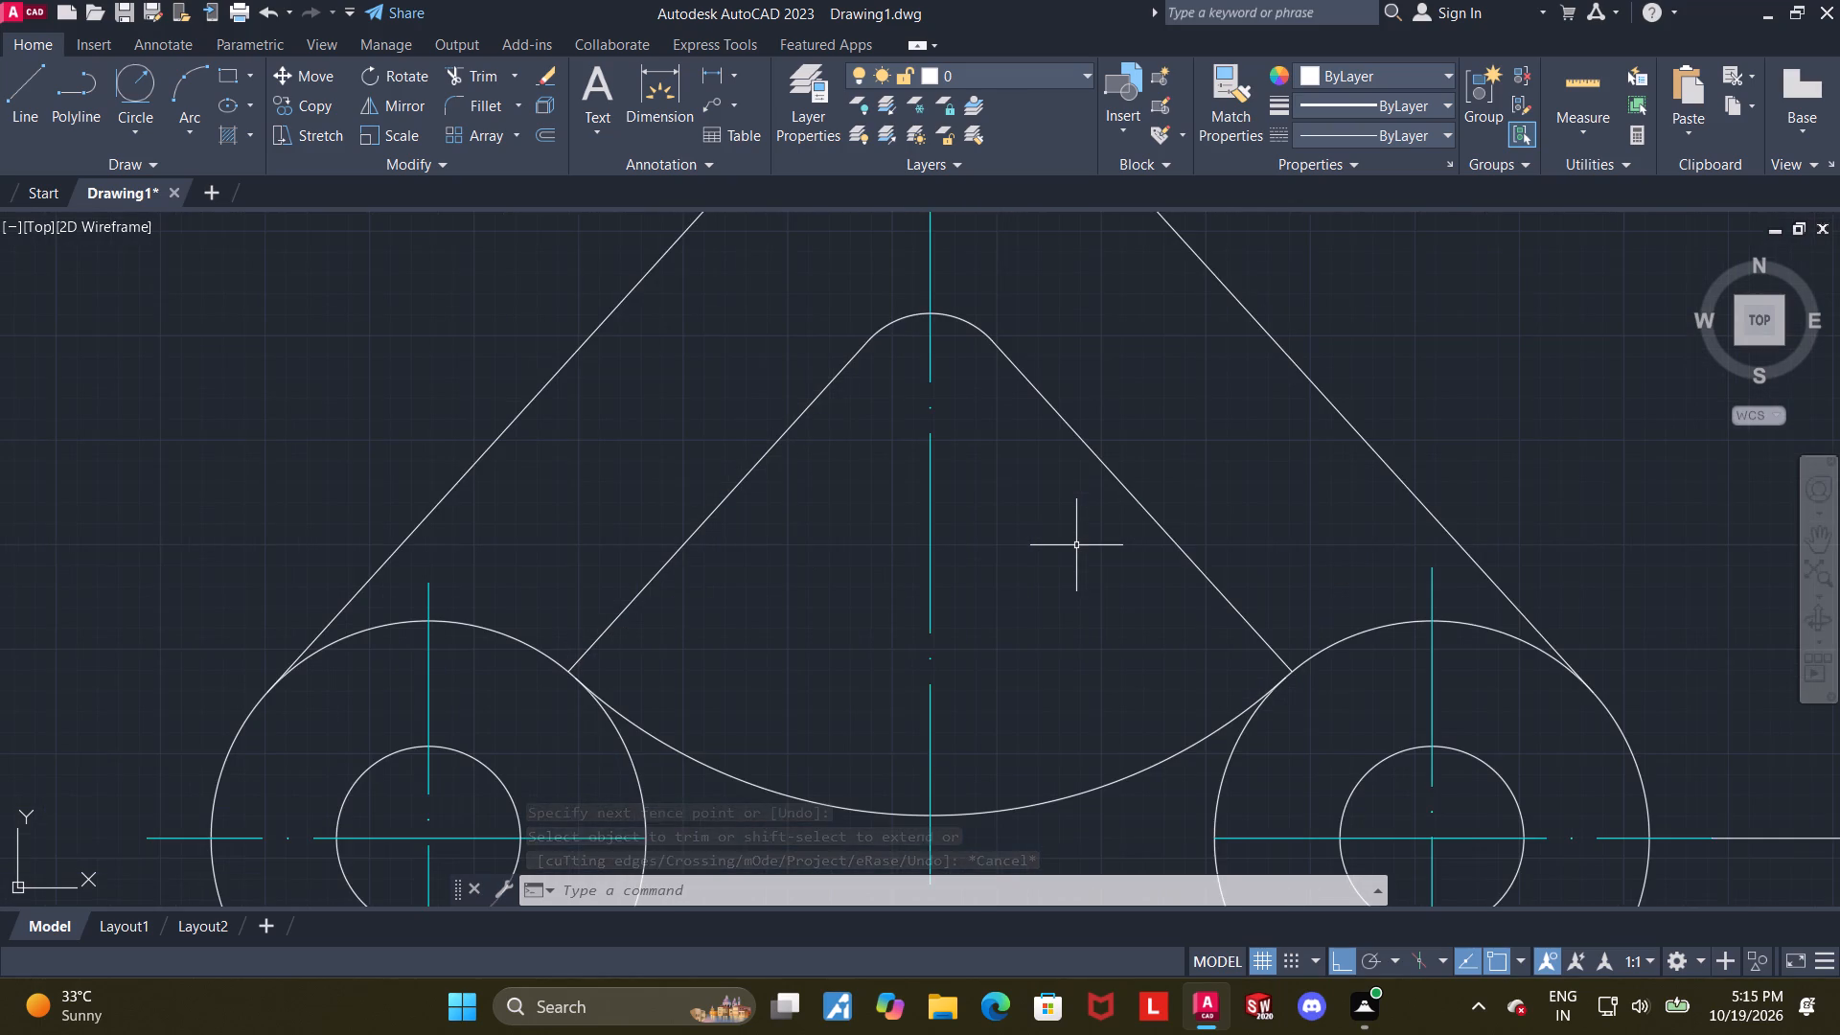
middle_drag(1076, 545, 1075, 517)
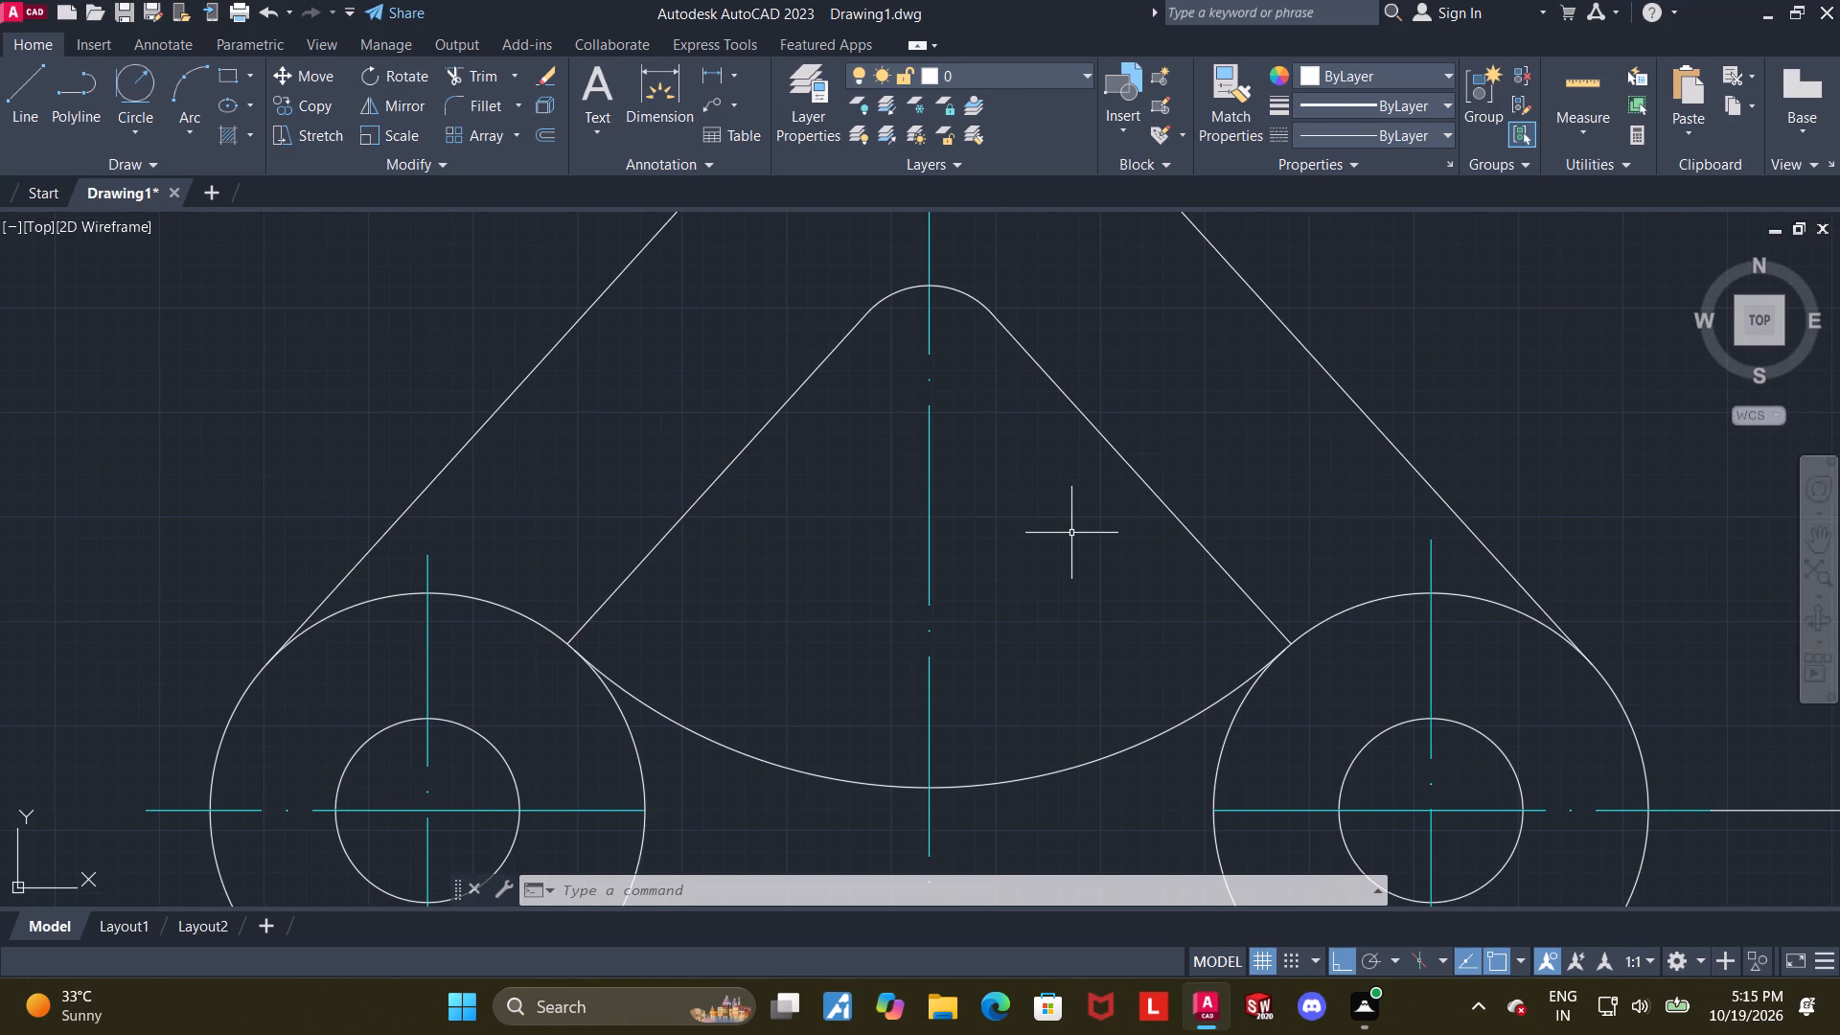
click(6, 76)
click(568, 639)
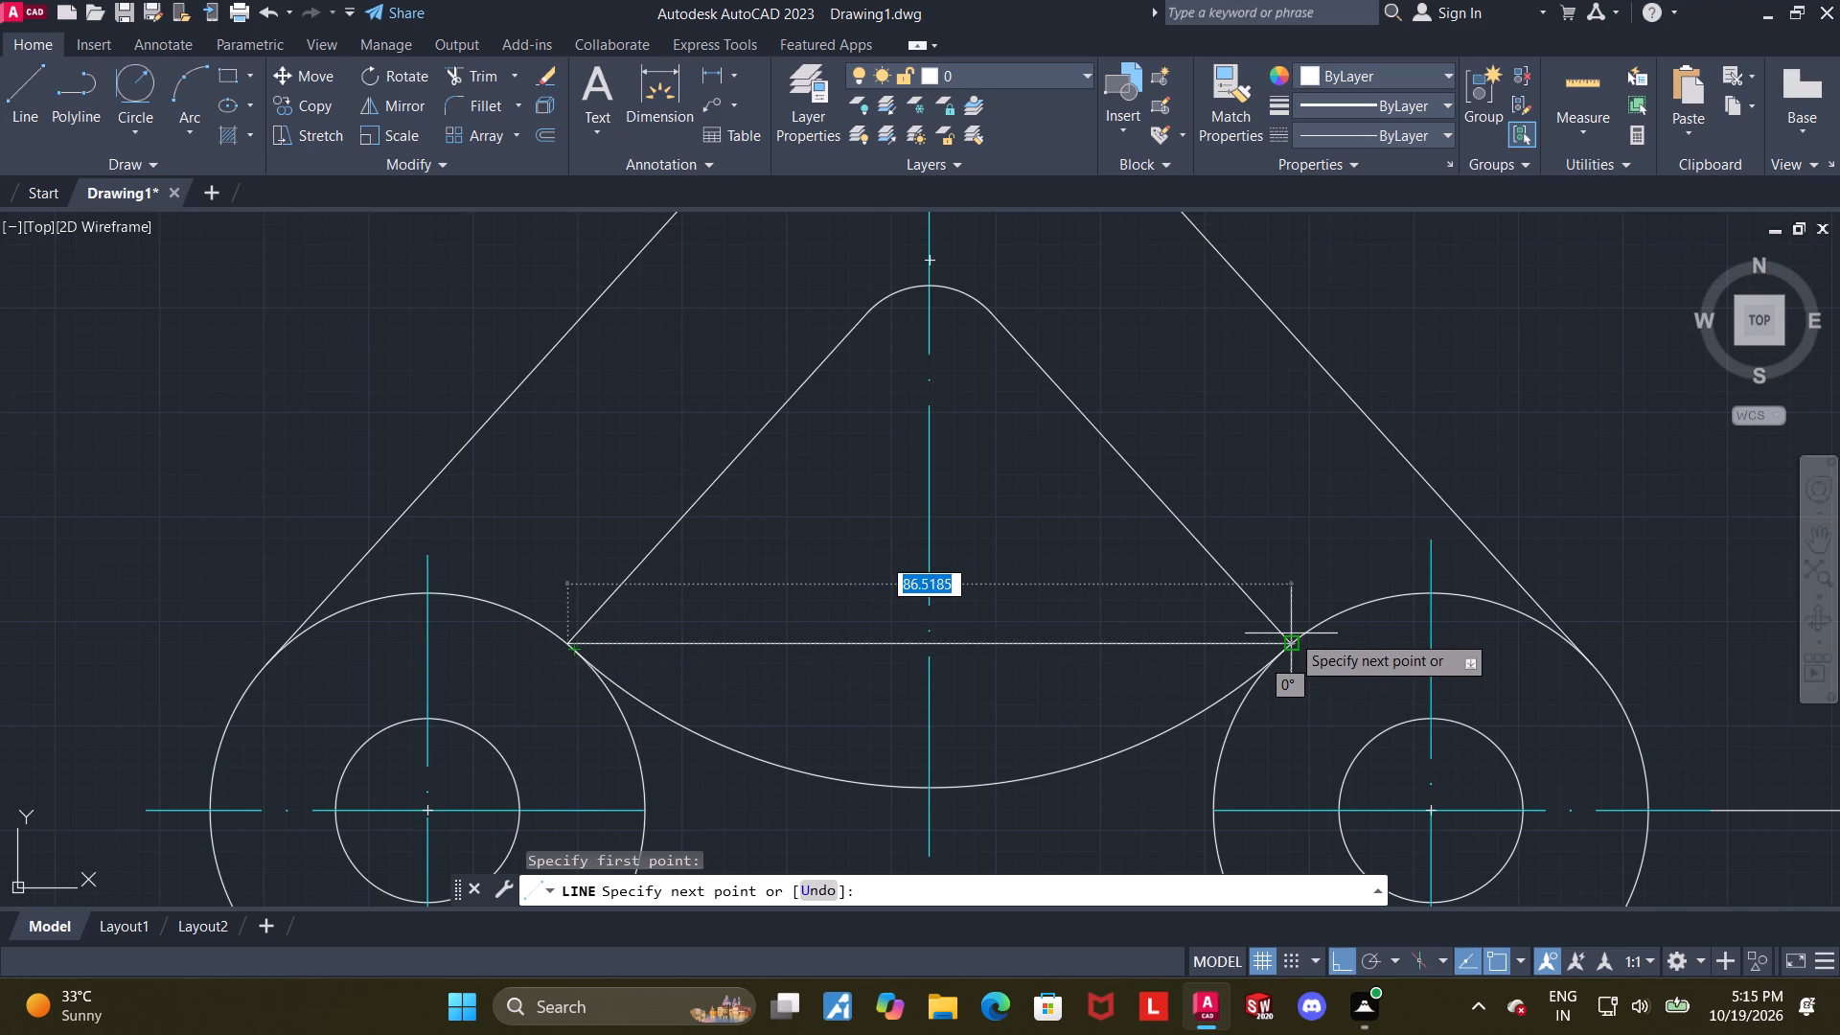
click(1295, 634)
key(Escape)
key(Escape)
key(Escape)
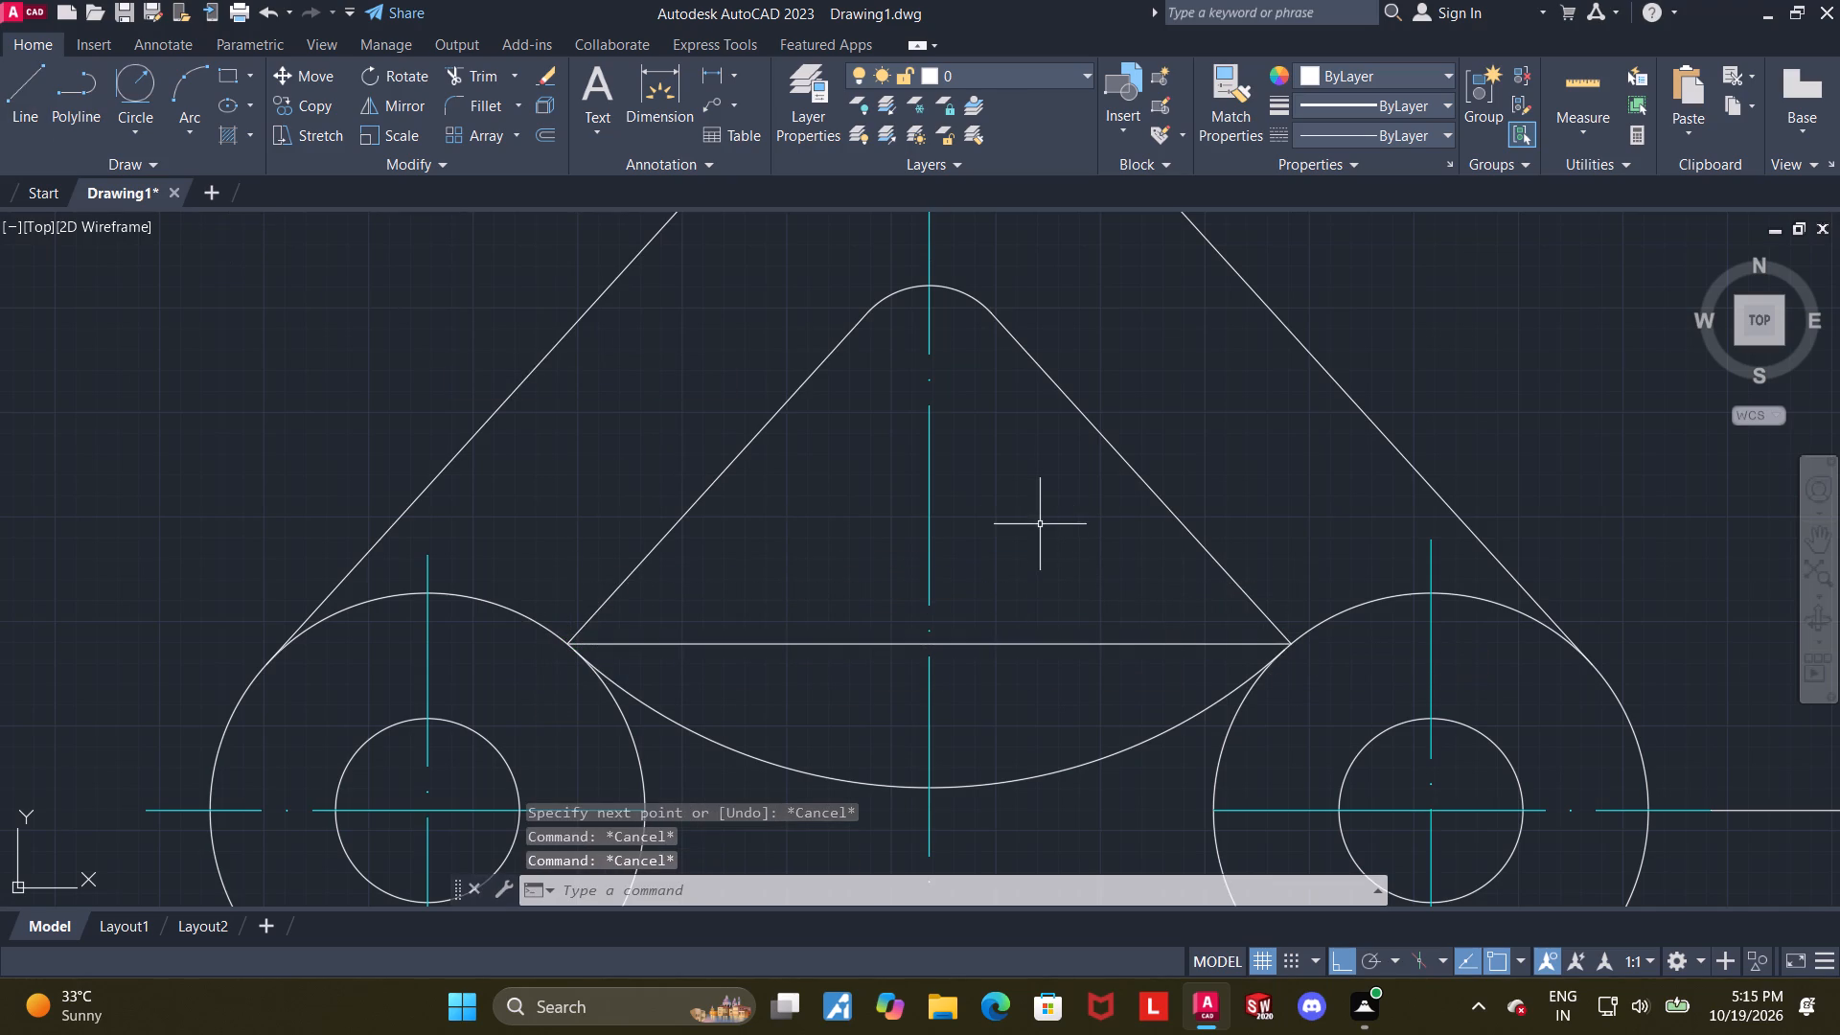
Fillet the inner opening's lower-left corner between its left side line and base line with radius 10.
click(457, 95)
key(r)
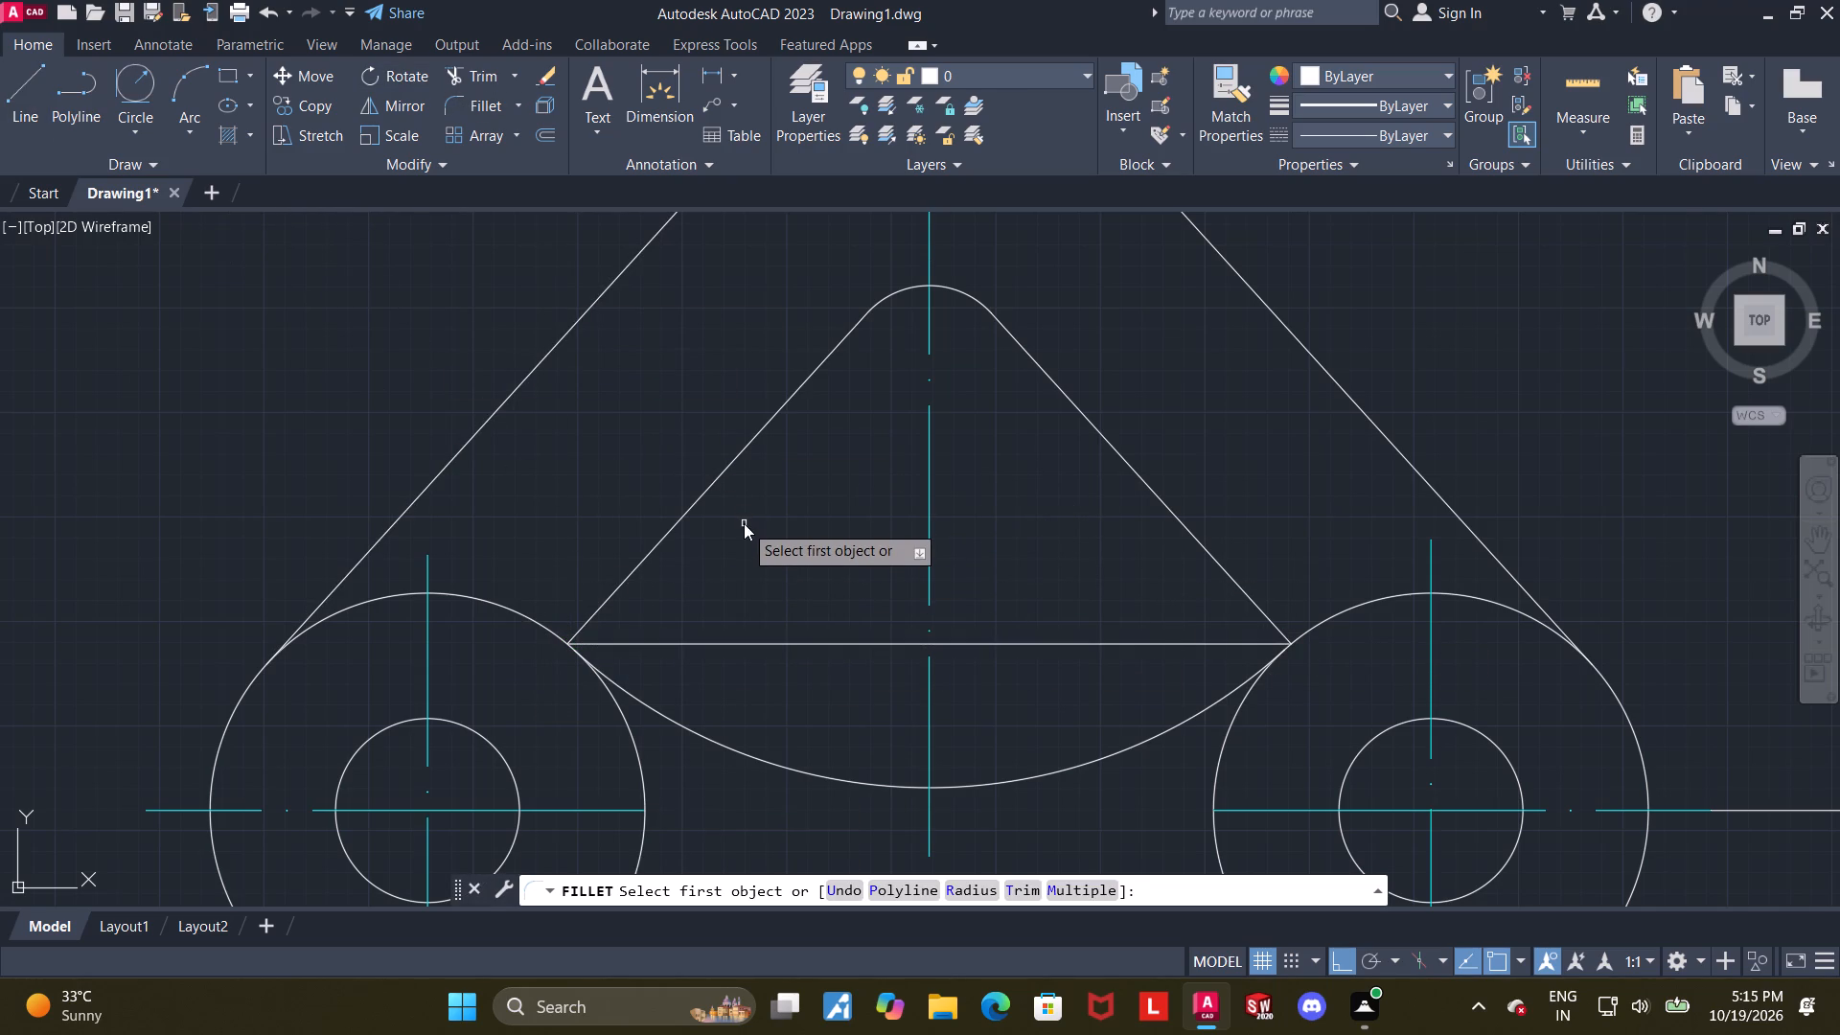
key(Return)
text(10)
key(Return)
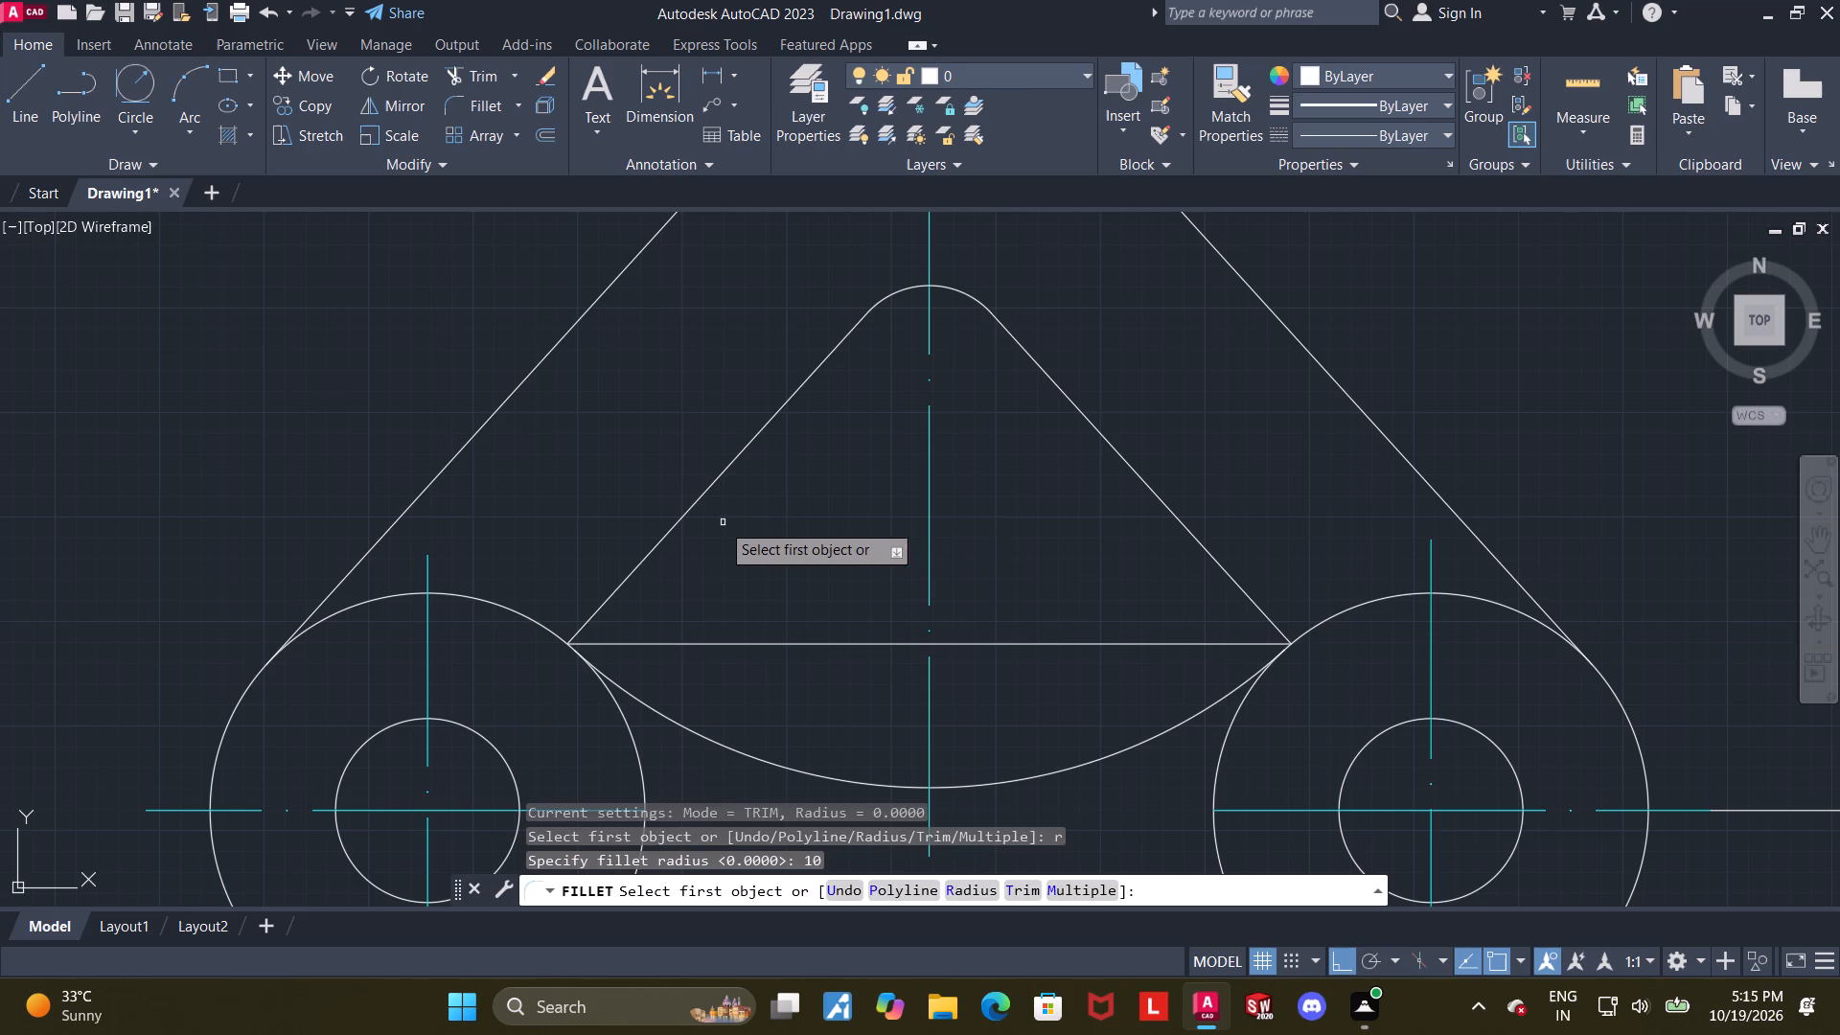
click(697, 504)
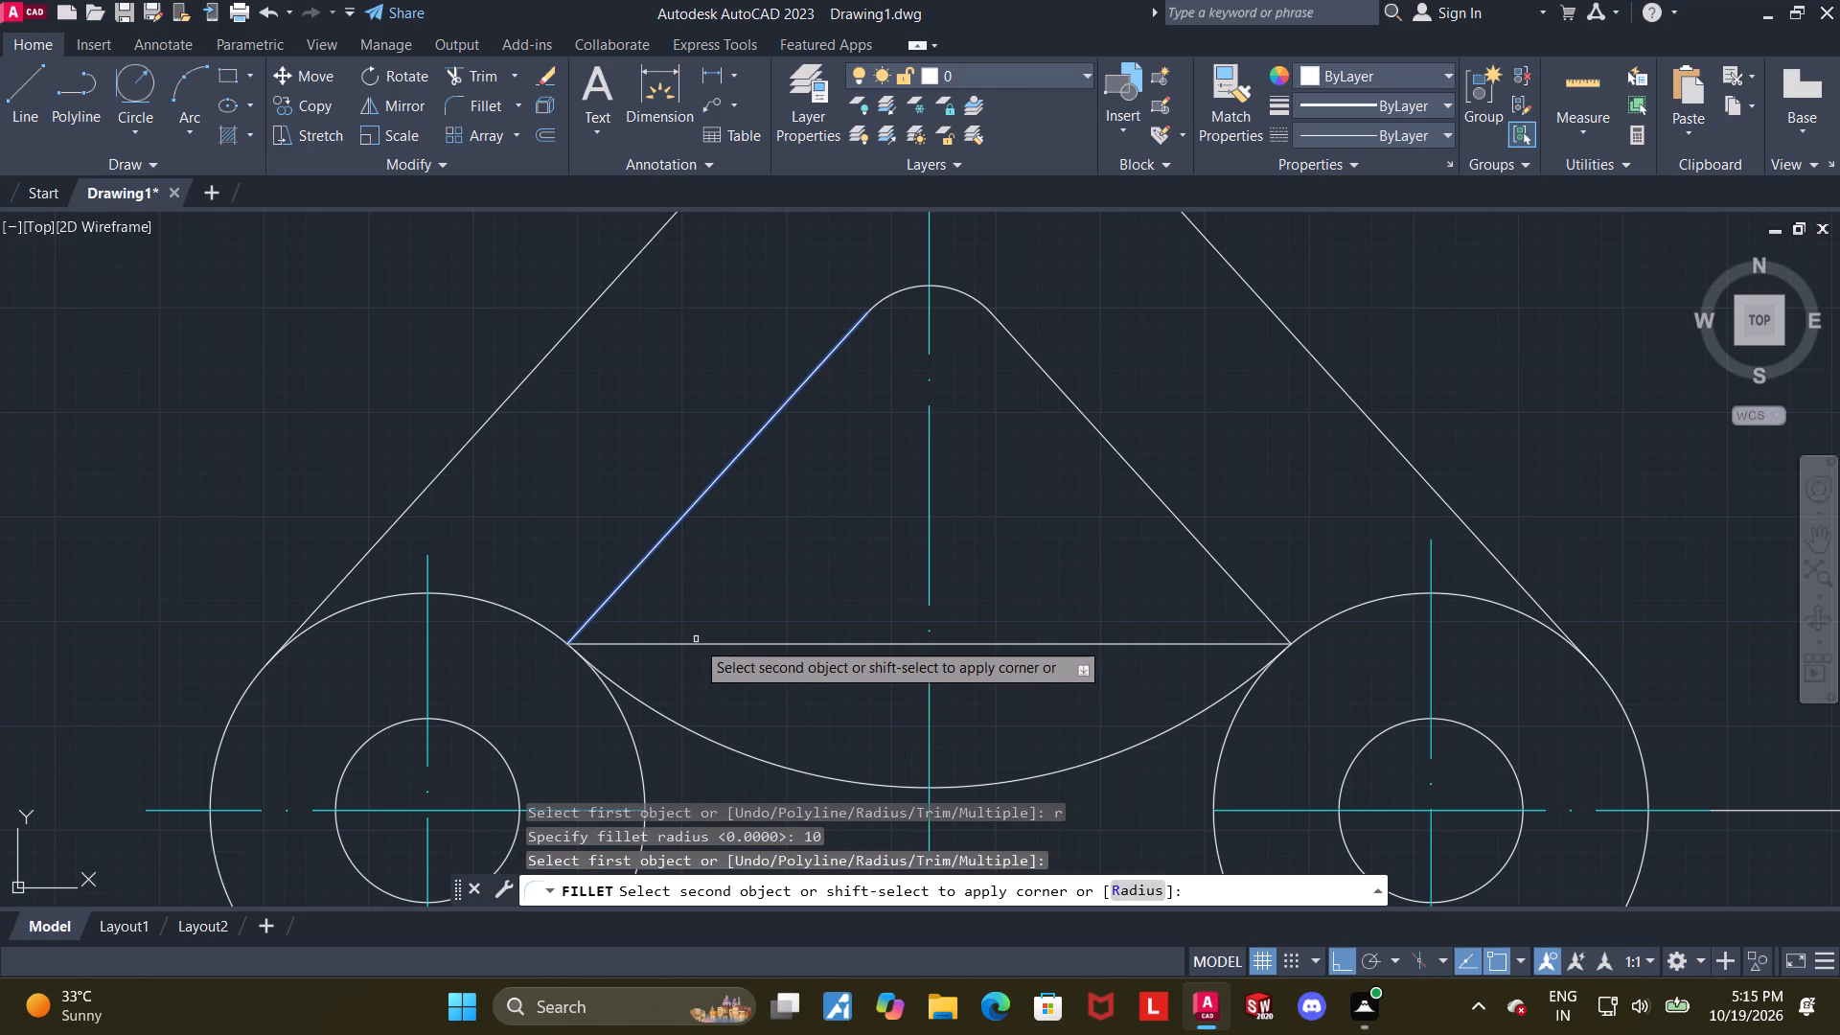
click(698, 644)
key(Escape)
key(Escape)
key(Escape)
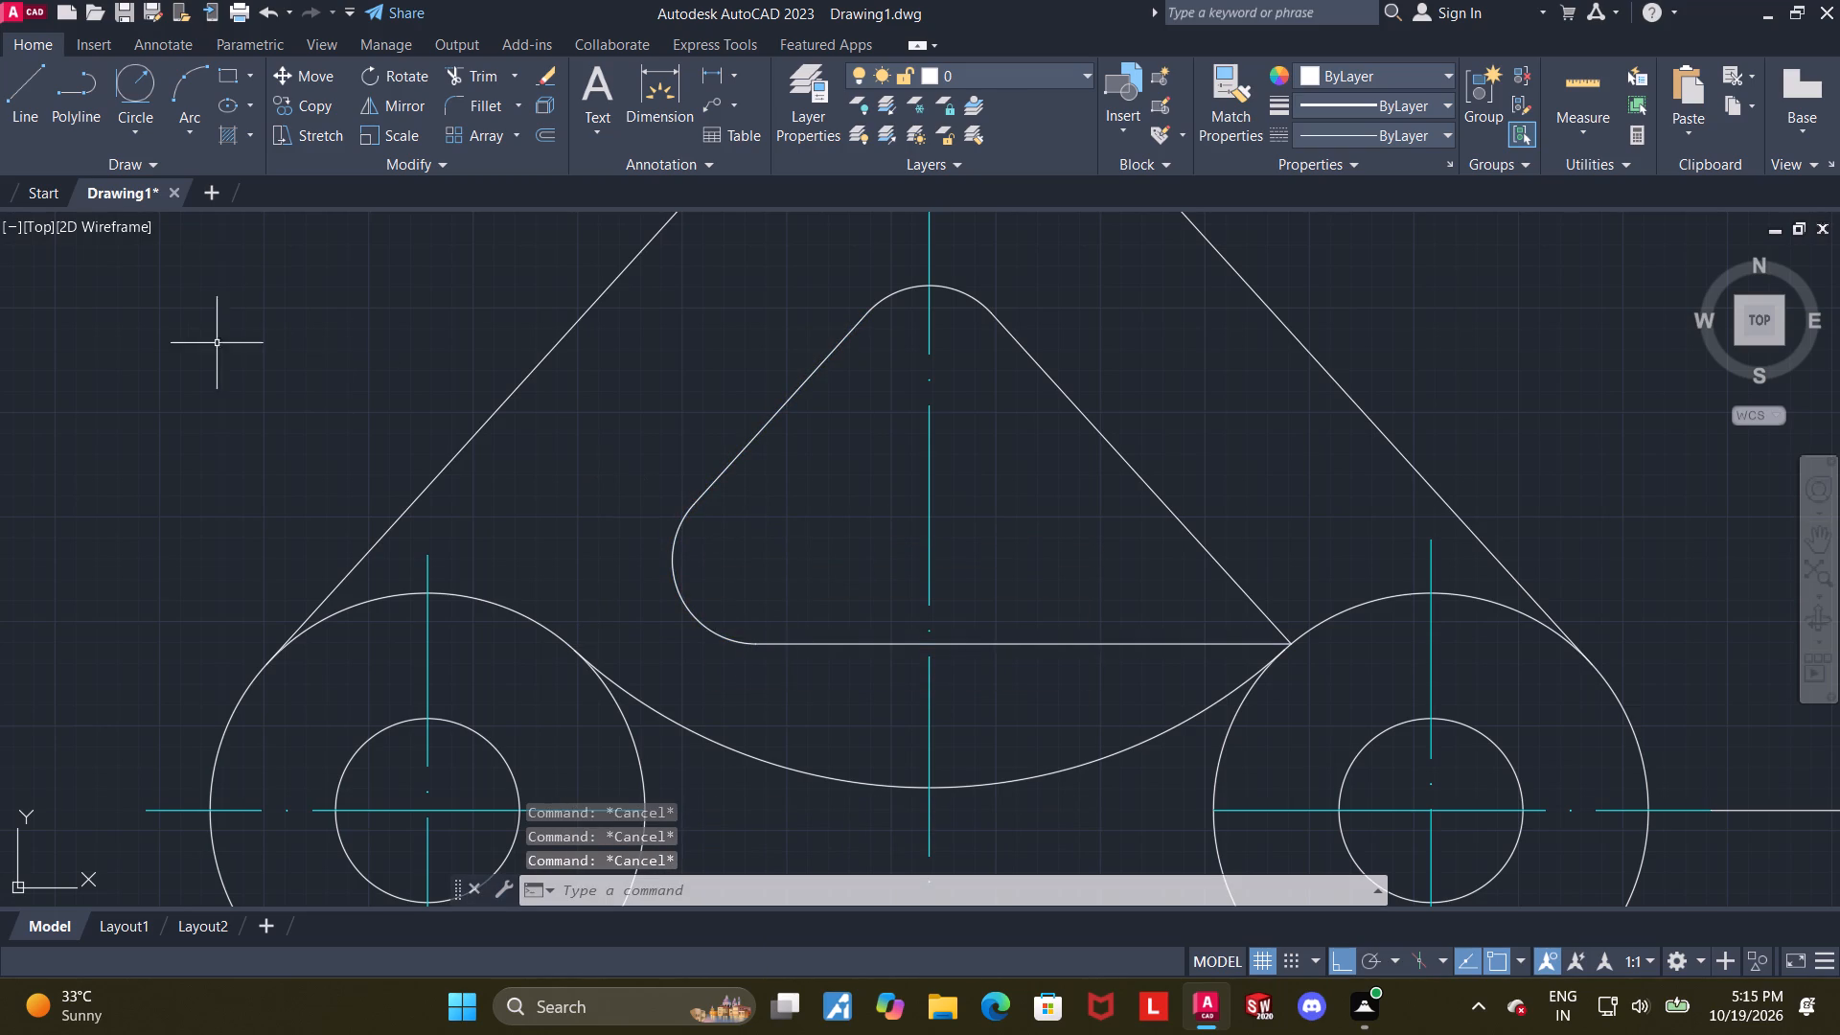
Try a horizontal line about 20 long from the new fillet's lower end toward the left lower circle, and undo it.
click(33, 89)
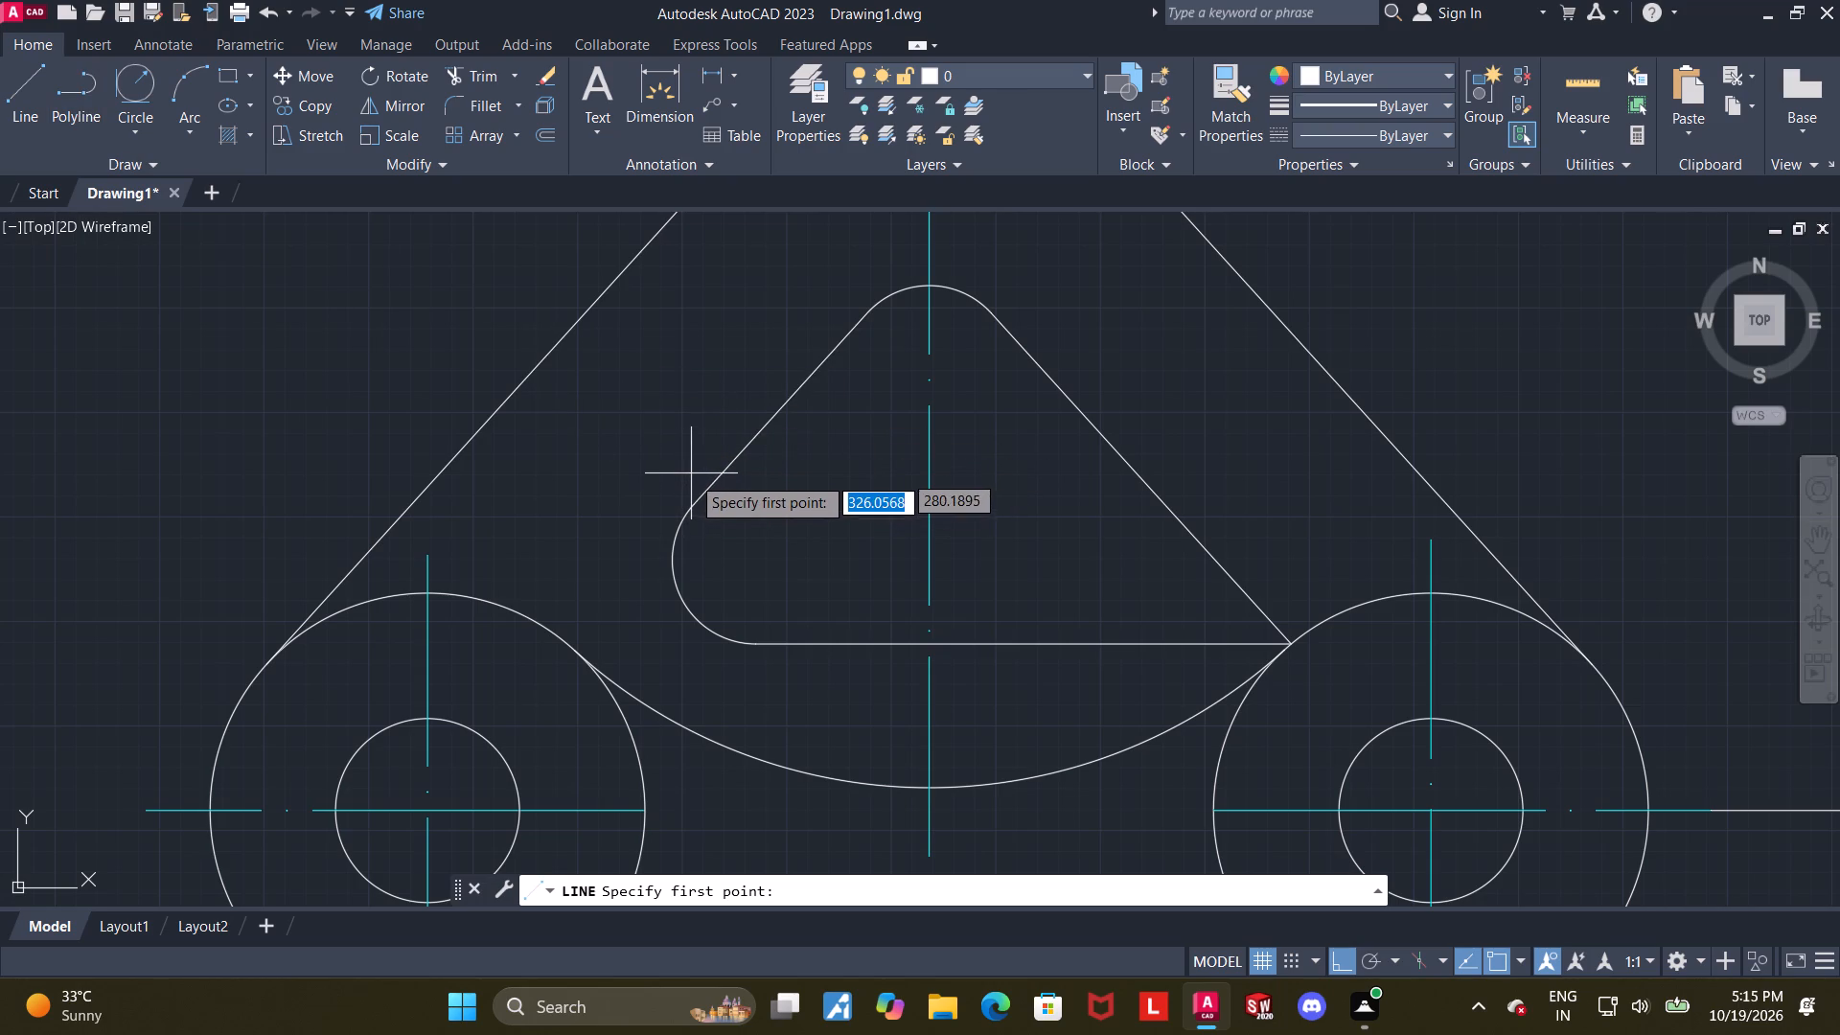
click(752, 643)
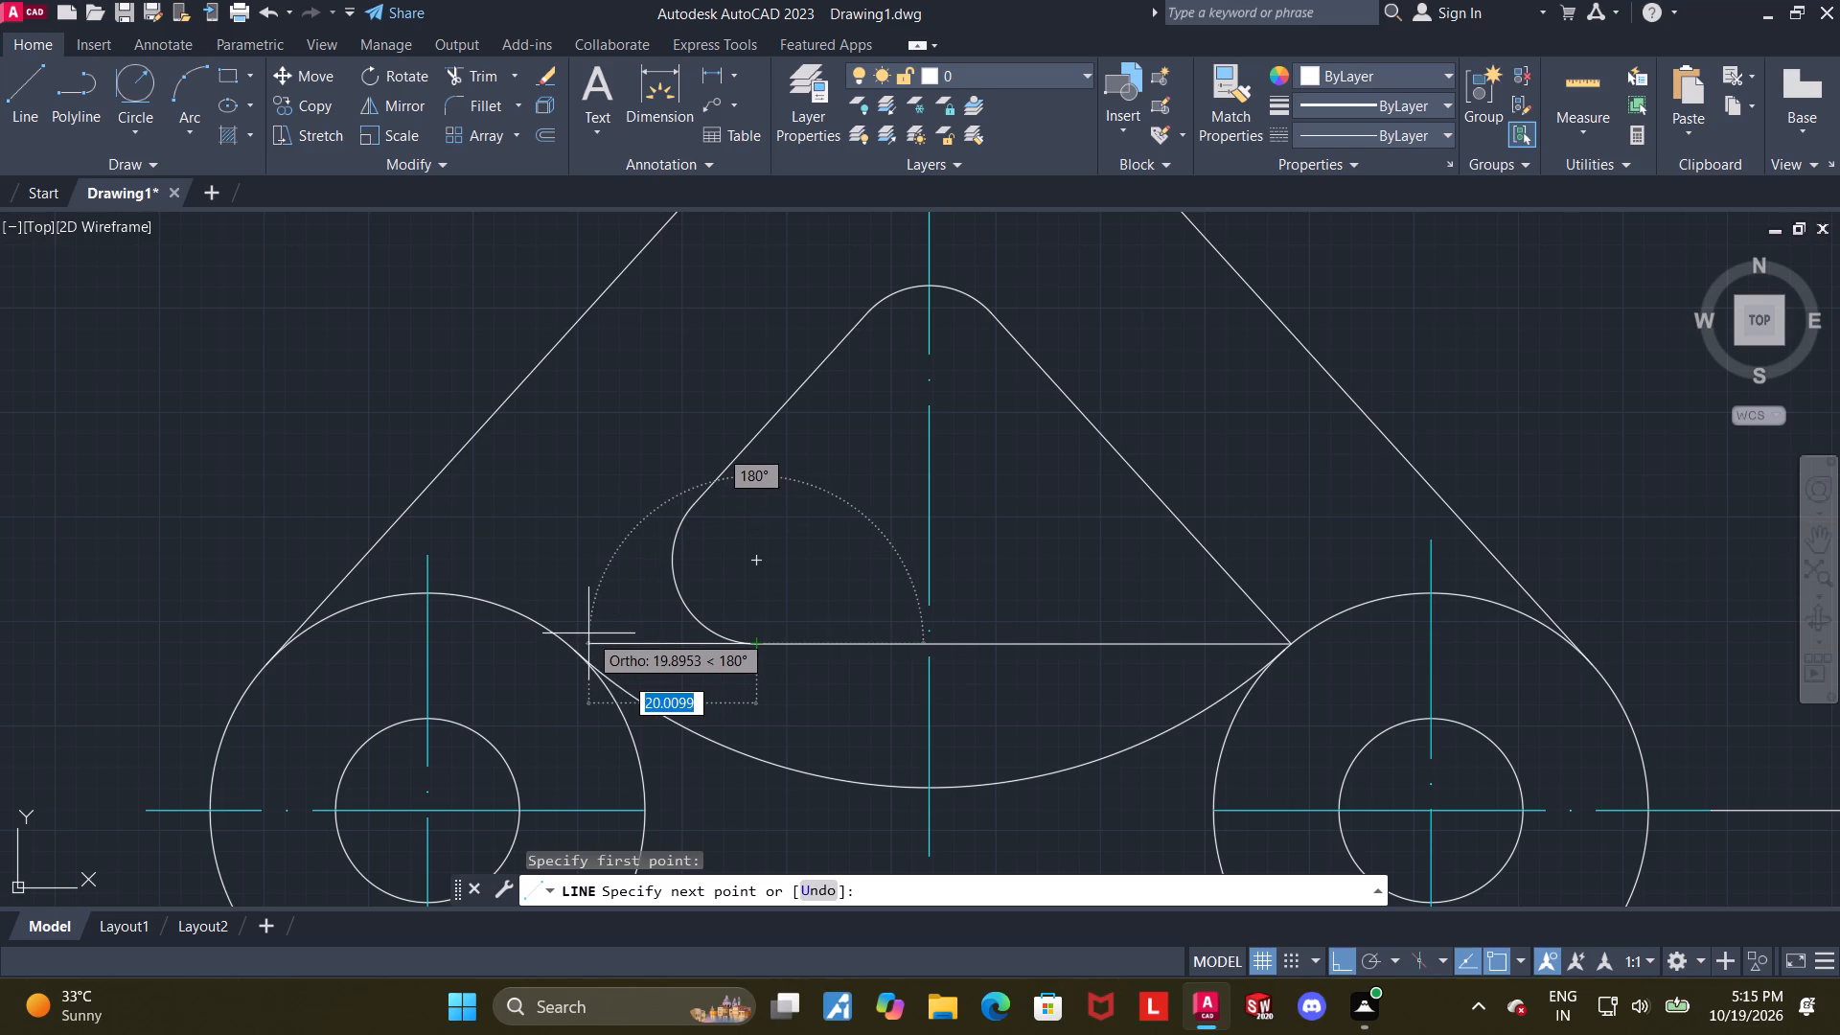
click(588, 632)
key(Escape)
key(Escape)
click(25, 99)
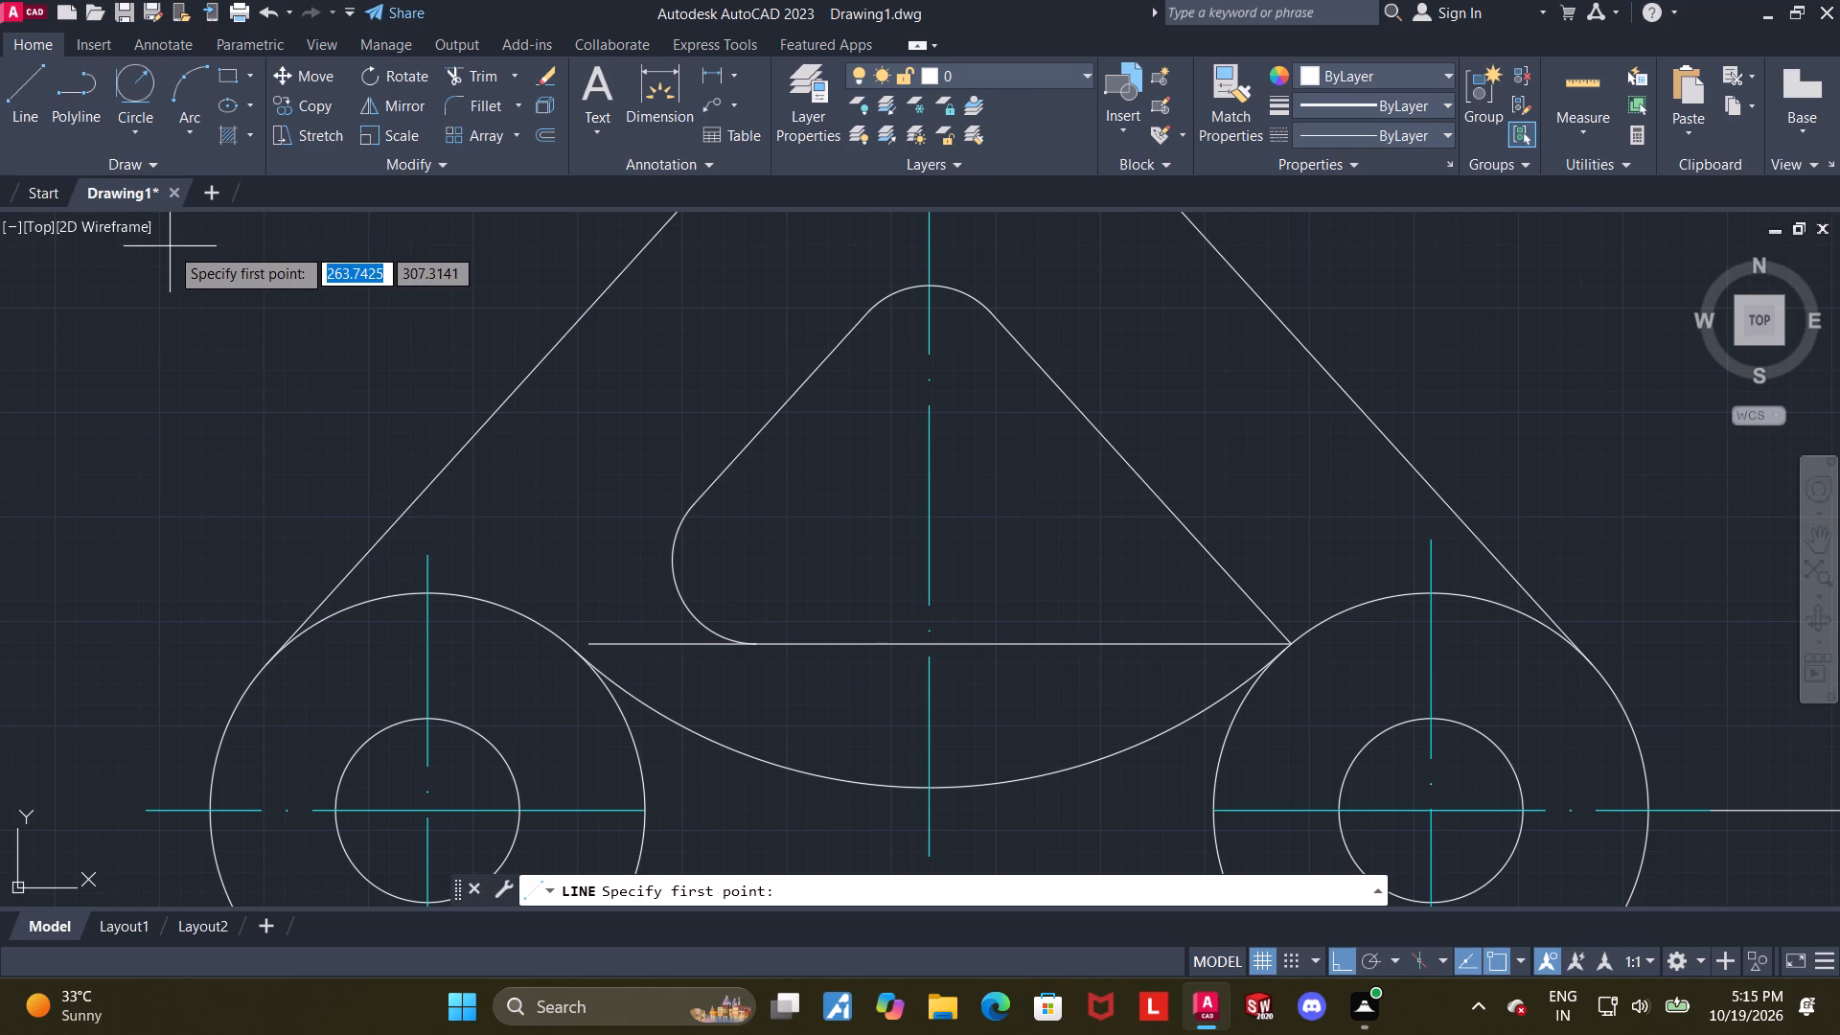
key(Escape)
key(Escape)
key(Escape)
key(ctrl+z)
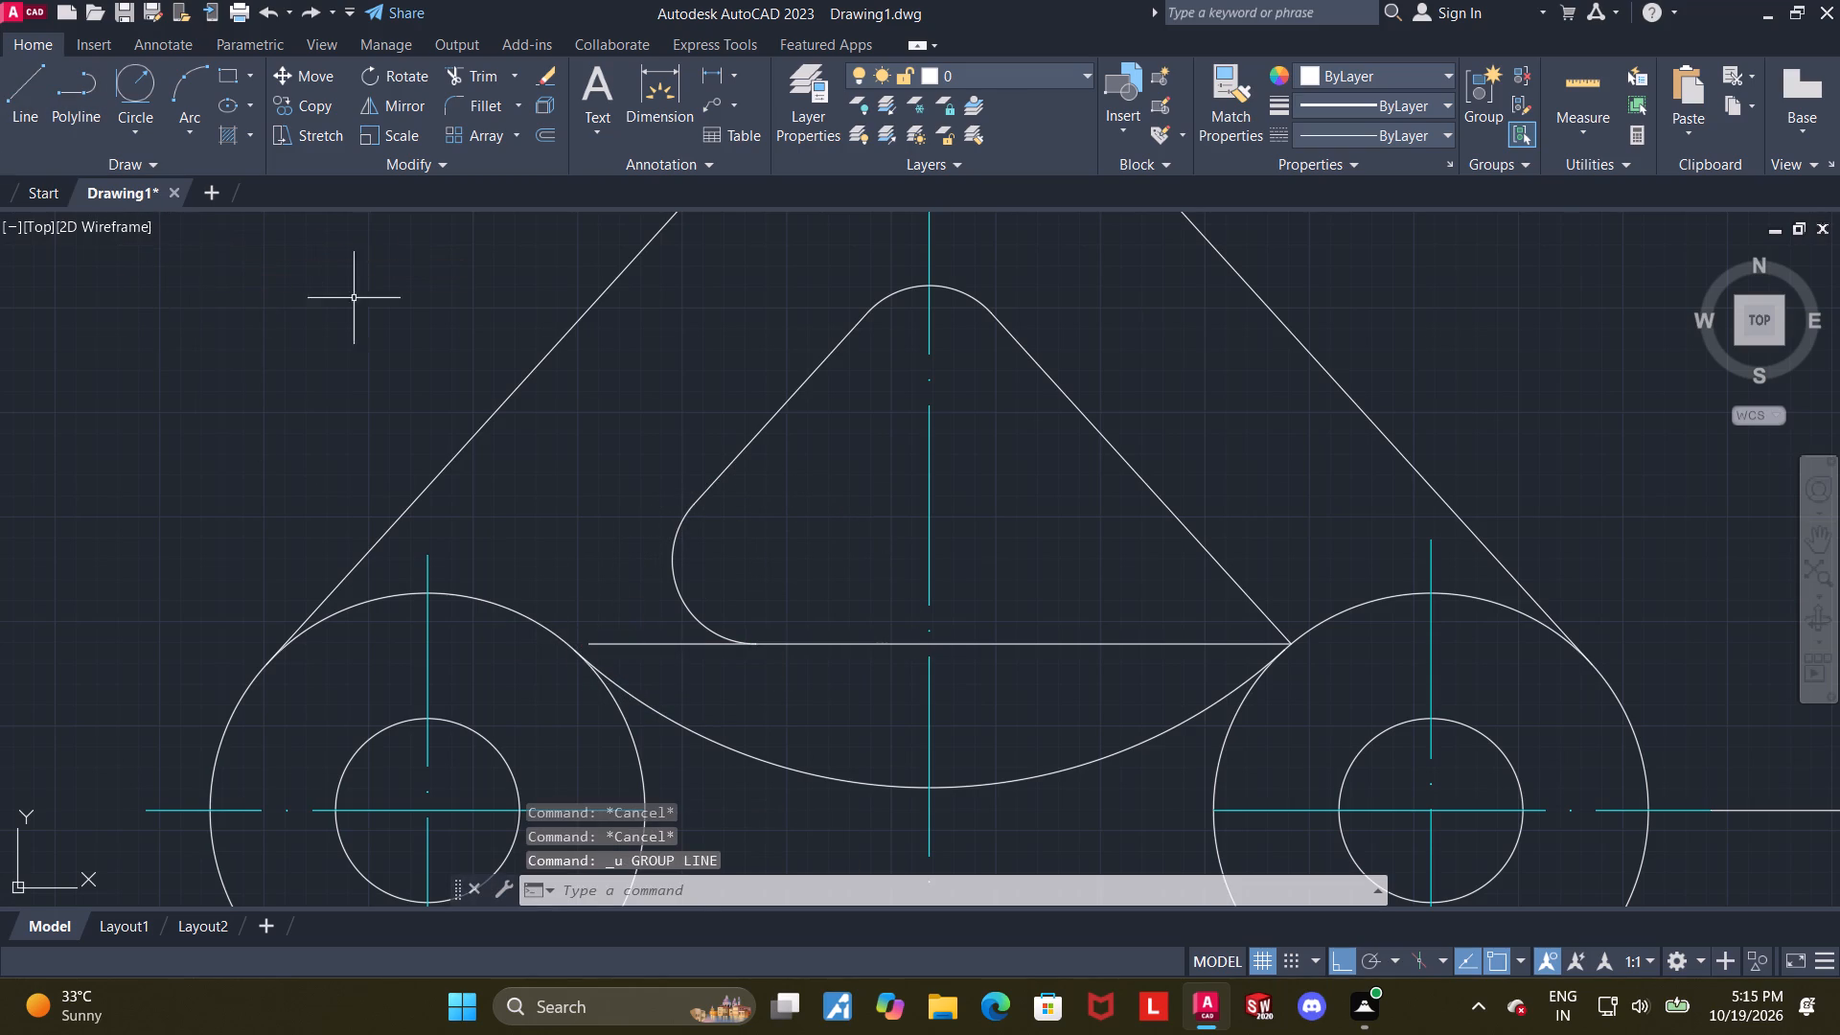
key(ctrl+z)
Add a radius dimension to the concave arc joining the two lower outer circles, placing its text just above the arc.
scroll(698, 498, up, 1)
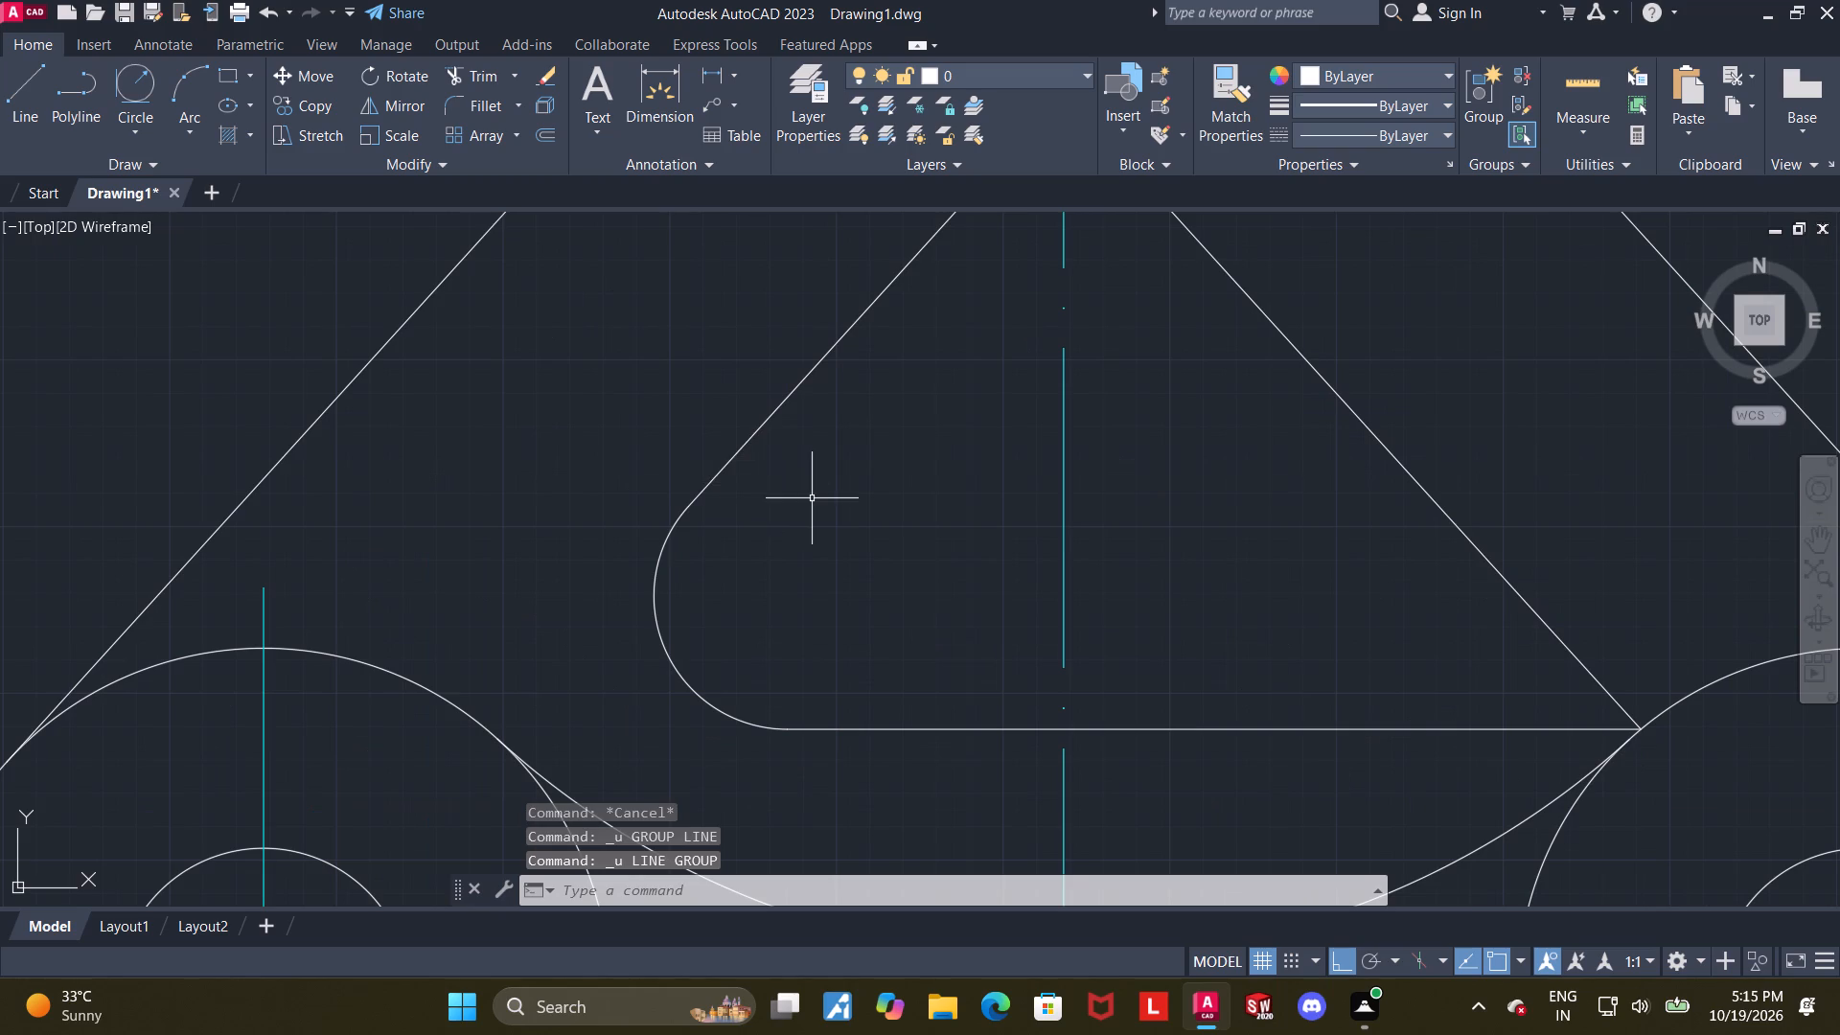
scroll(814, 498, down, 1)
middle_drag(852, 567, 702, 372)
scroll(711, 412, down, 2)
middle_drag(716, 413, 693, 431)
key(Escape)
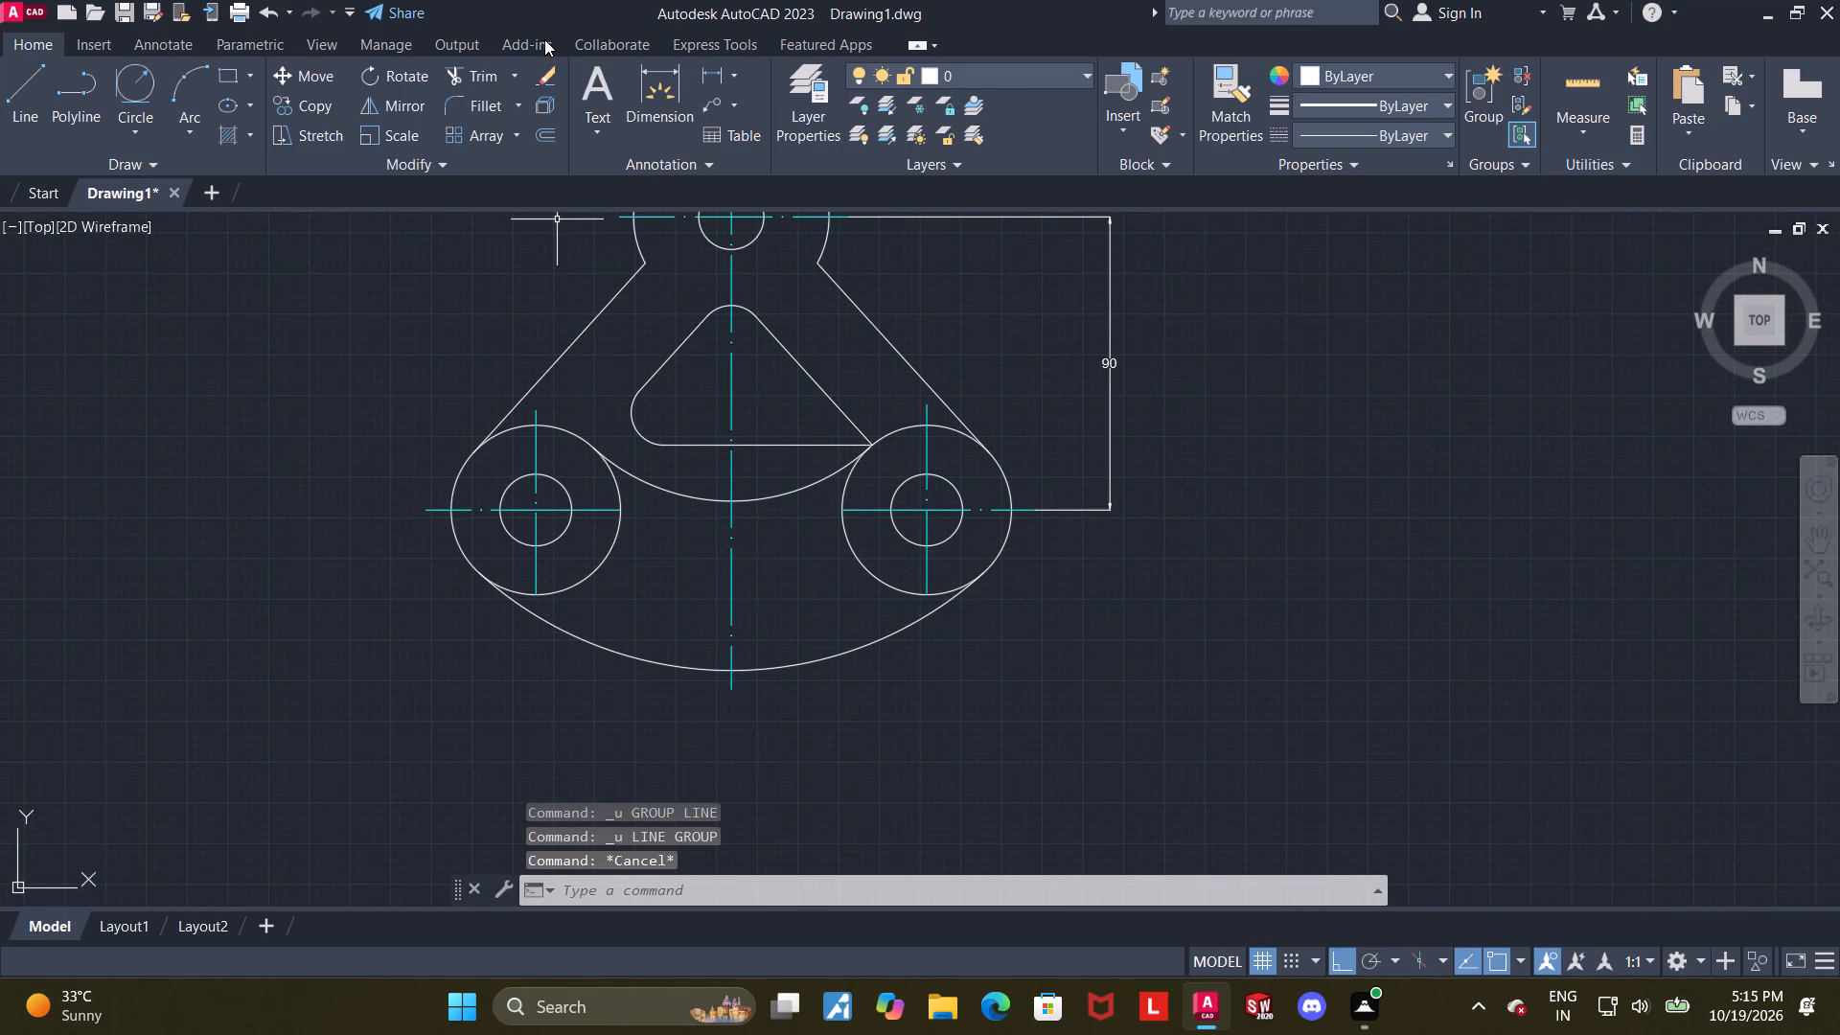
click(638, 77)
scroll(666, 354, up, 2)
scroll(651, 585, down, 2)
middle_drag(731, 673, 717, 604)
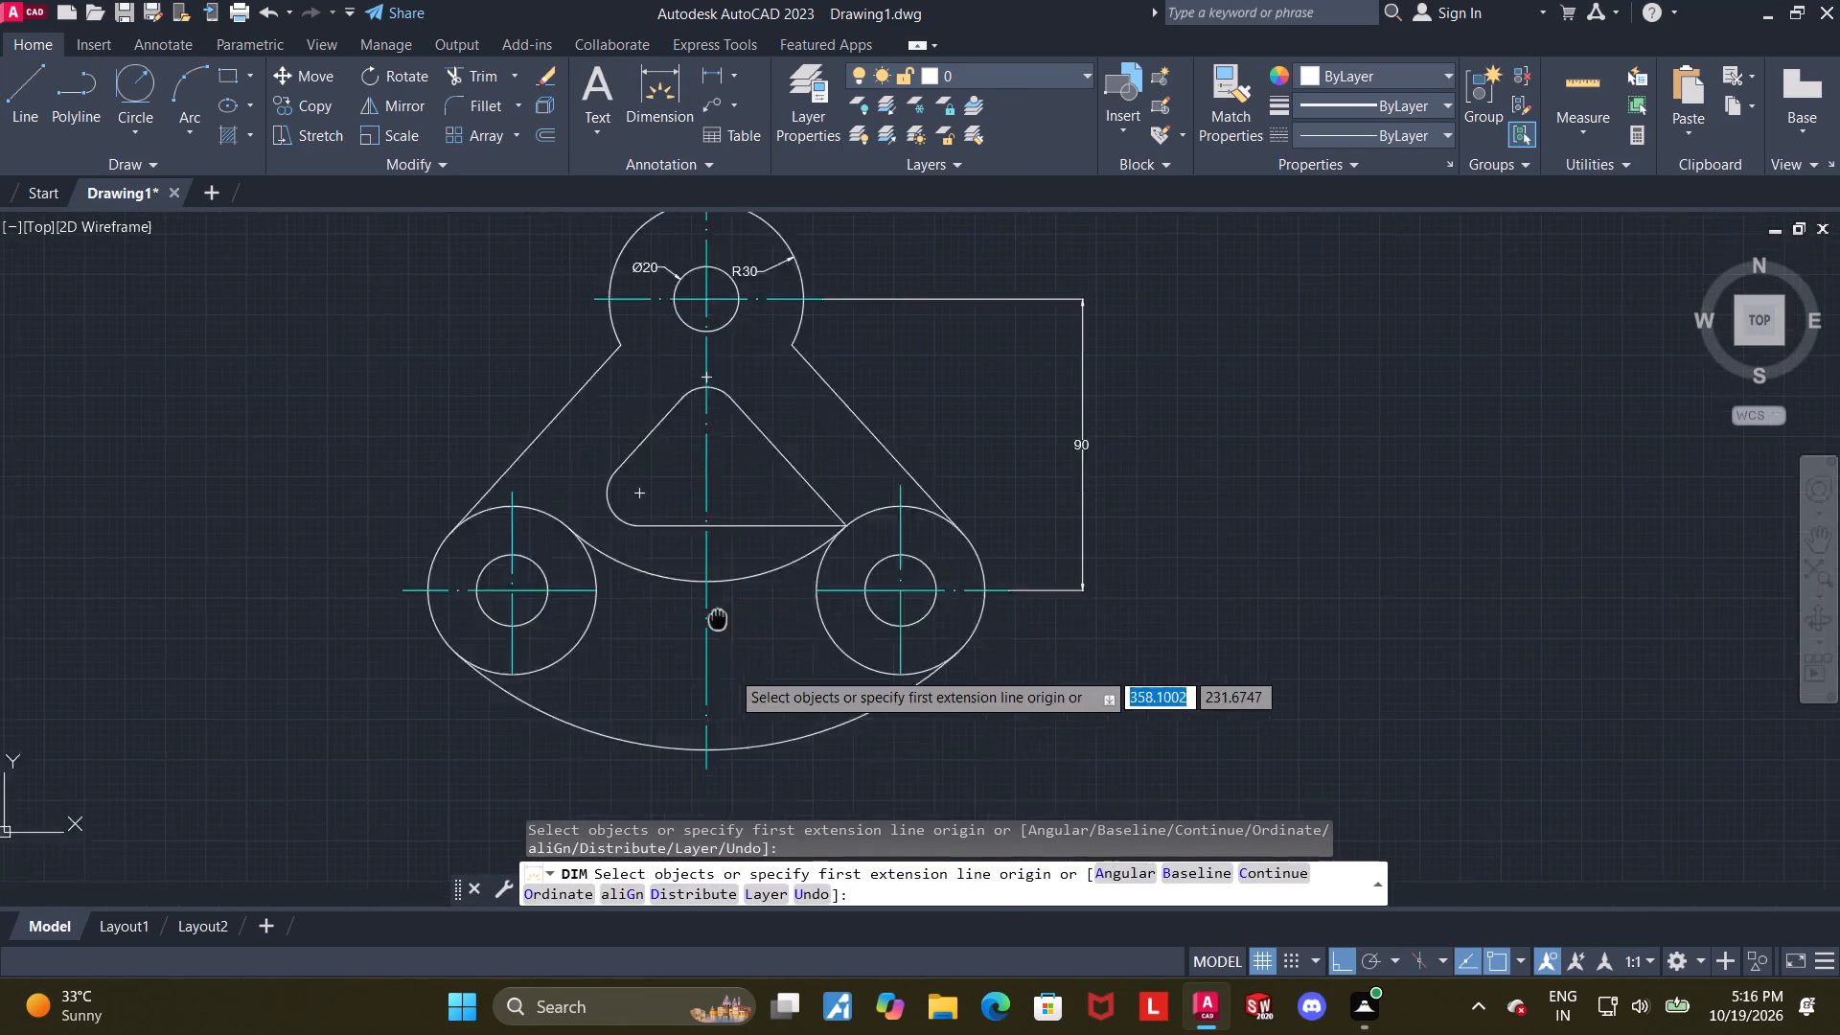
middle_drag(717, 604, 710, 471)
scroll(615, 623, up, 2)
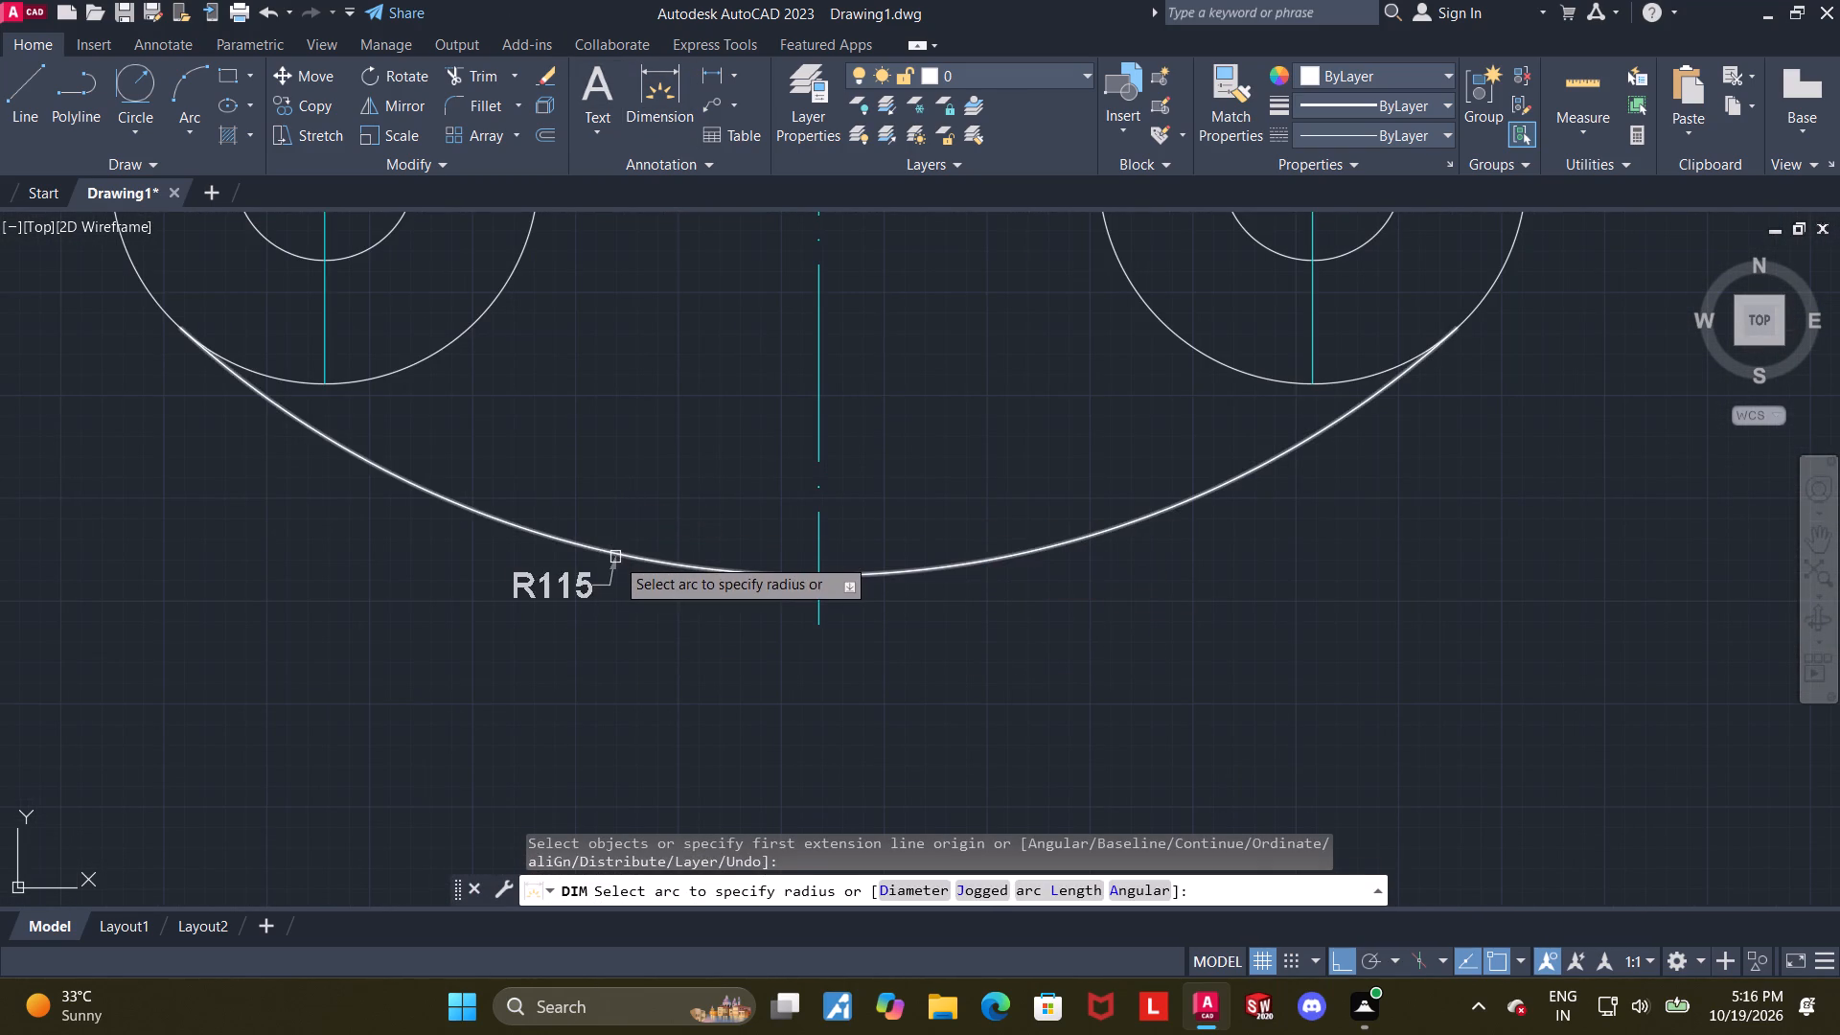
scroll(639, 469, down, 3)
scroll(664, 340, up, 2)
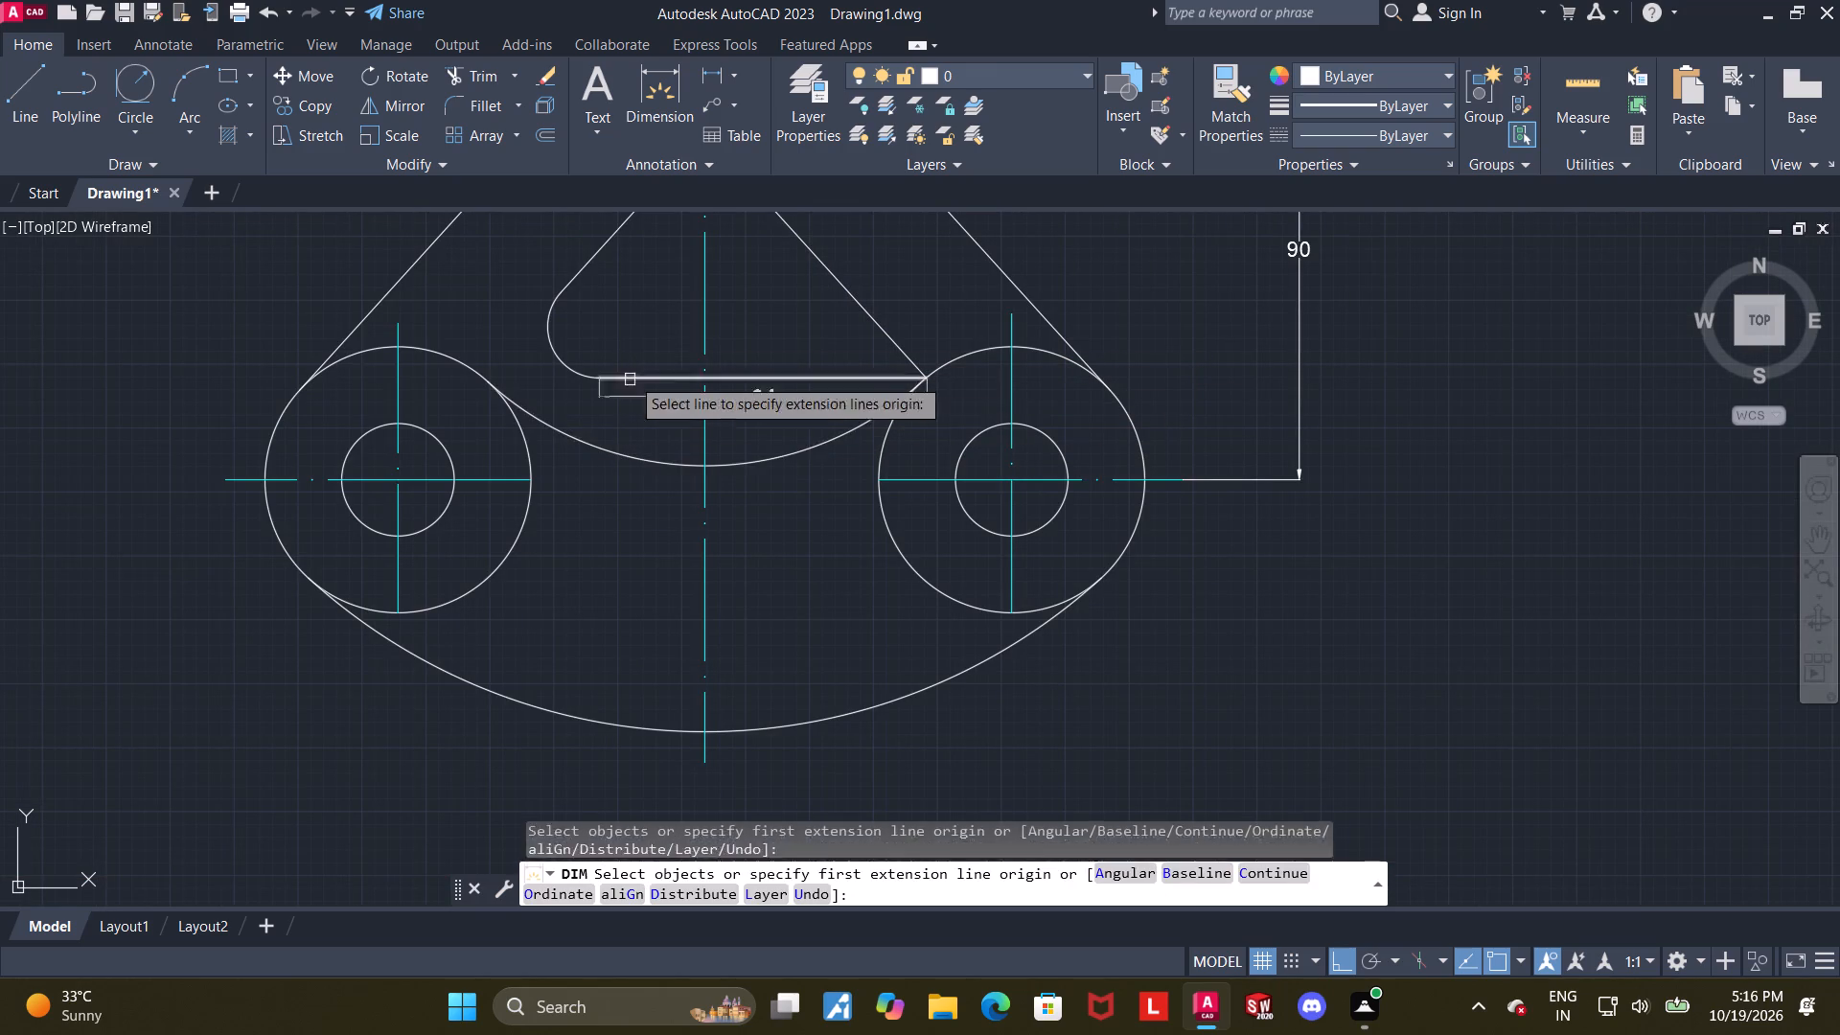
scroll(656, 333, down, 1)
middle_drag(655, 402, 644, 461)
scroll(646, 352, up, 1)
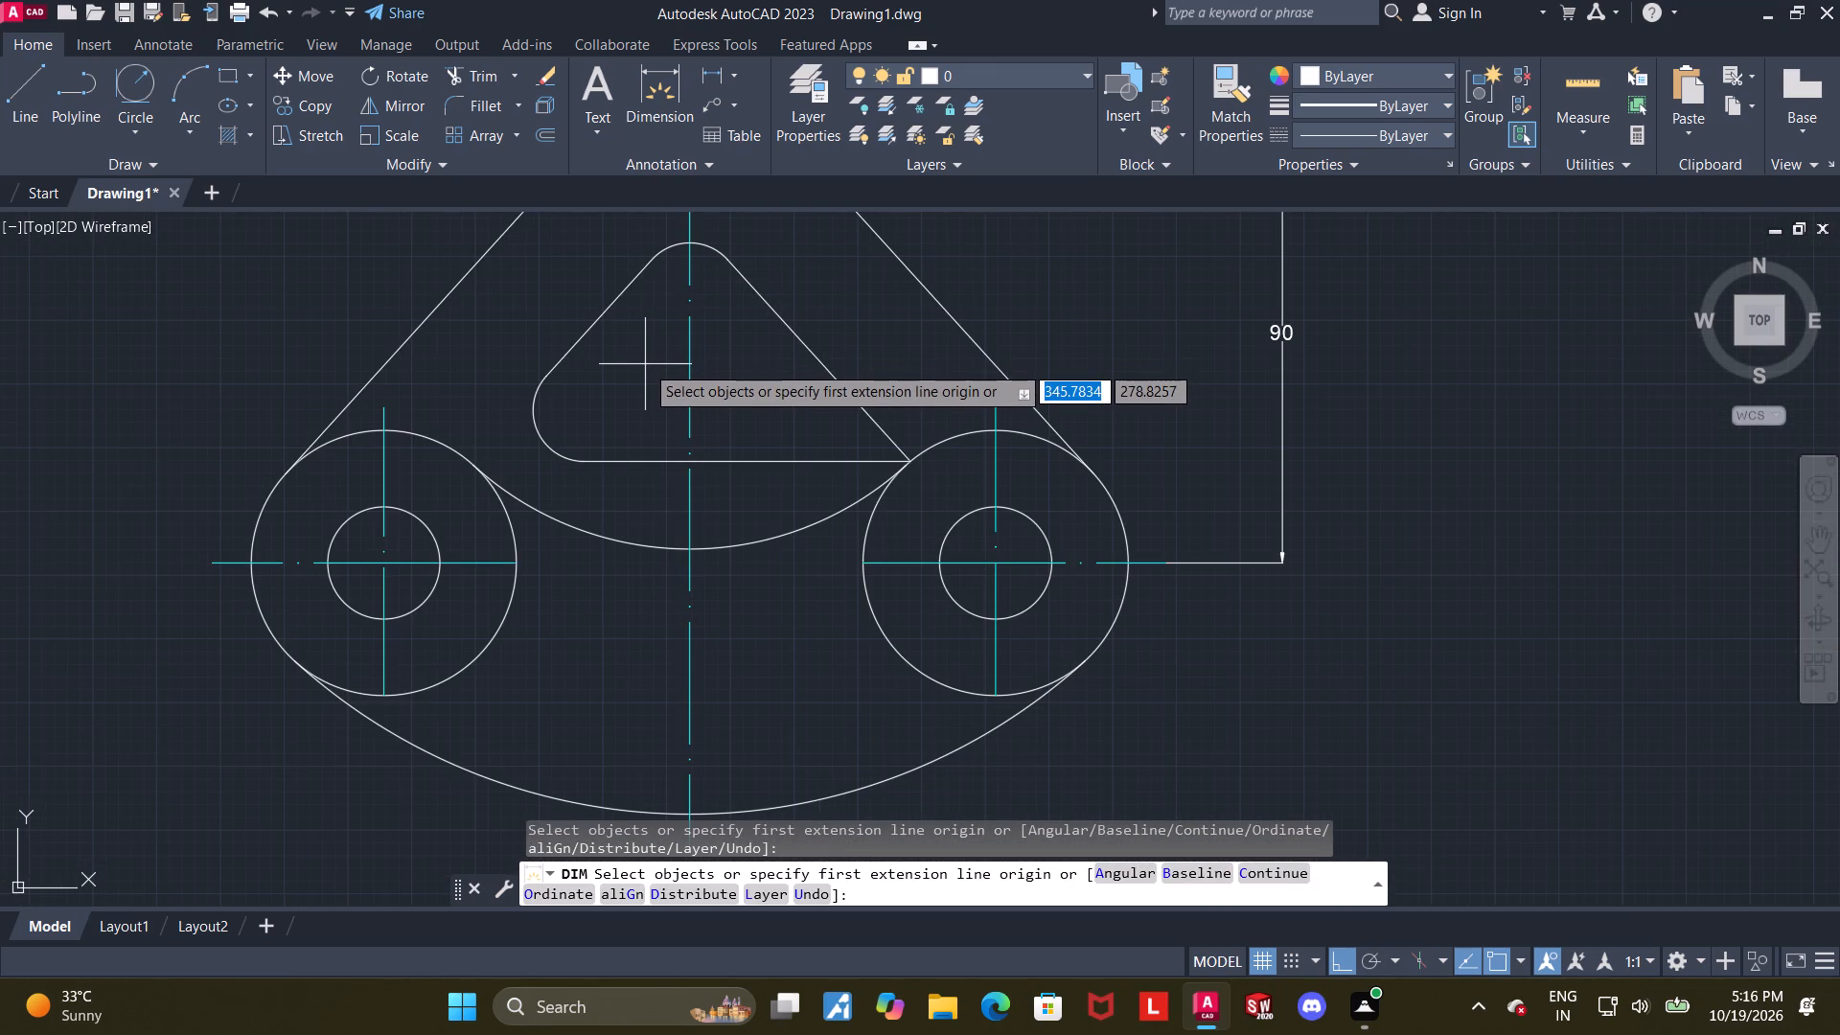
middle_drag(628, 404, 616, 459)
scroll(611, 455, up, 1)
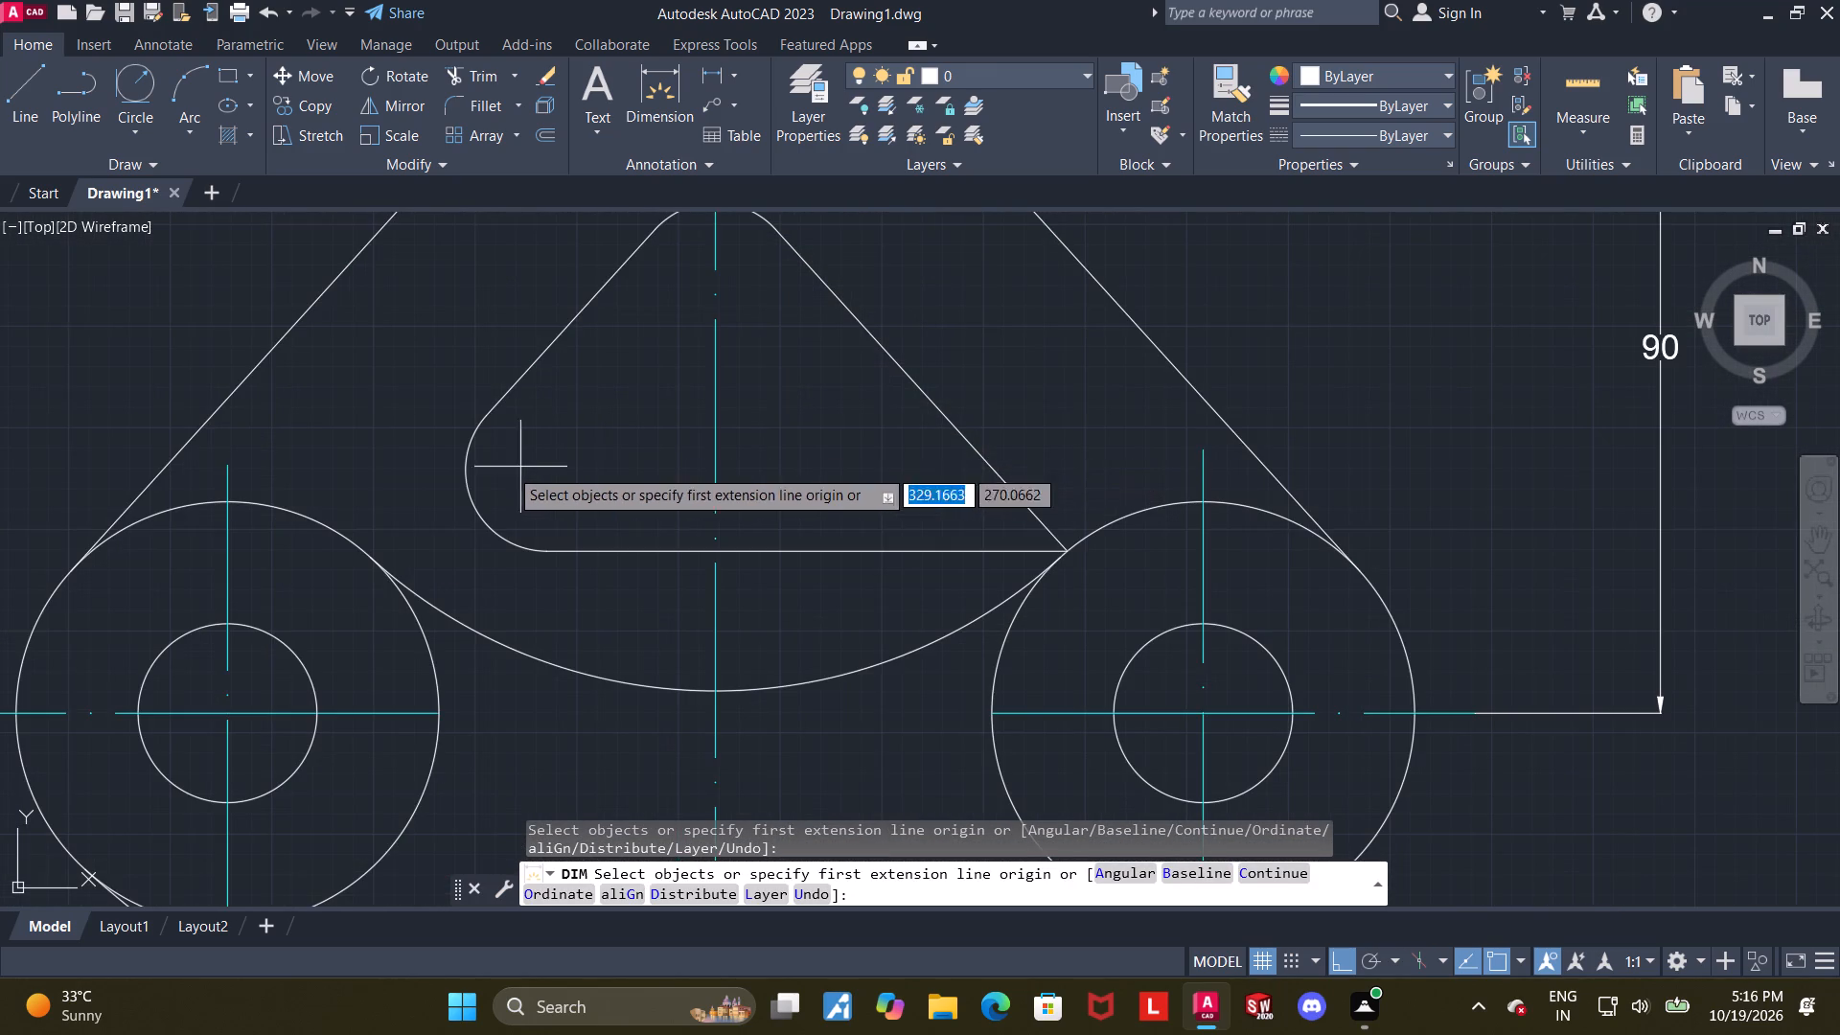
click(579, 676)
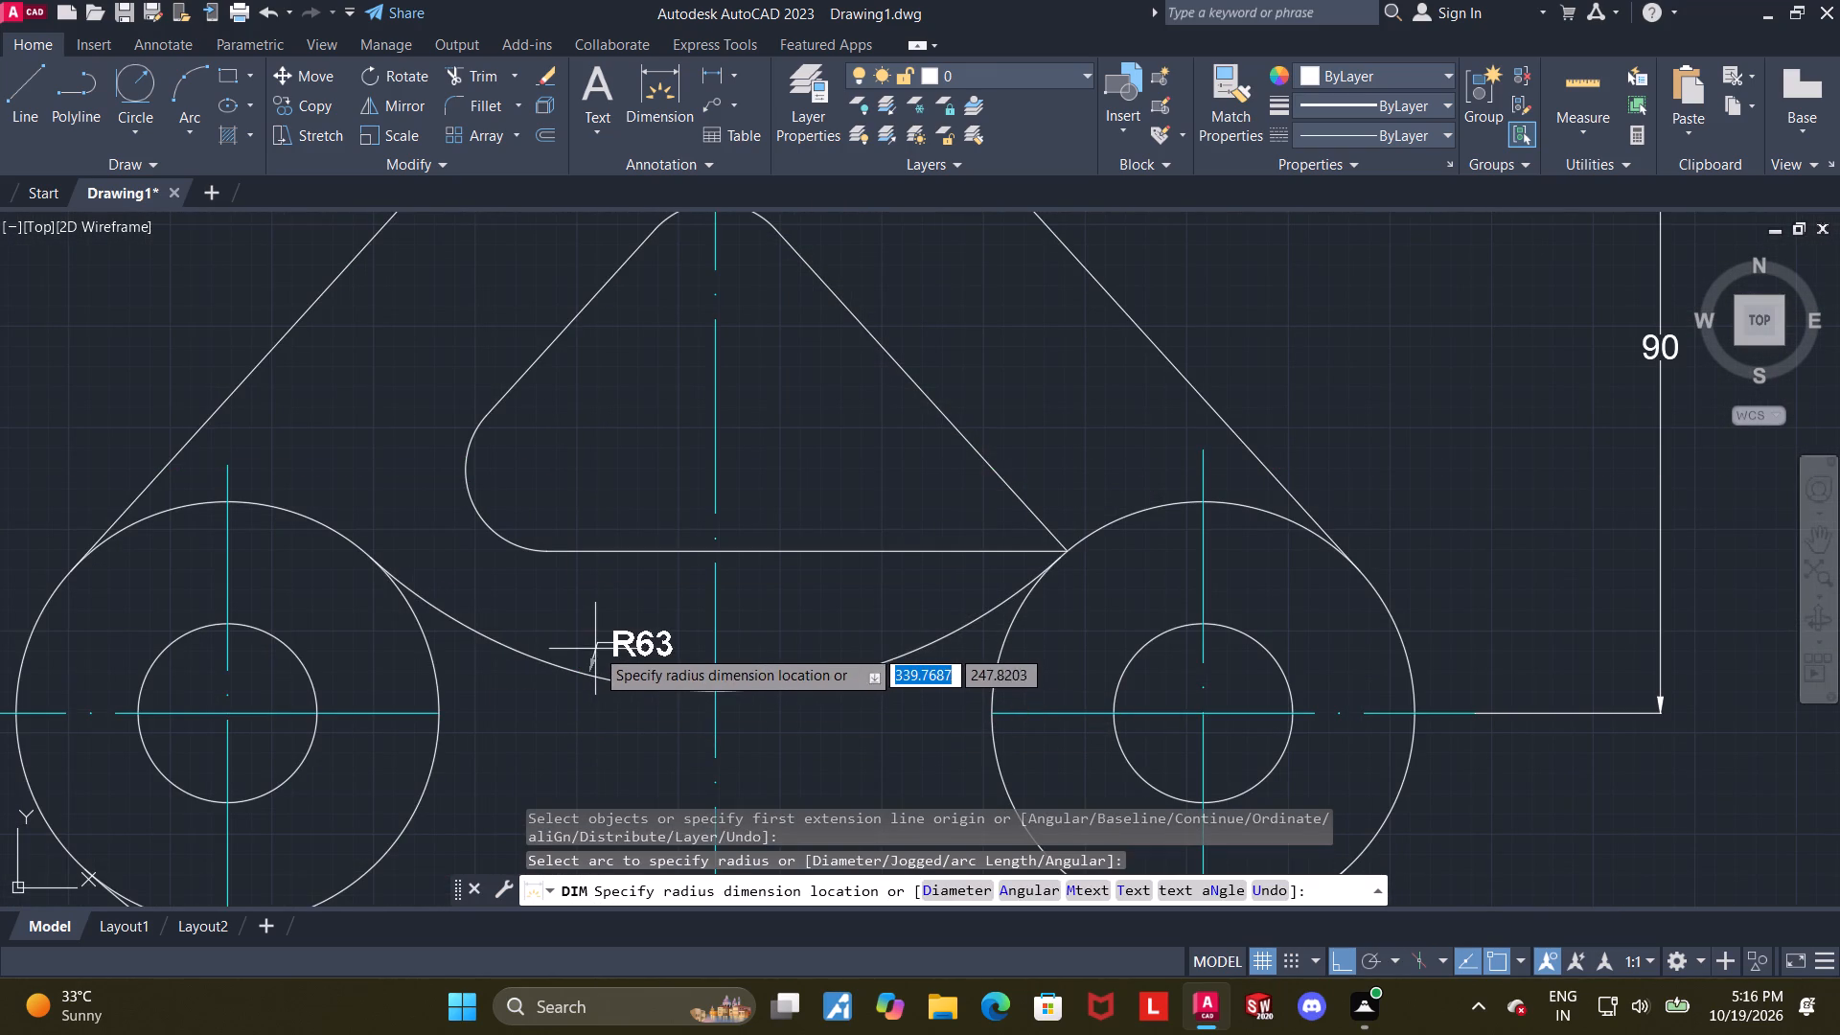
click(595, 638)
key(Escape)
Add a diameter dimension to the left lower inner circle, placing its text outside the outer circle at the lower left.
middle_drag(589, 566, 580, 585)
scroll(579, 586, down, 1)
middle_drag(578, 585, 616, 409)
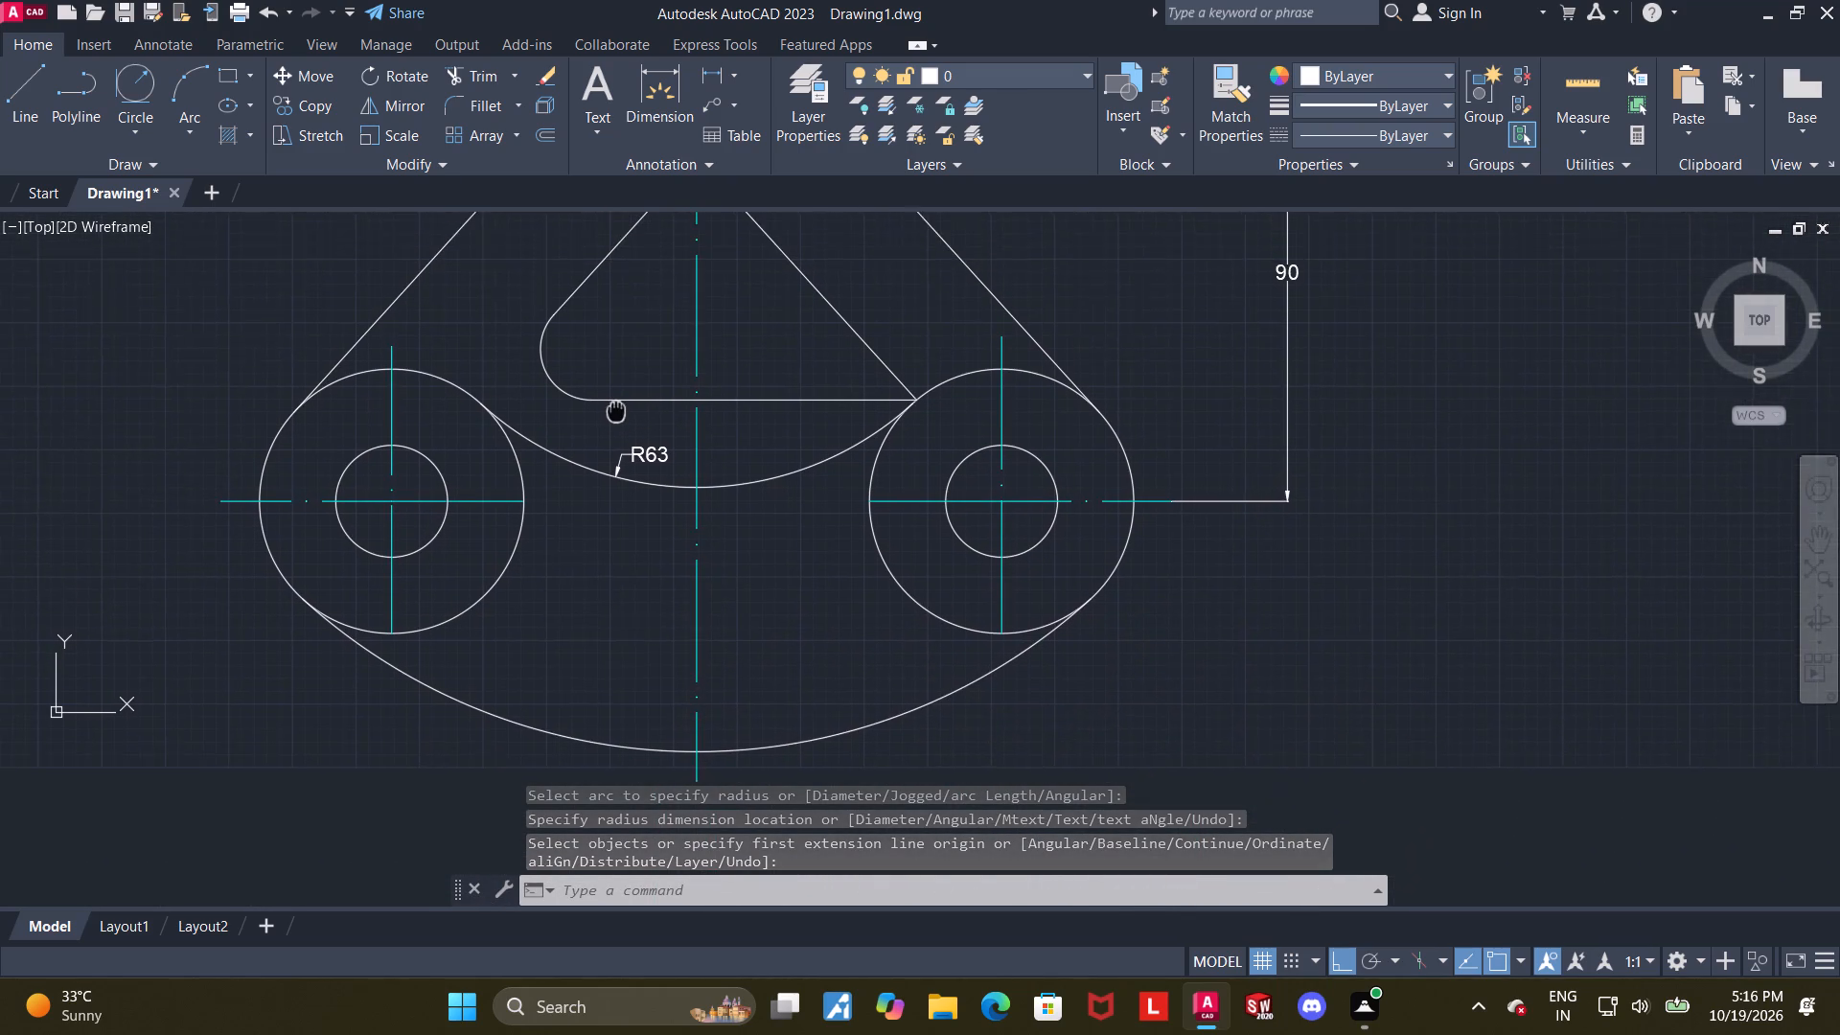
middle_drag(616, 409, 630, 490)
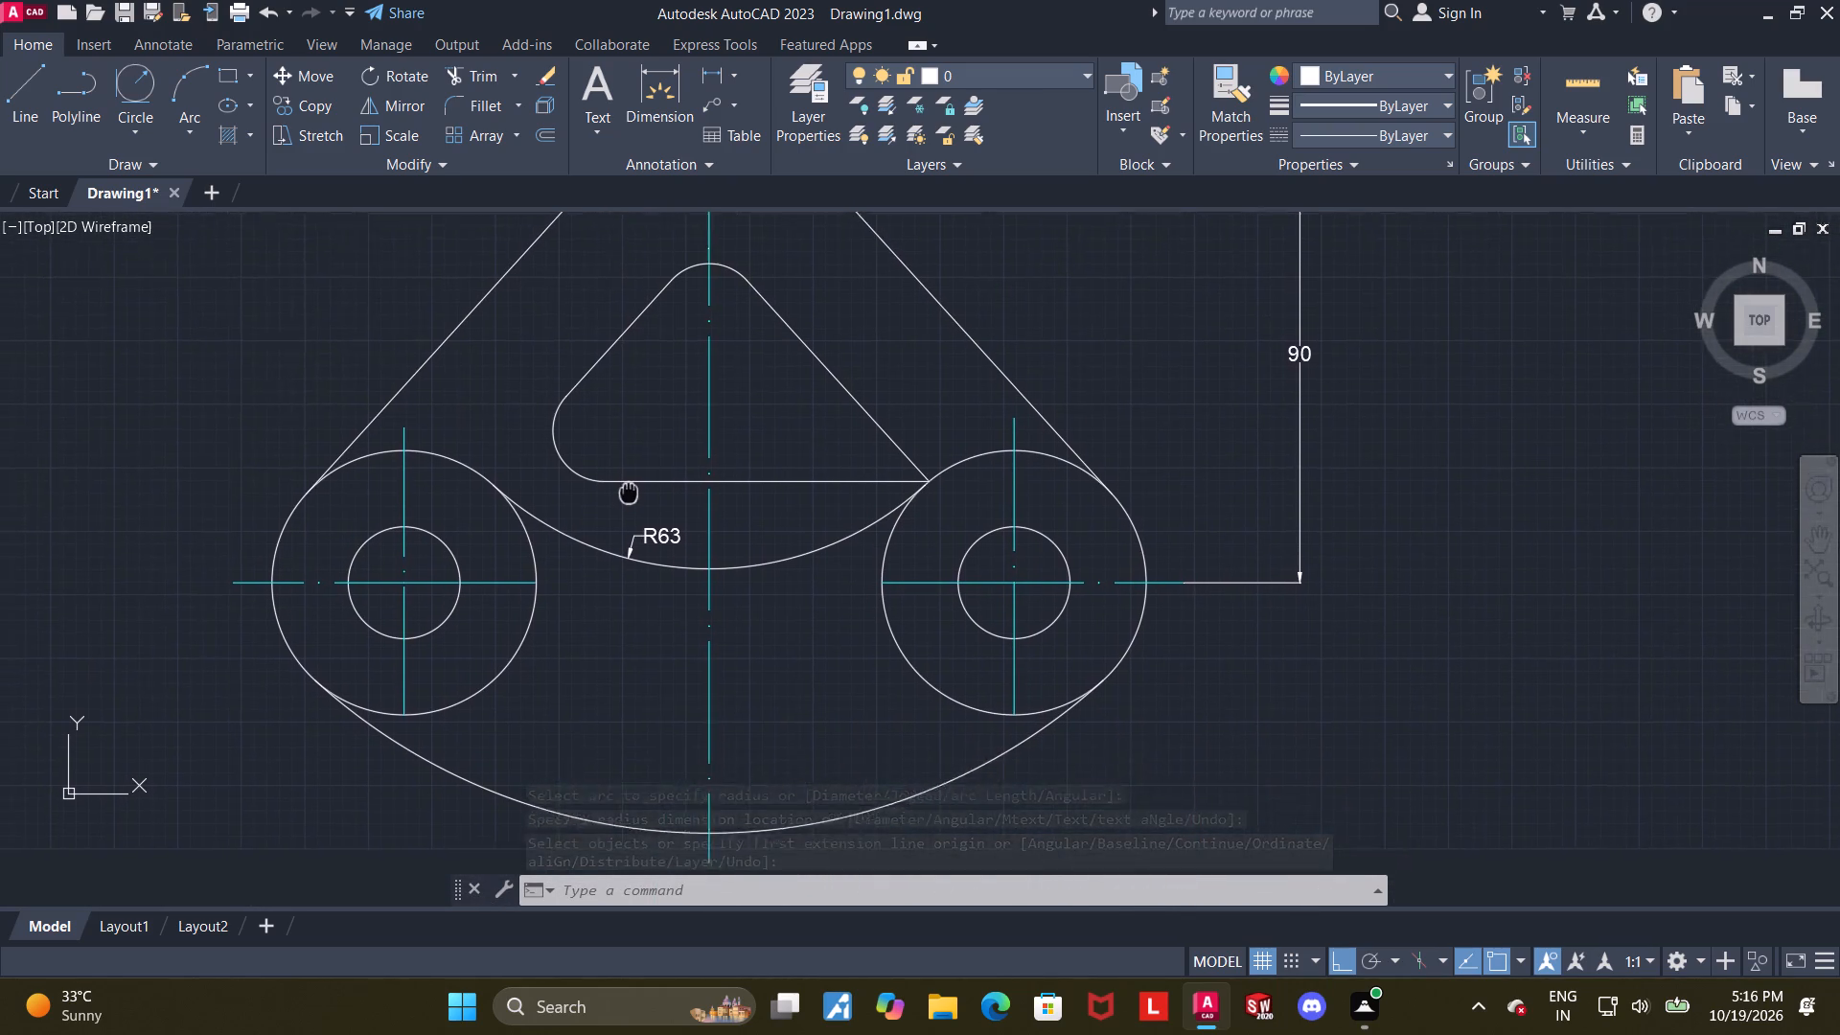
middle_drag(630, 490, 655, 452)
middle_drag(552, 511, 630, 428)
scroll(620, 396, up, 1)
click(664, 99)
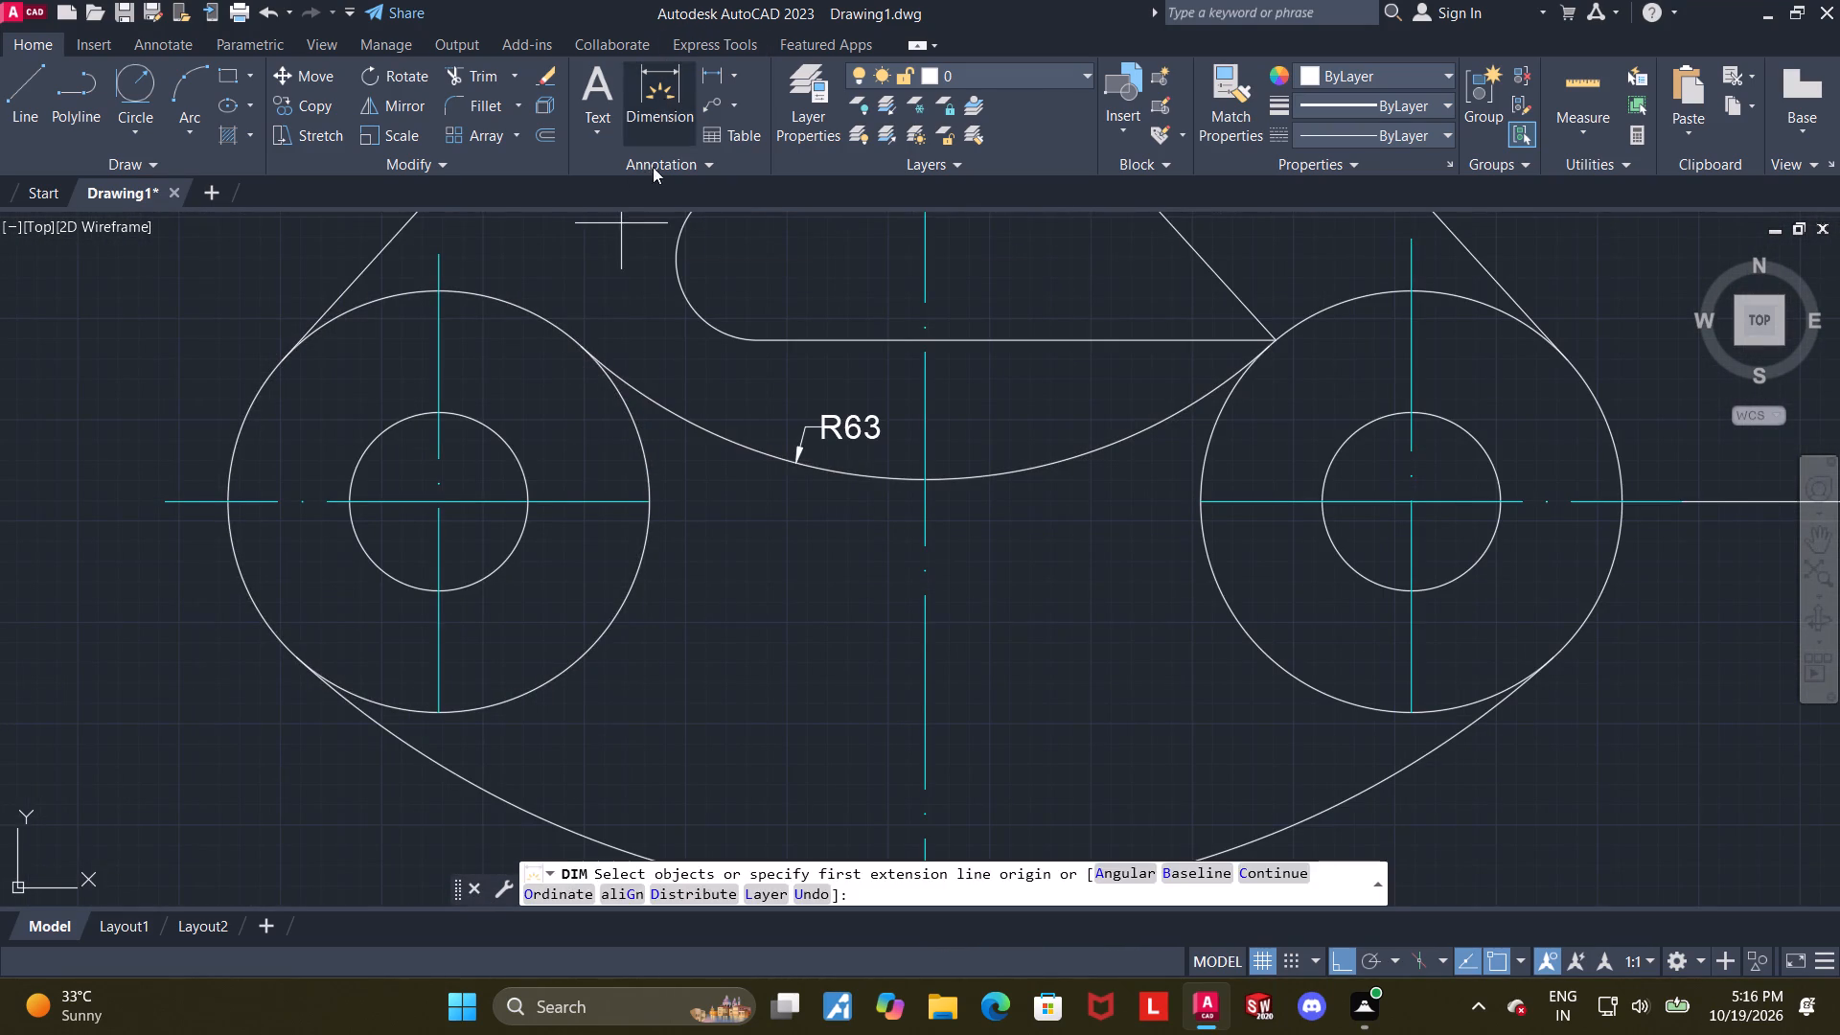
middle_drag(471, 357, 533, 287)
scroll(334, 492, up, 1)
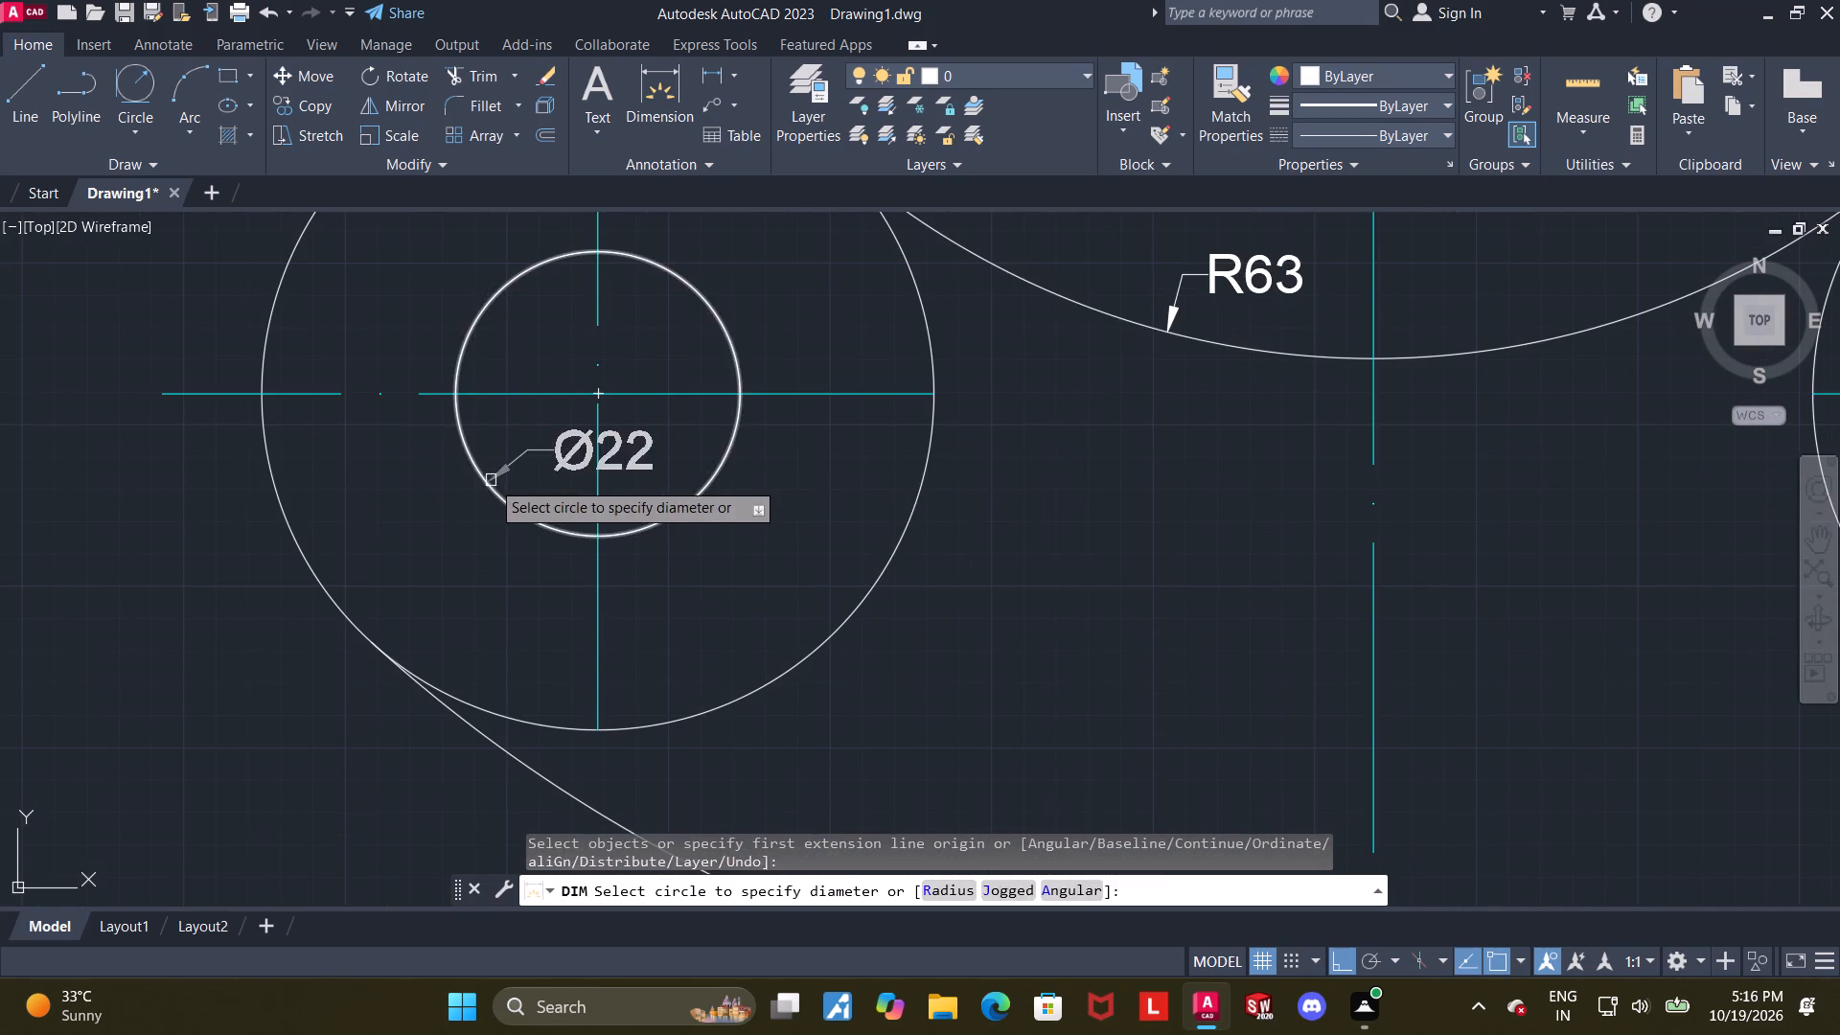
click(491, 480)
click(248, 640)
key(Escape)
Add a diameter dimension to the right lower outer circle, placing its text outside the circle at the lower right.
scroll(698, 543, down, 1)
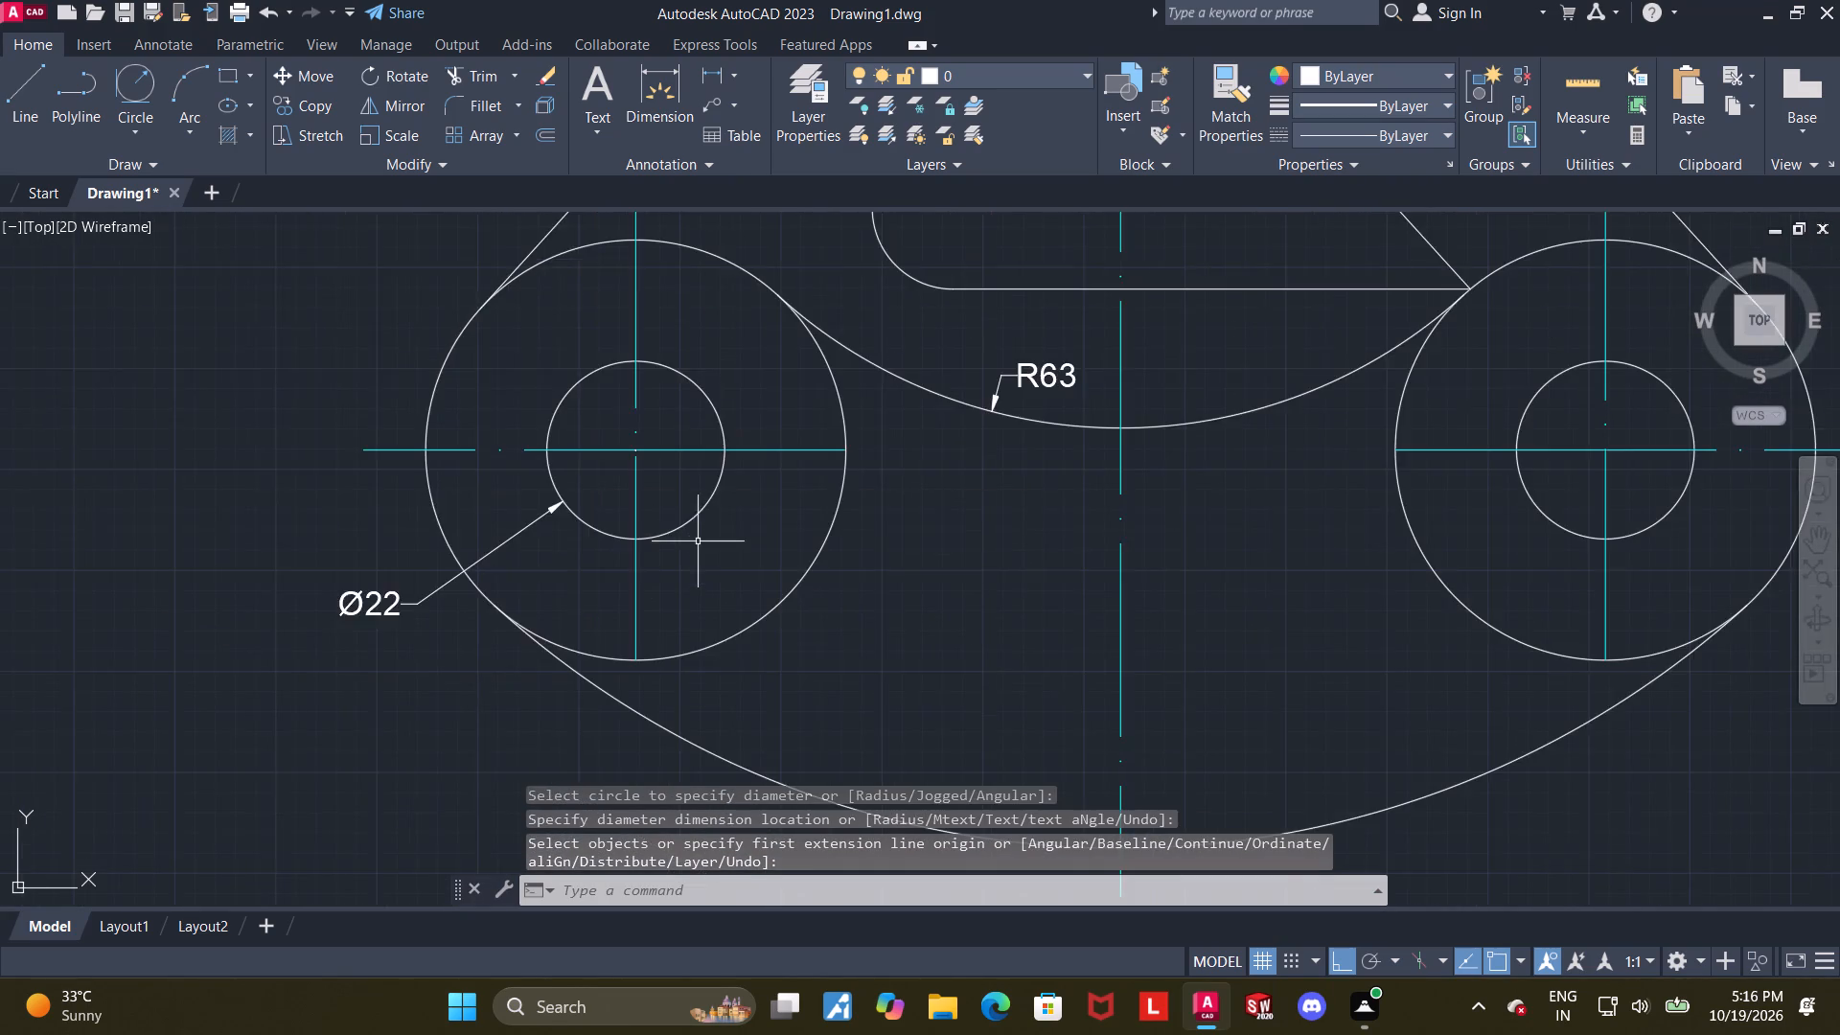
middle_drag(698, 541, 478, 623)
click(657, 95)
scroll(808, 340, down, 1)
middle_drag(1162, 537, 1038, 494)
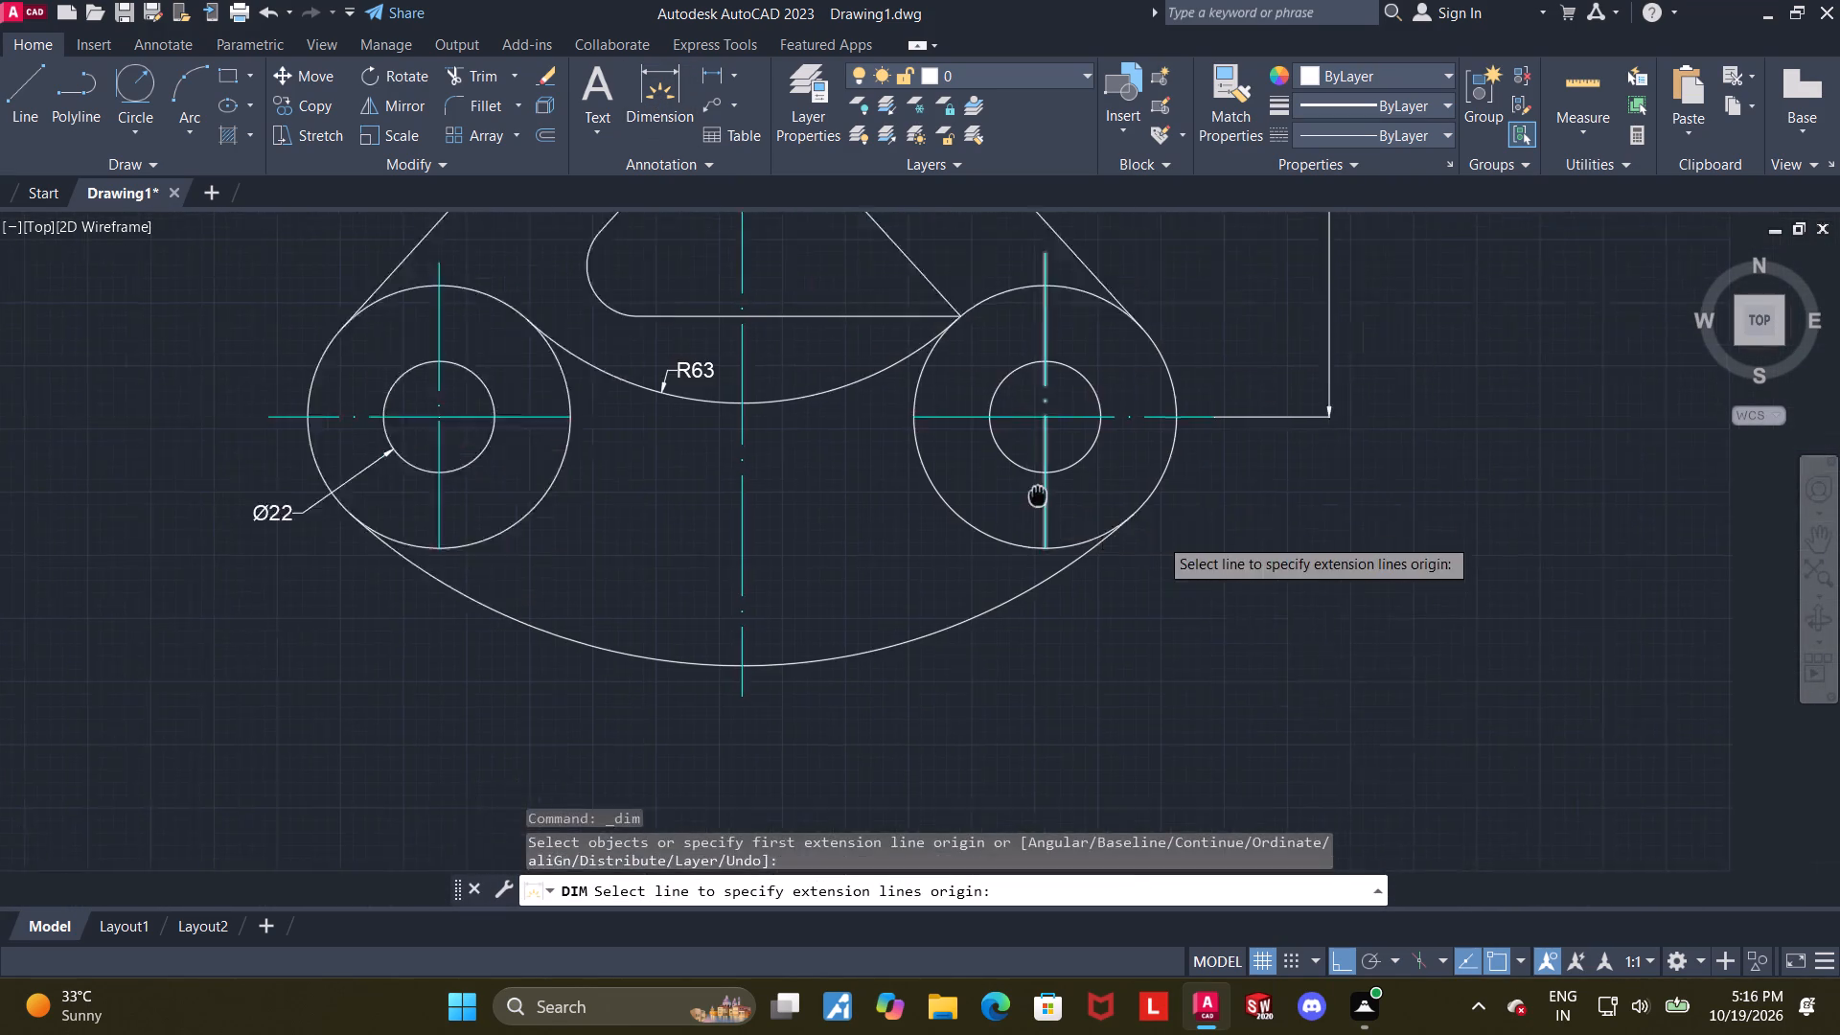
middle_drag(1038, 494, 907, 467)
scroll(868, 465, up, 1)
click(1099, 475)
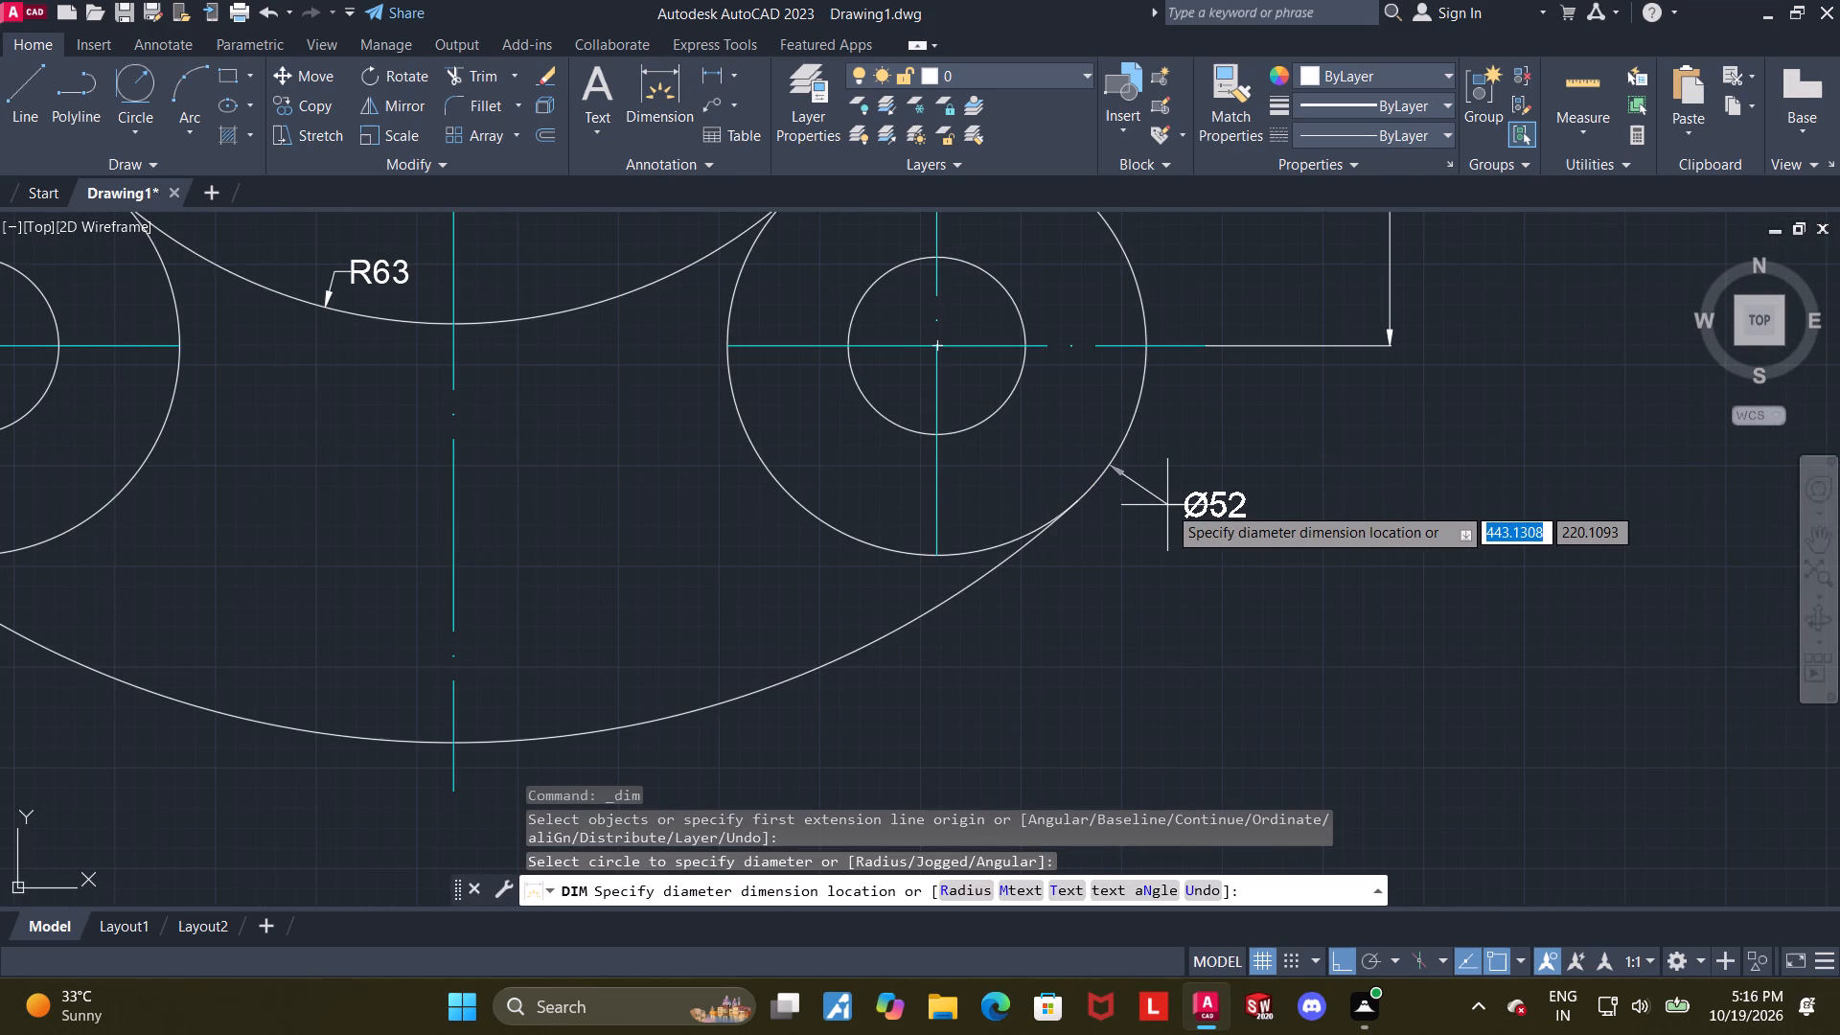
click(1167, 505)
key(Escape)
Add a radius dimension to the large bottom arc, placing its text inside the part just right of the vertical centerline.
middle_drag(932, 531, 999, 632)
scroll(821, 544, down, 2)
middle_drag(762, 503, 766, 383)
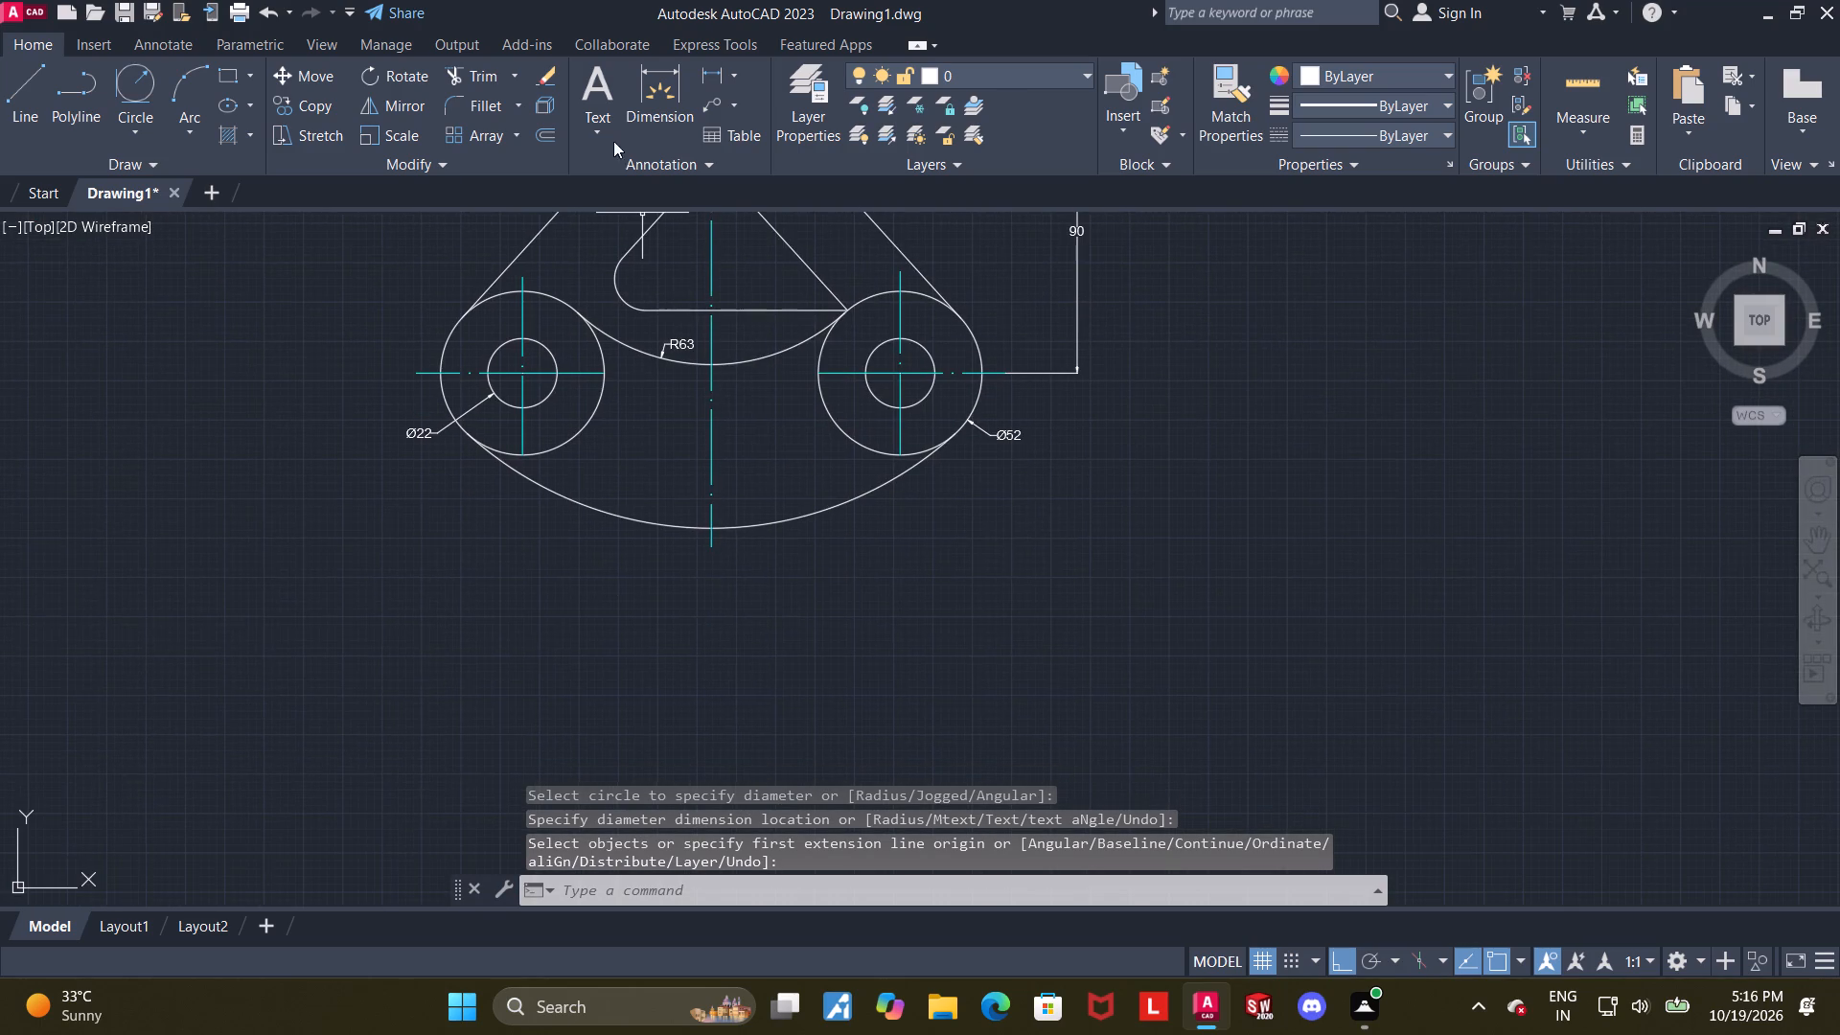
click(681, 78)
scroll(839, 474, up, 2)
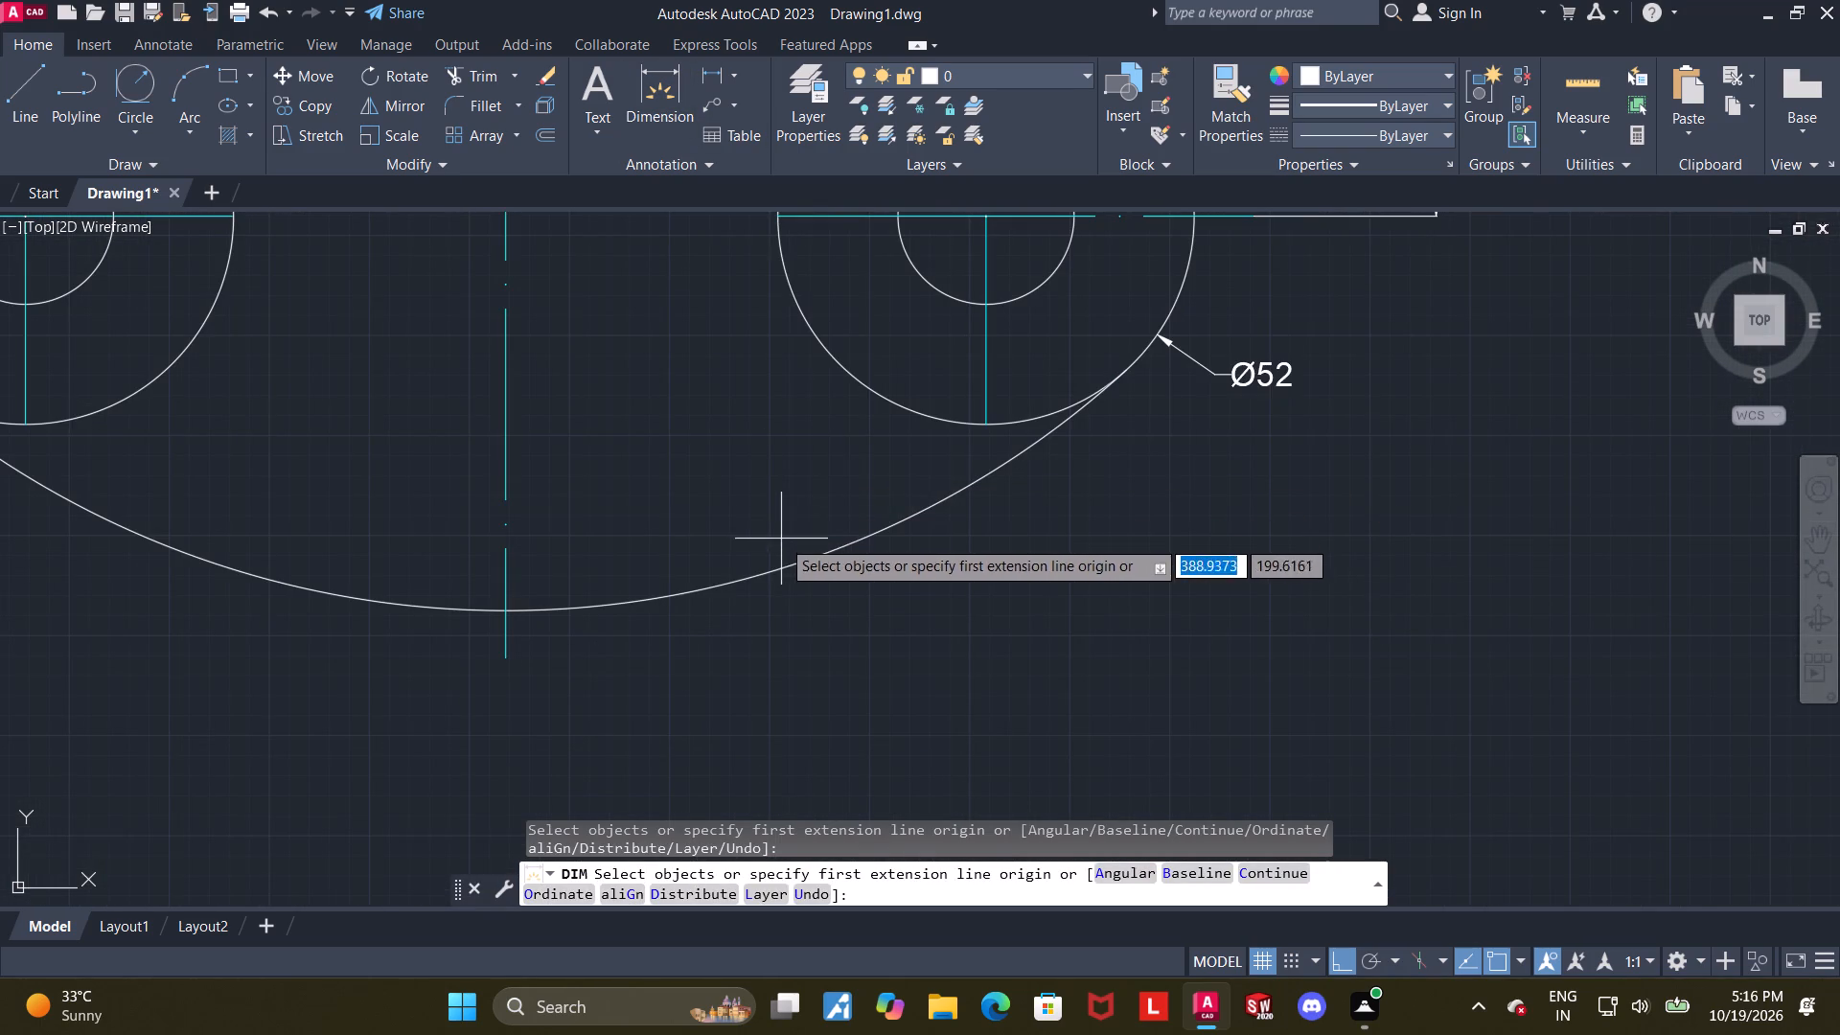
click(793, 561)
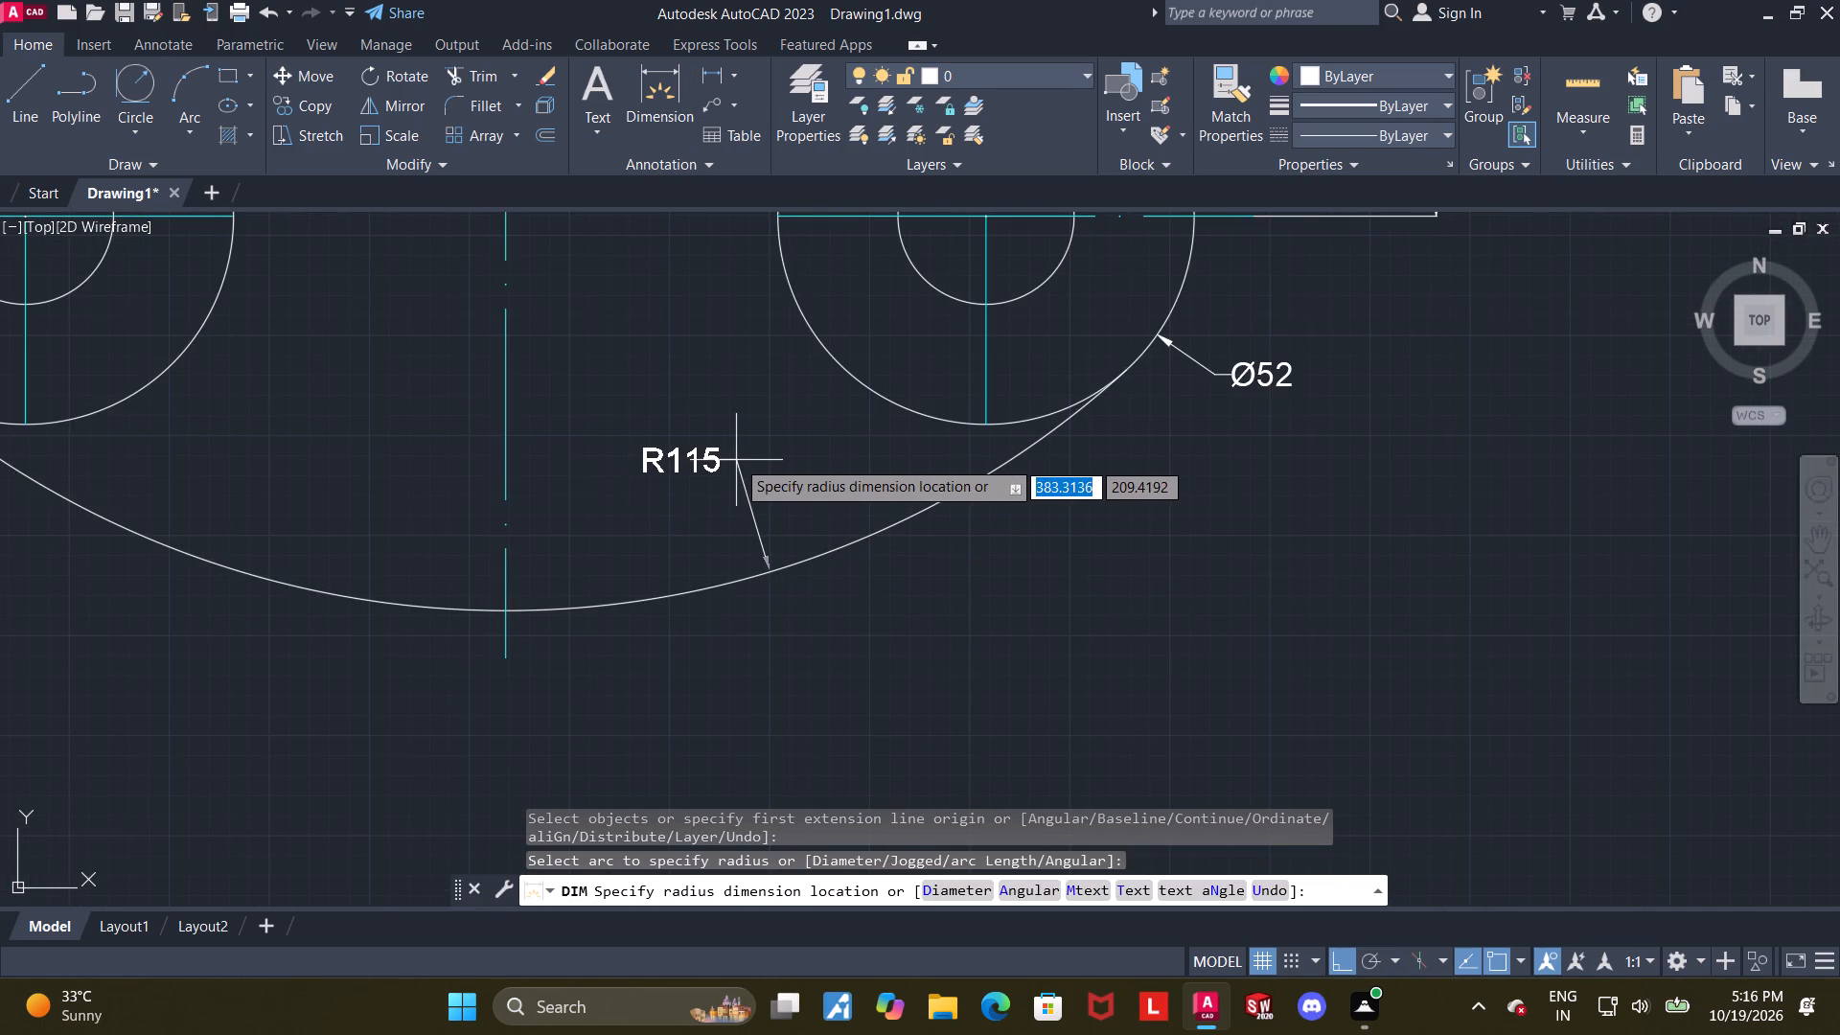
click(736, 456)
key(Escape)
Draw a 24-long line straight down from the left lower outer circle's inner side point, continued horizontally across the vertical centerline.
middle_drag(484, 357, 519, 394)
scroll(515, 386, down, 1)
middle_drag(485, 376, 517, 451)
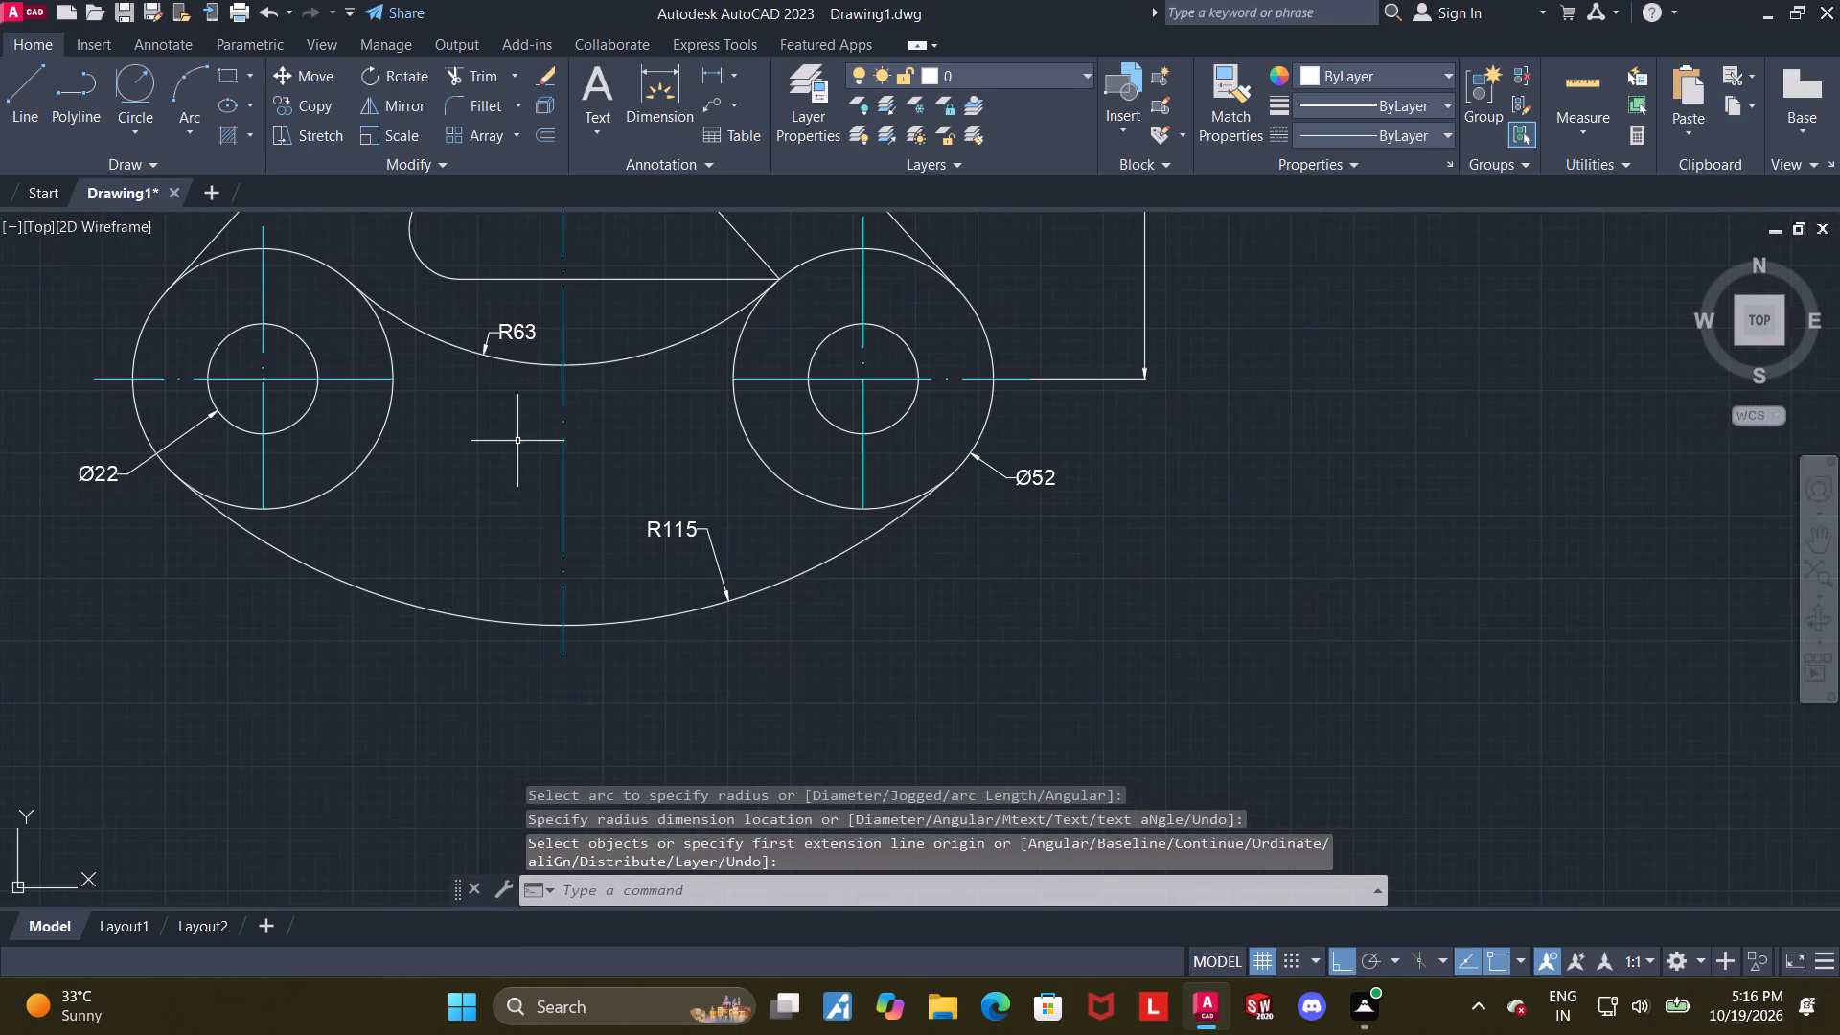
scroll(506, 442, down, 1)
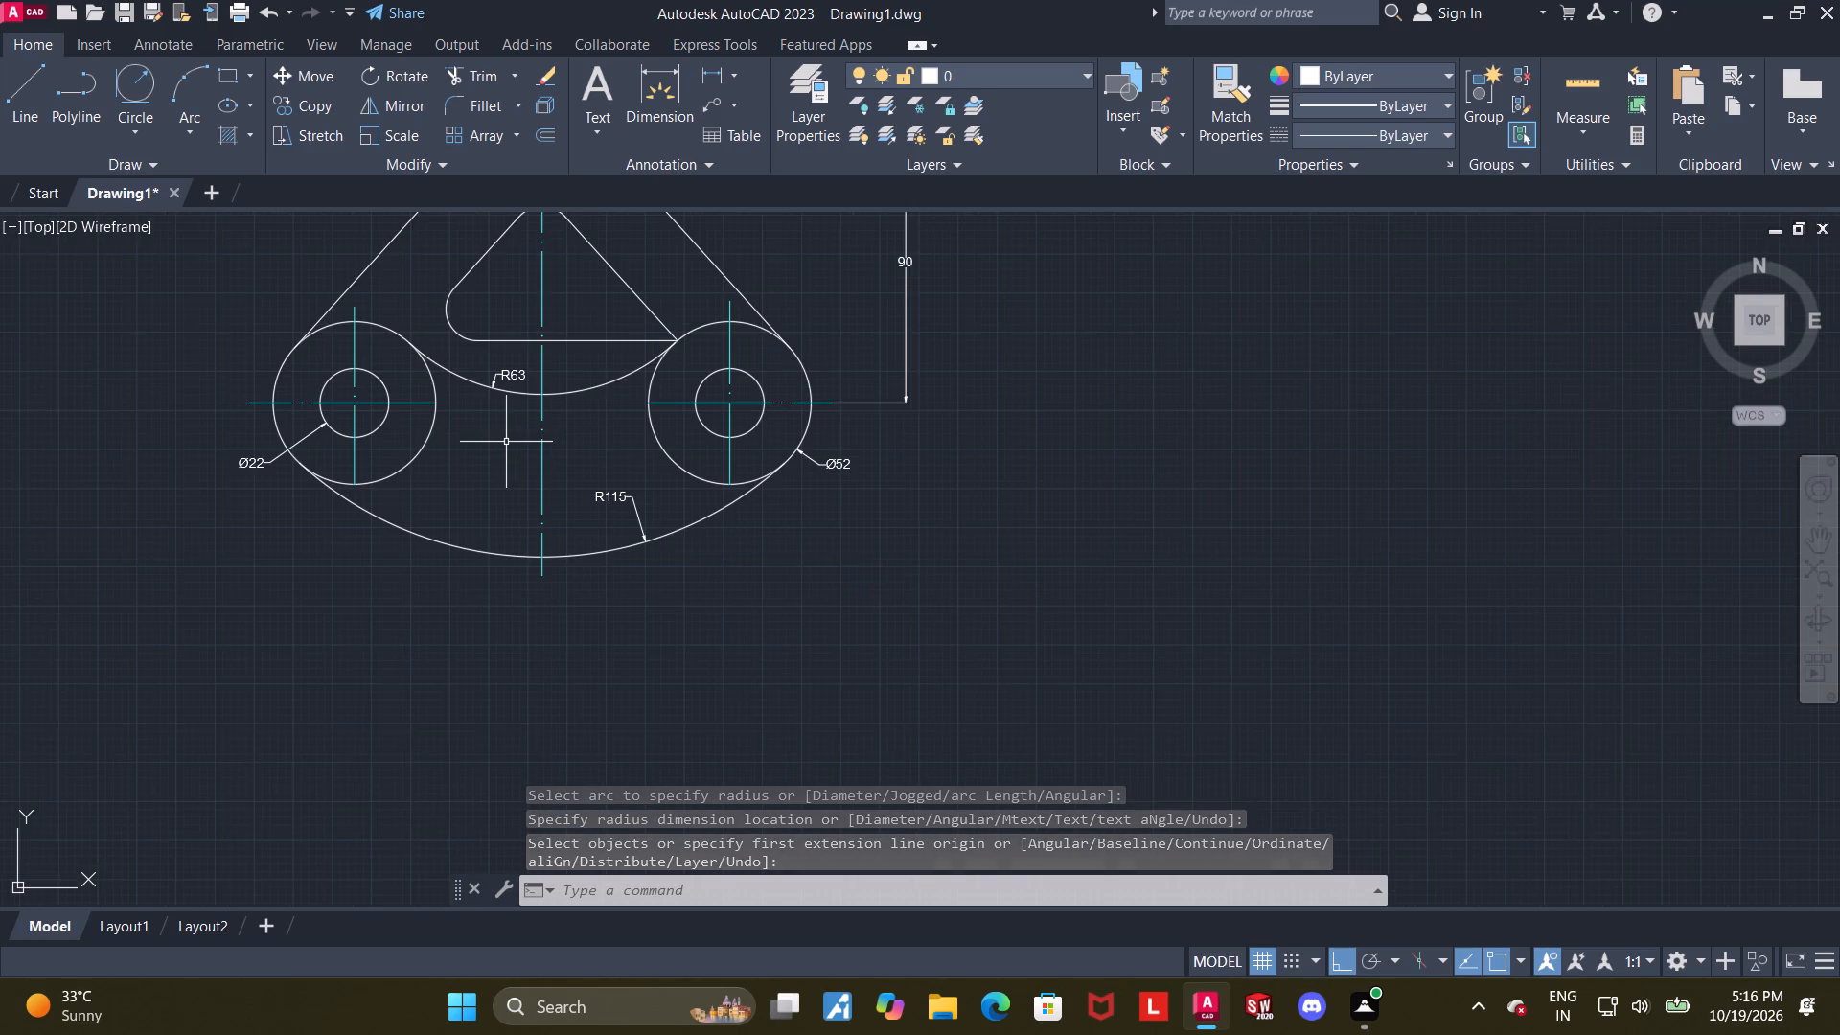
middle_drag(508, 443, 508, 460)
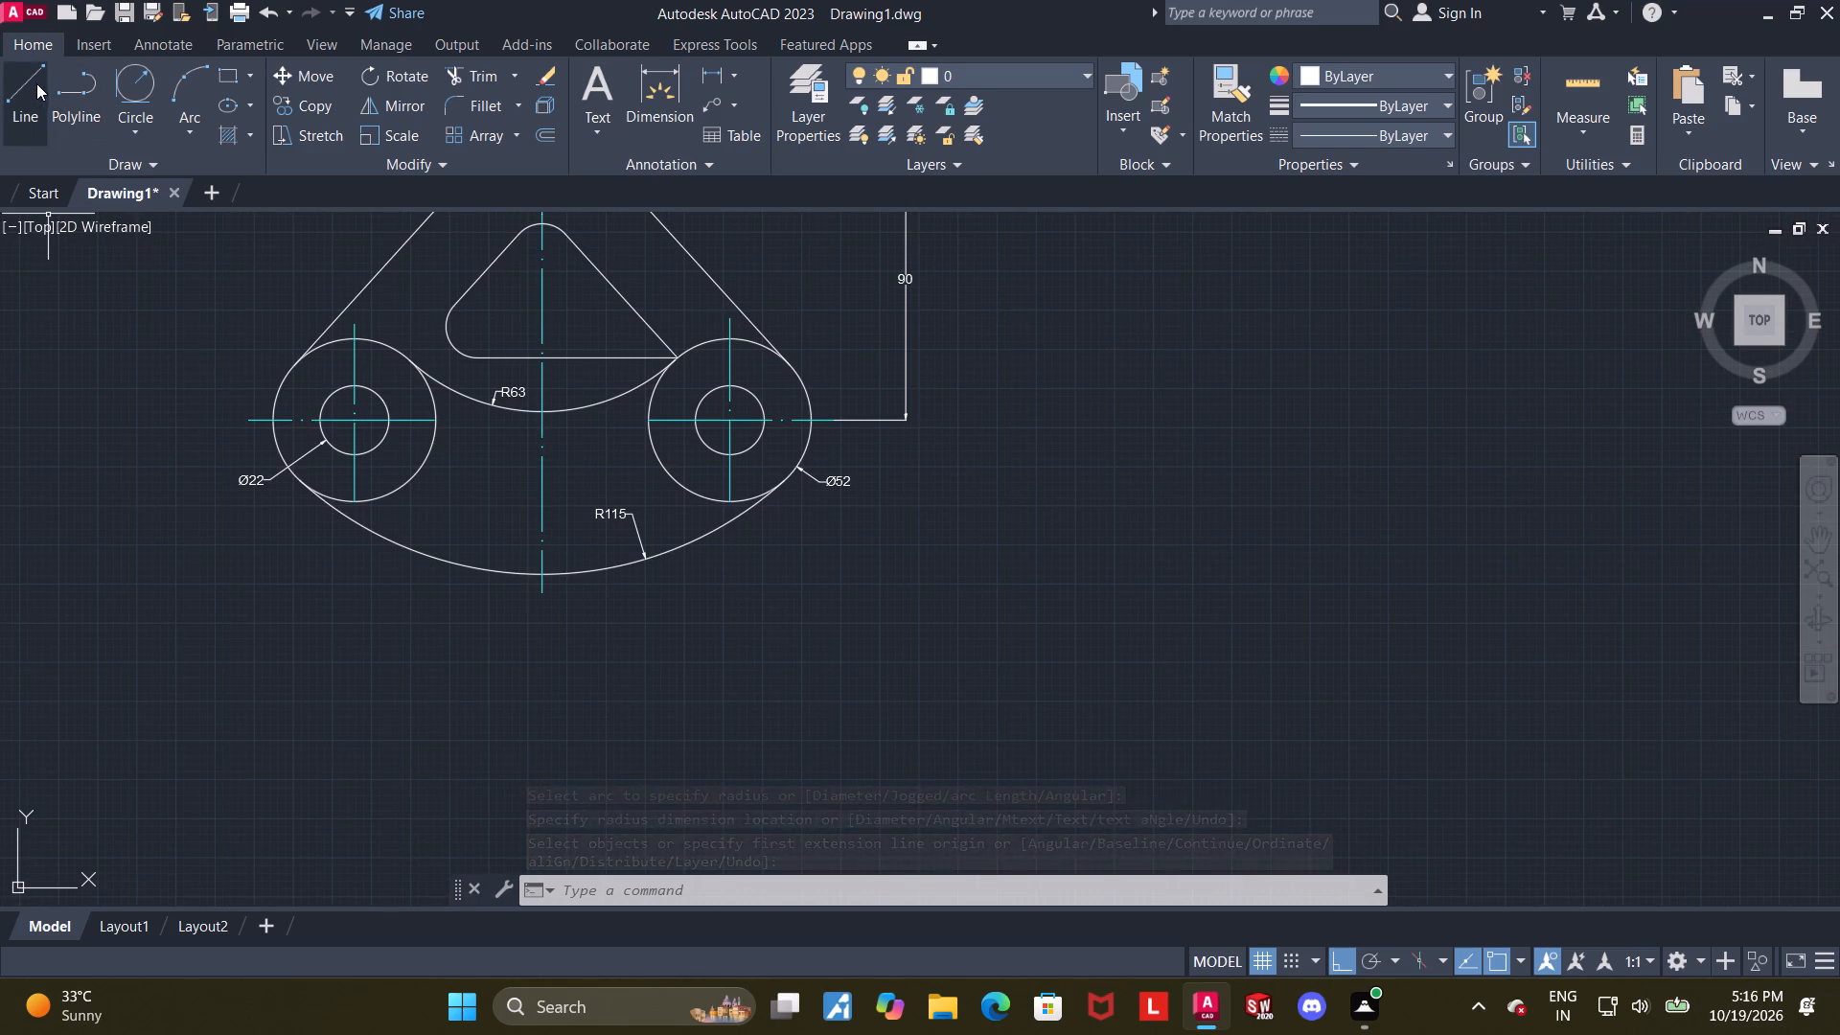
click(35, 82)
click(433, 420)
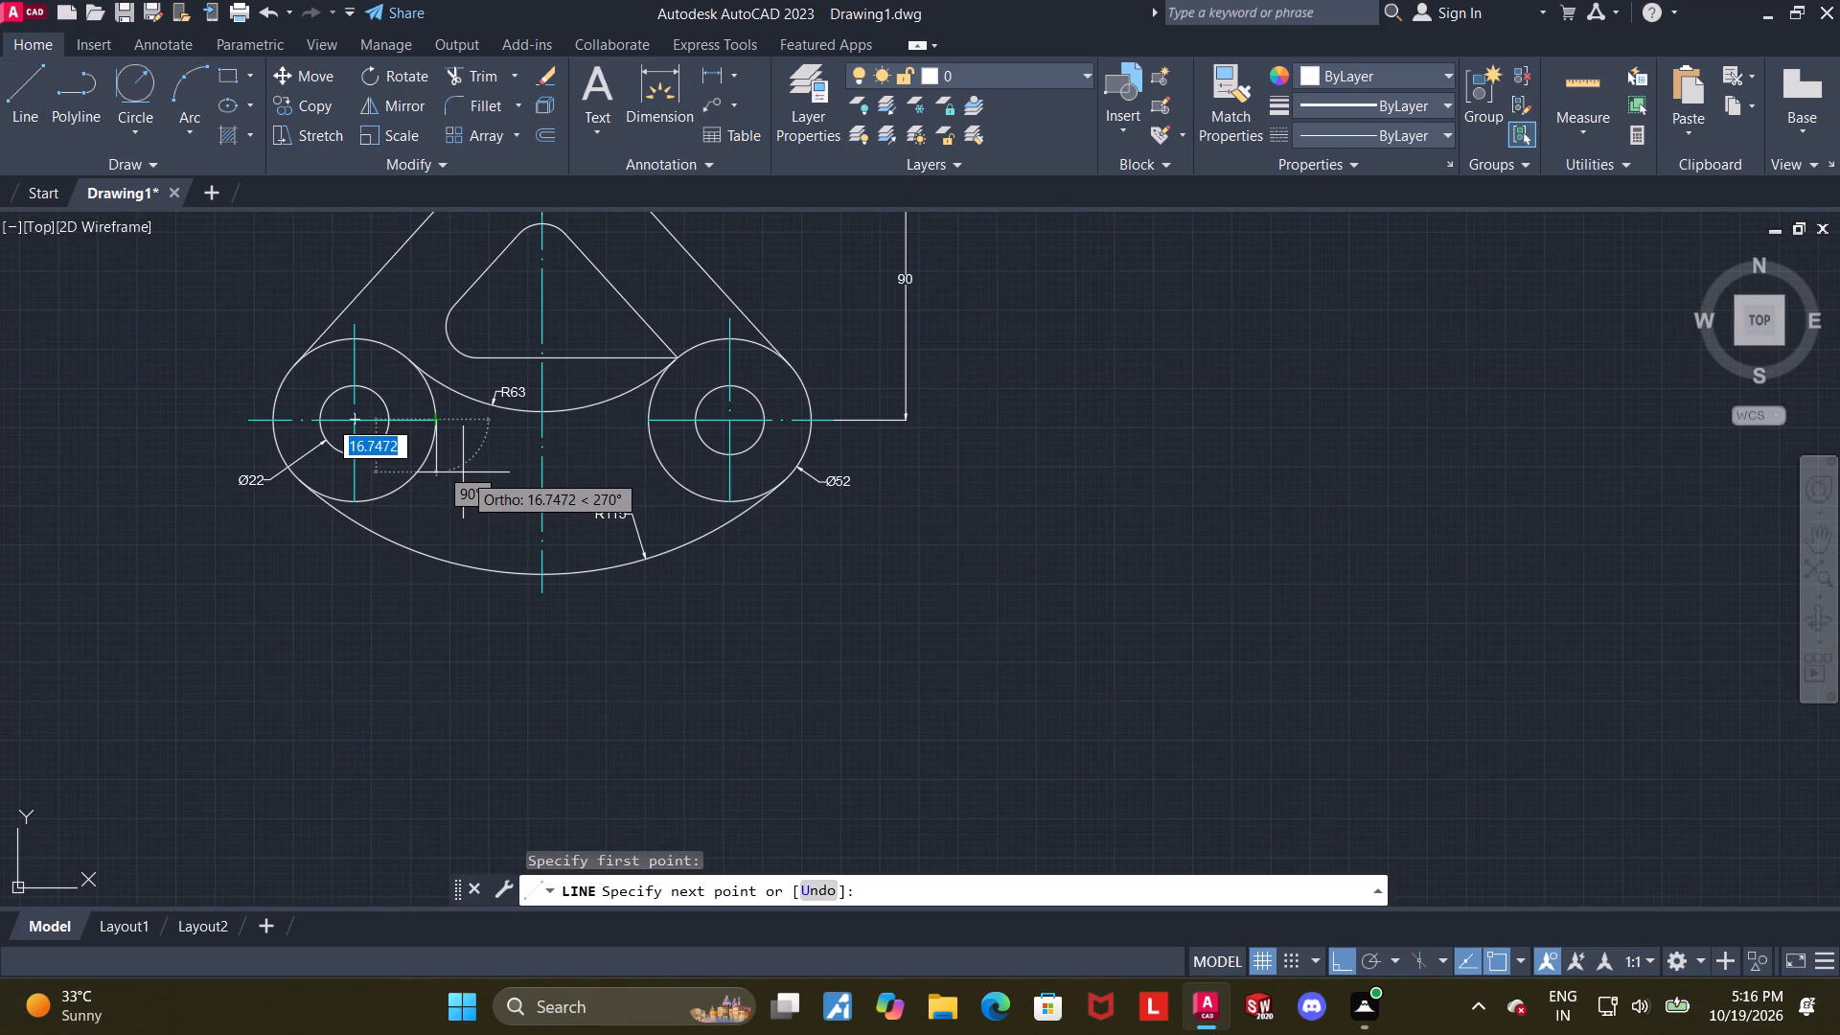
key(2)
key(4)
key(Return)
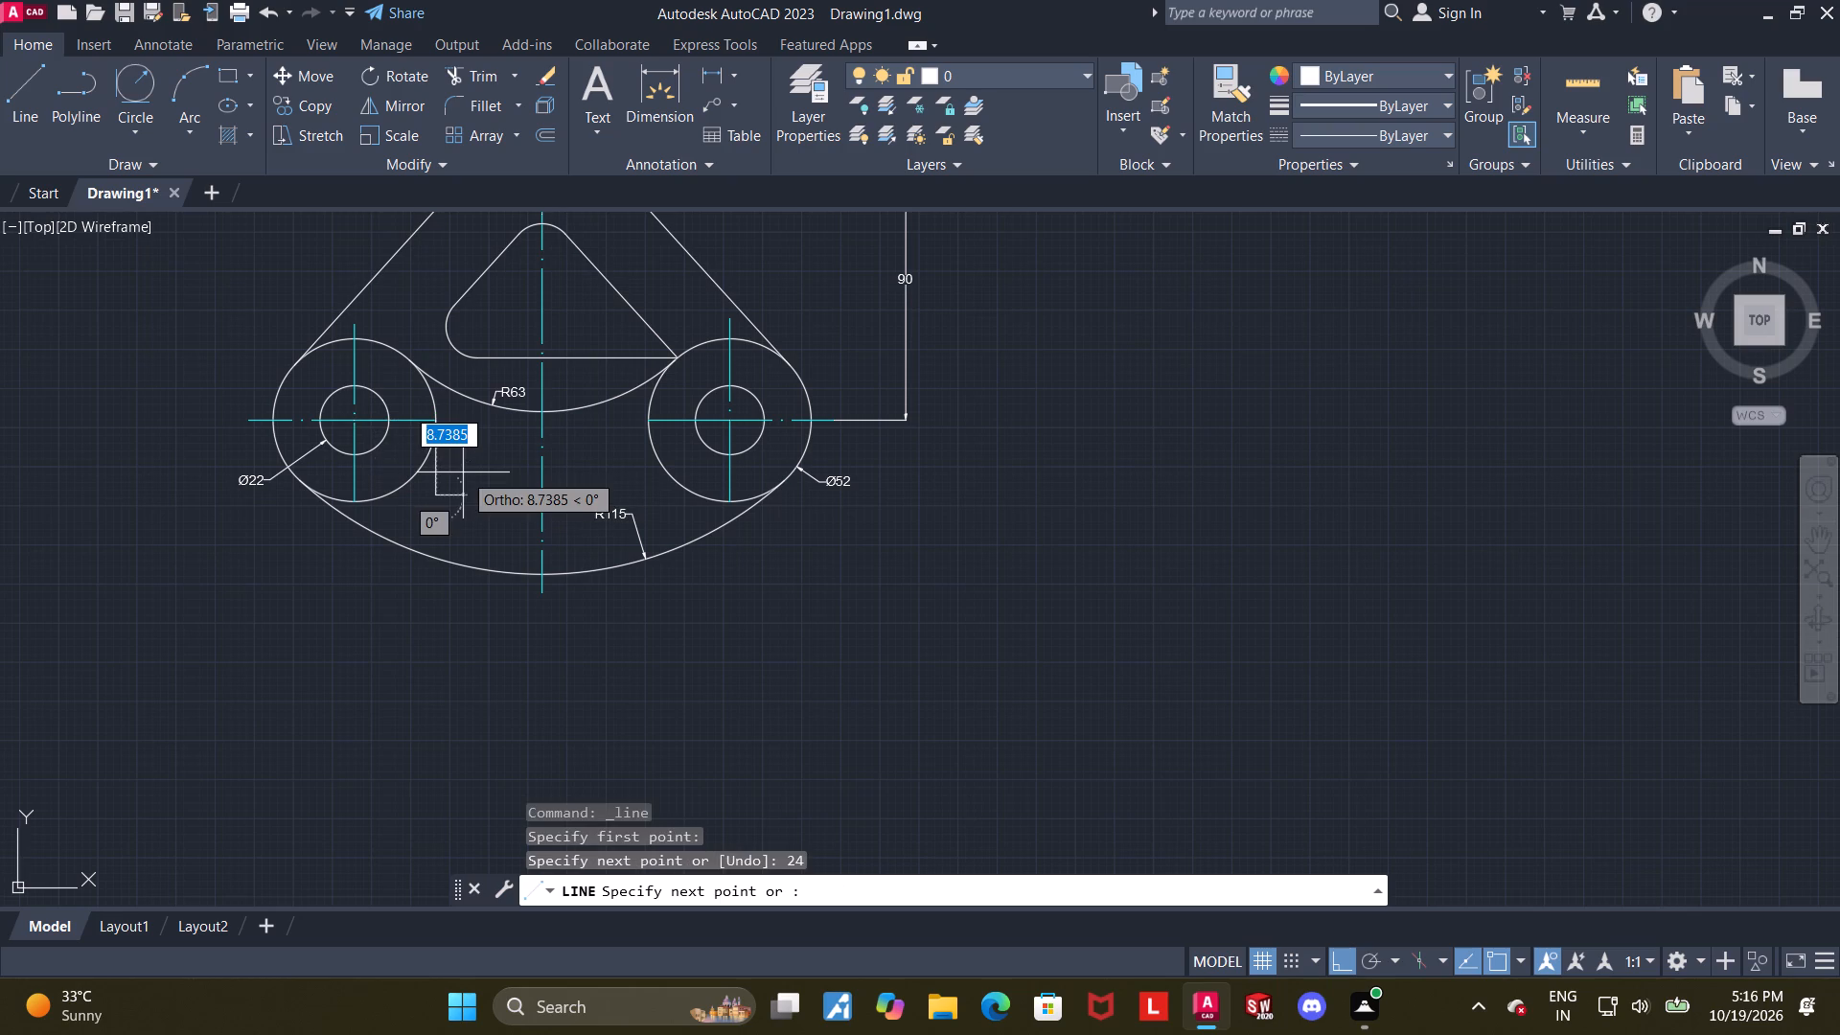
click(626, 474)
key(Escape)
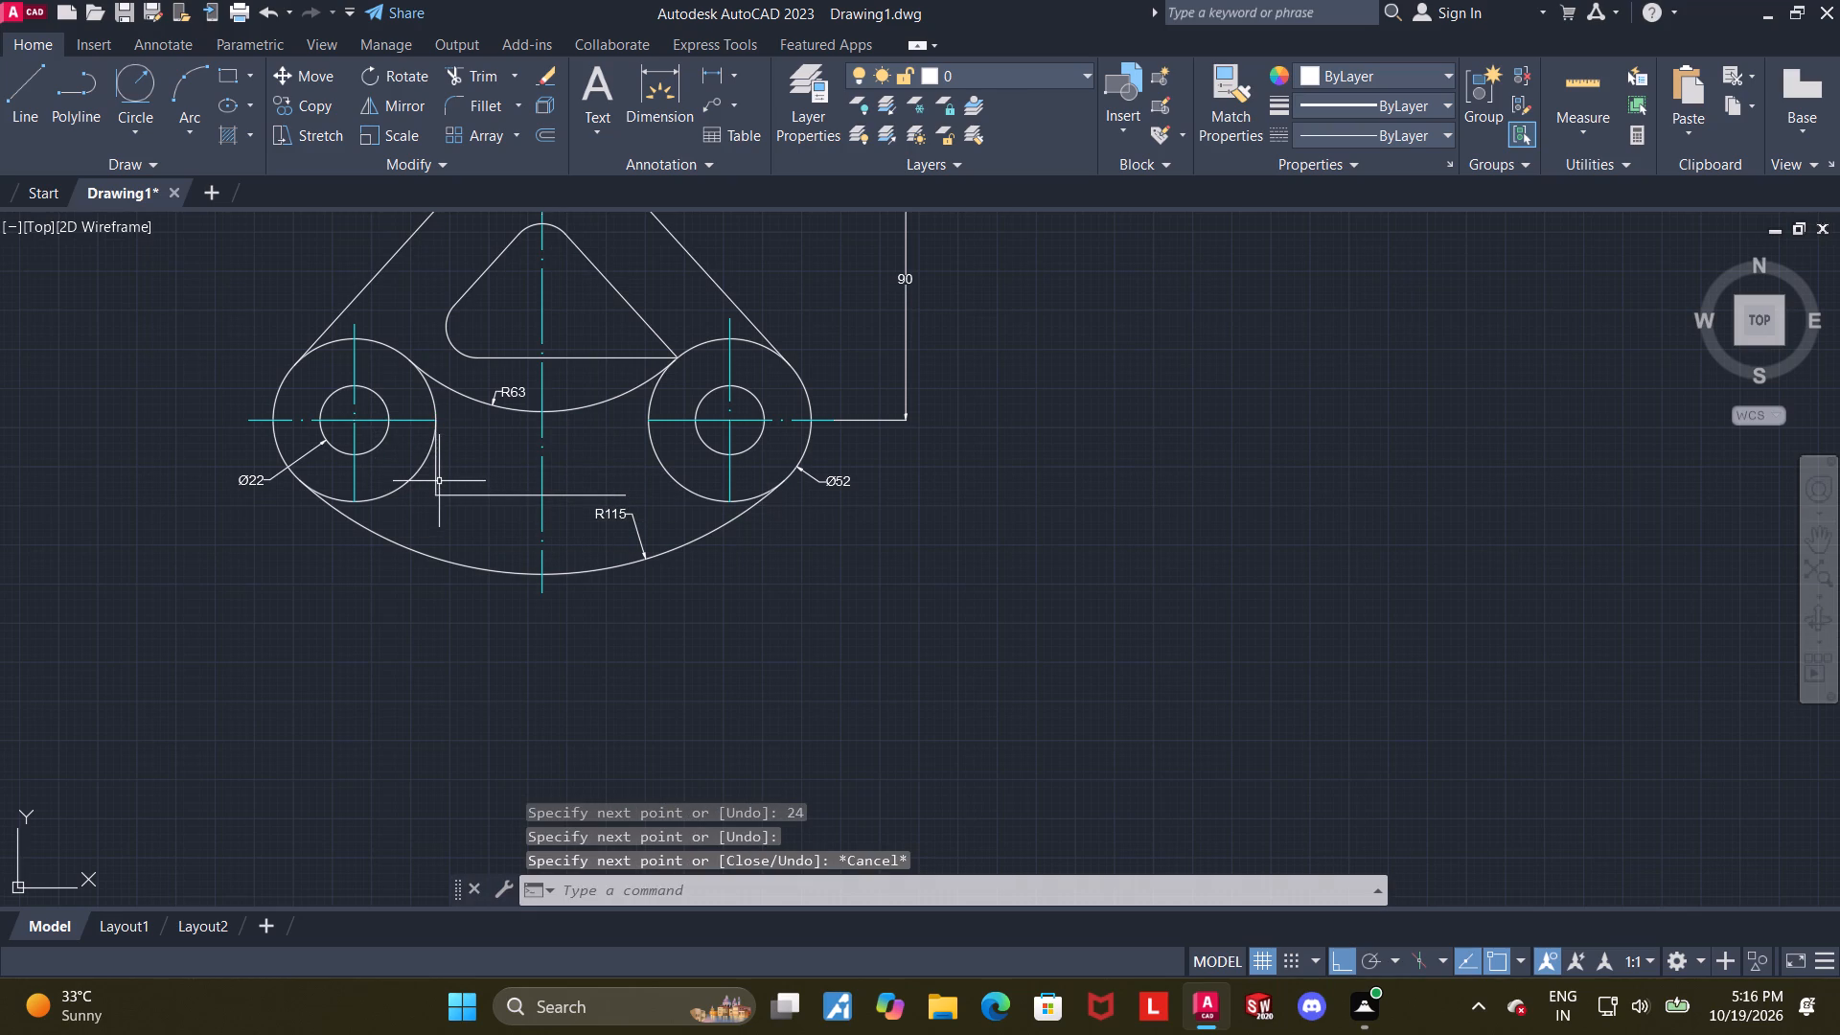
Delete the 24-long vertical helper line, keeping the horizontal construction line.
click(439, 481)
key(Delete)
Draw a circle of diameter 20 centred where the horizontal construction line crosses the vertical centerline, below the R63 arc.
scroll(594, 486, up, 1)
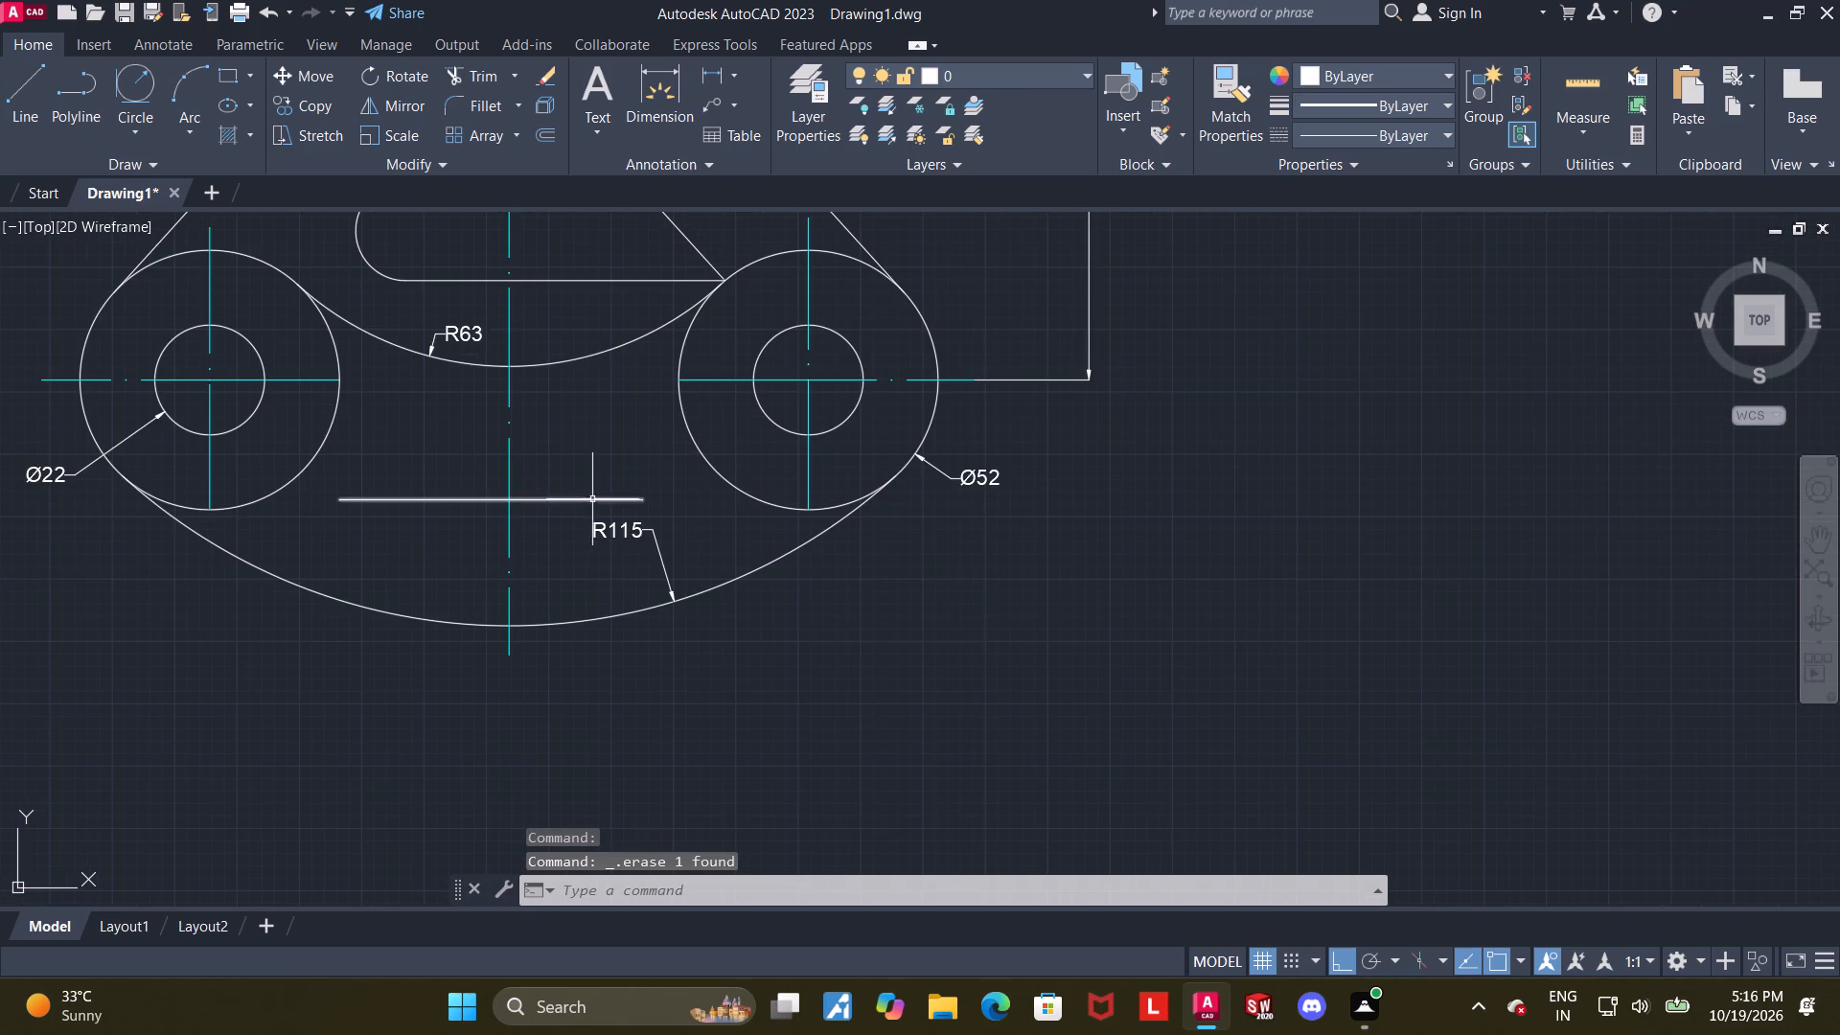
scroll(594, 532, up, 1)
key(Escape)
click(141, 117)
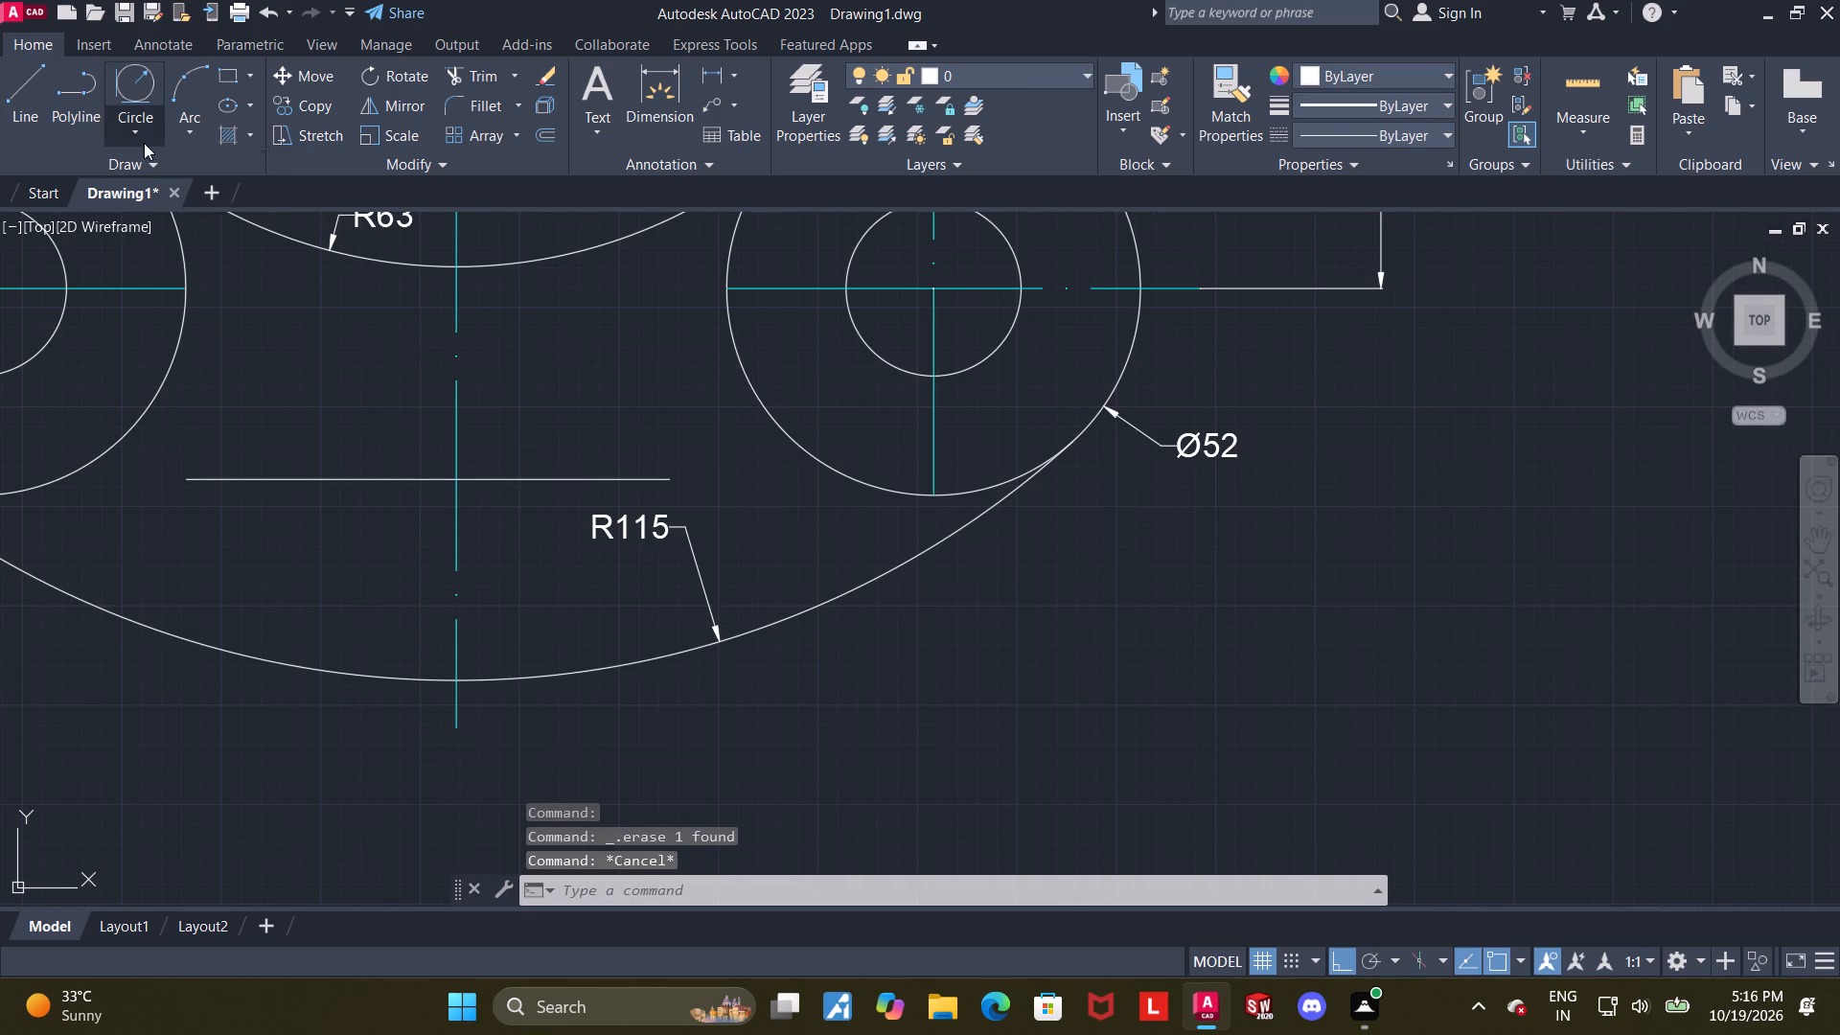
click(146, 157)
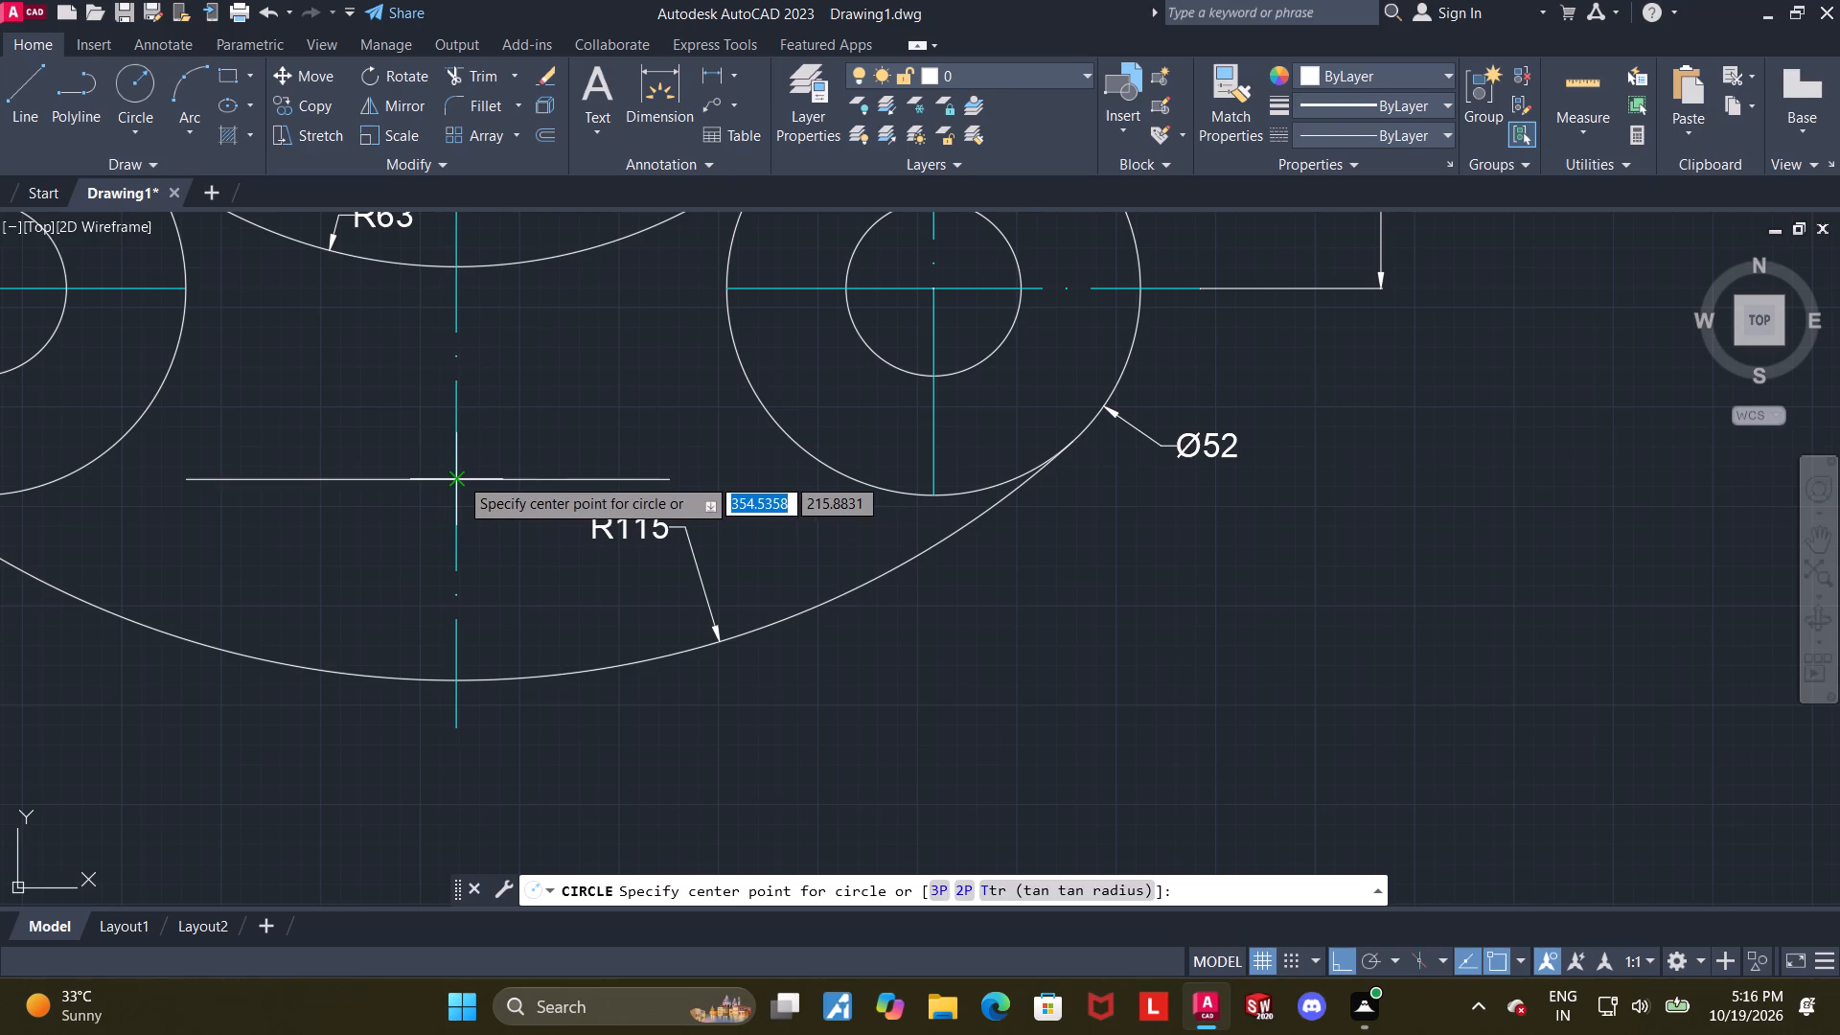
click(459, 476)
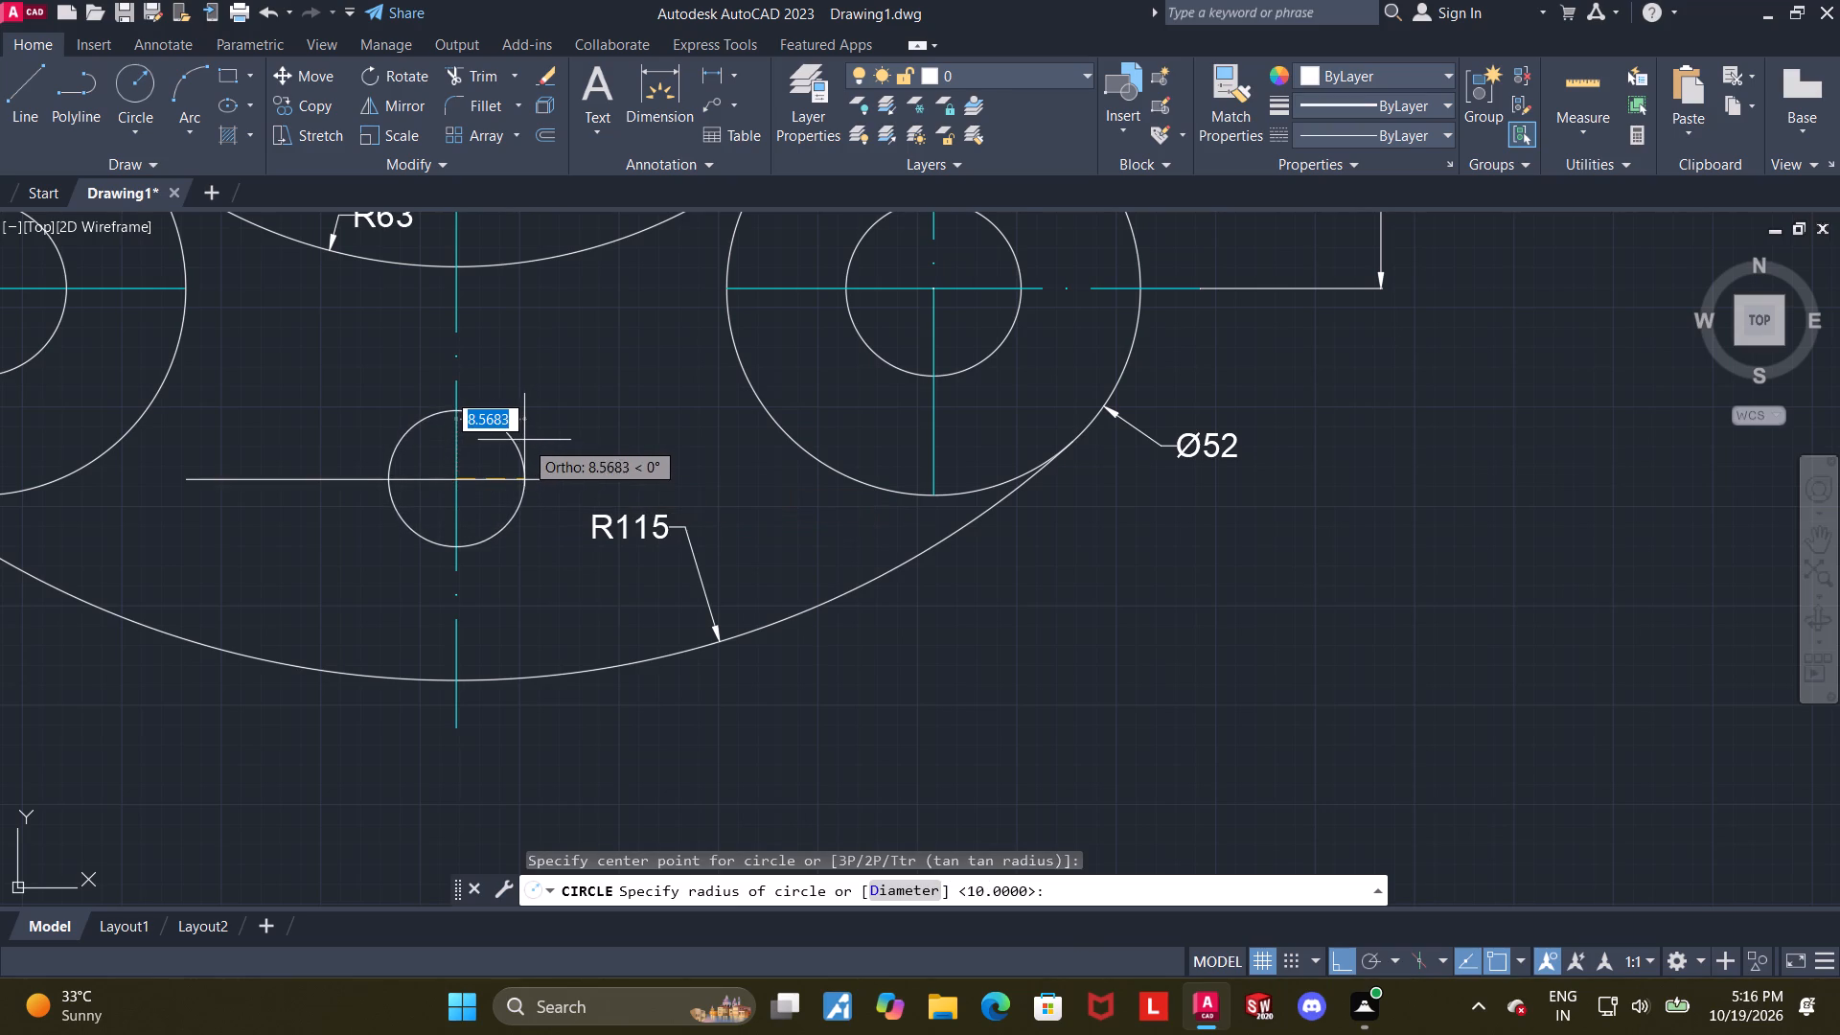
key(d)
key(Return)
text(20)
key(Return)
key(Escape)
Change the horizontal line through the new central circle to the dash-dot center linetype and cyan colour.
scroll(519, 431, down, 1)
key(Escape)
scroll(351, 486, up, 1)
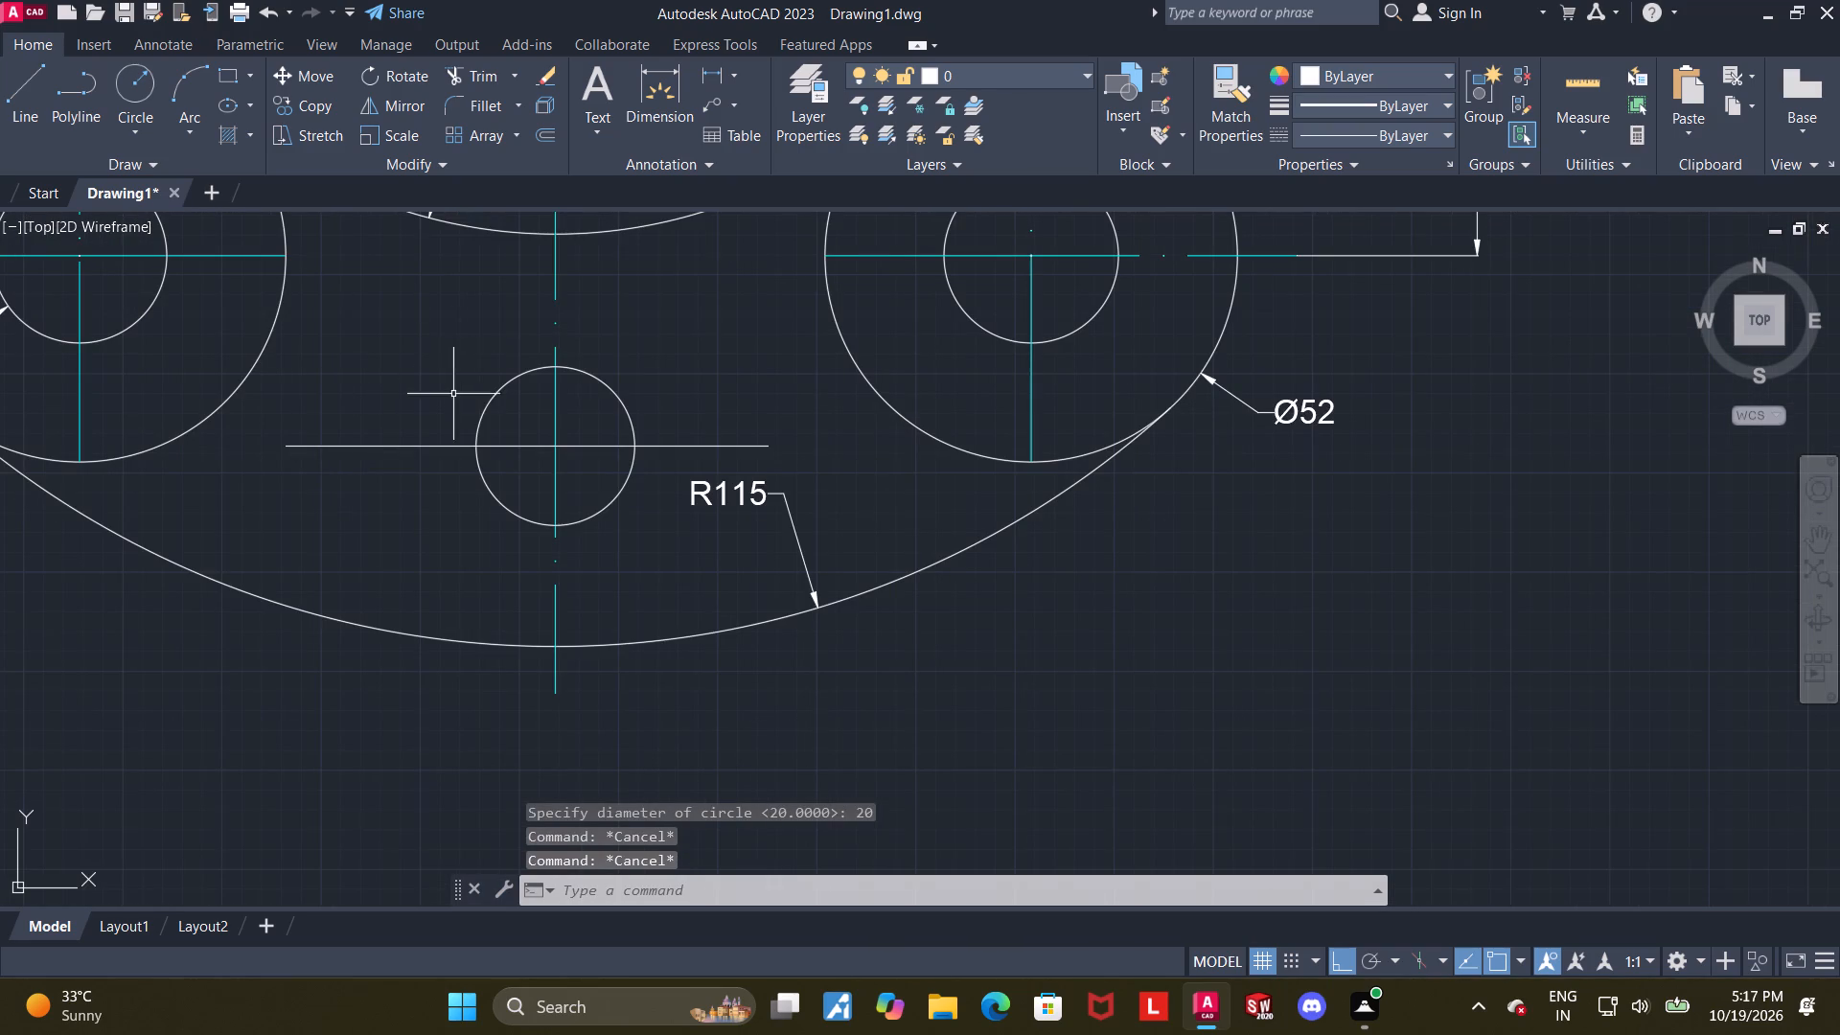
click(451, 445)
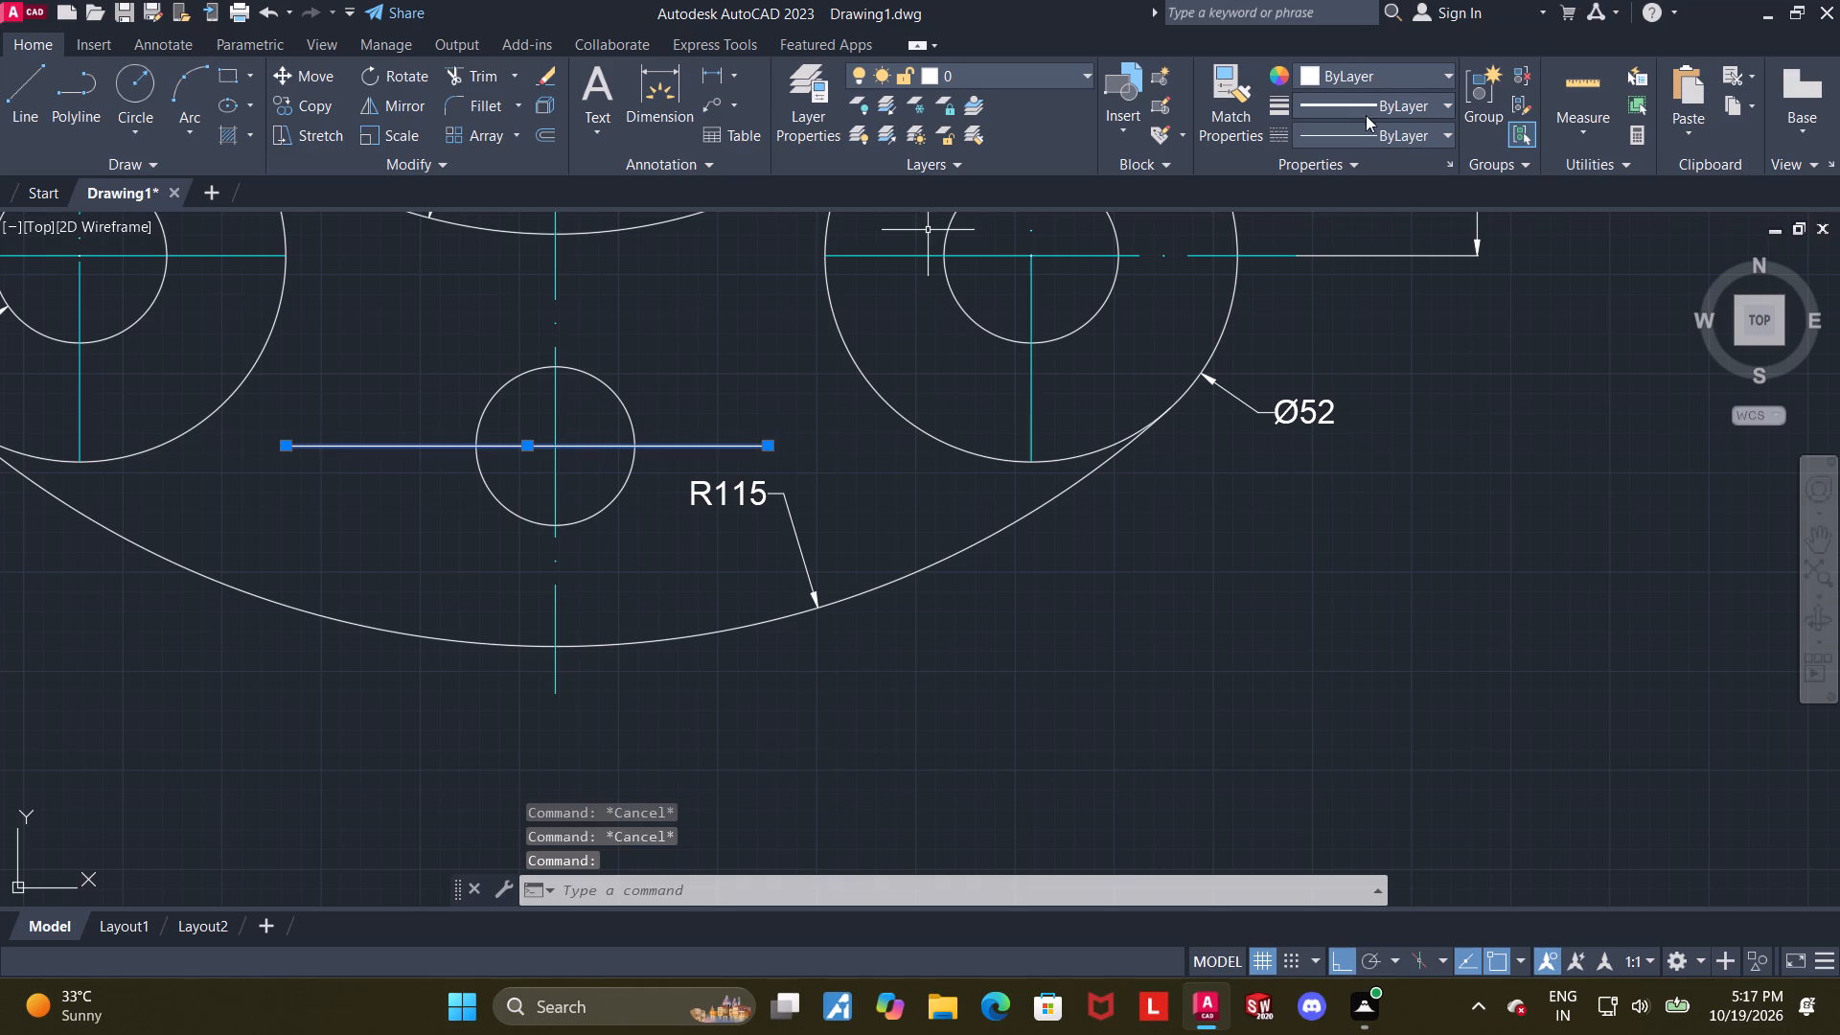
click(1367, 130)
click(1361, 213)
click(1372, 79)
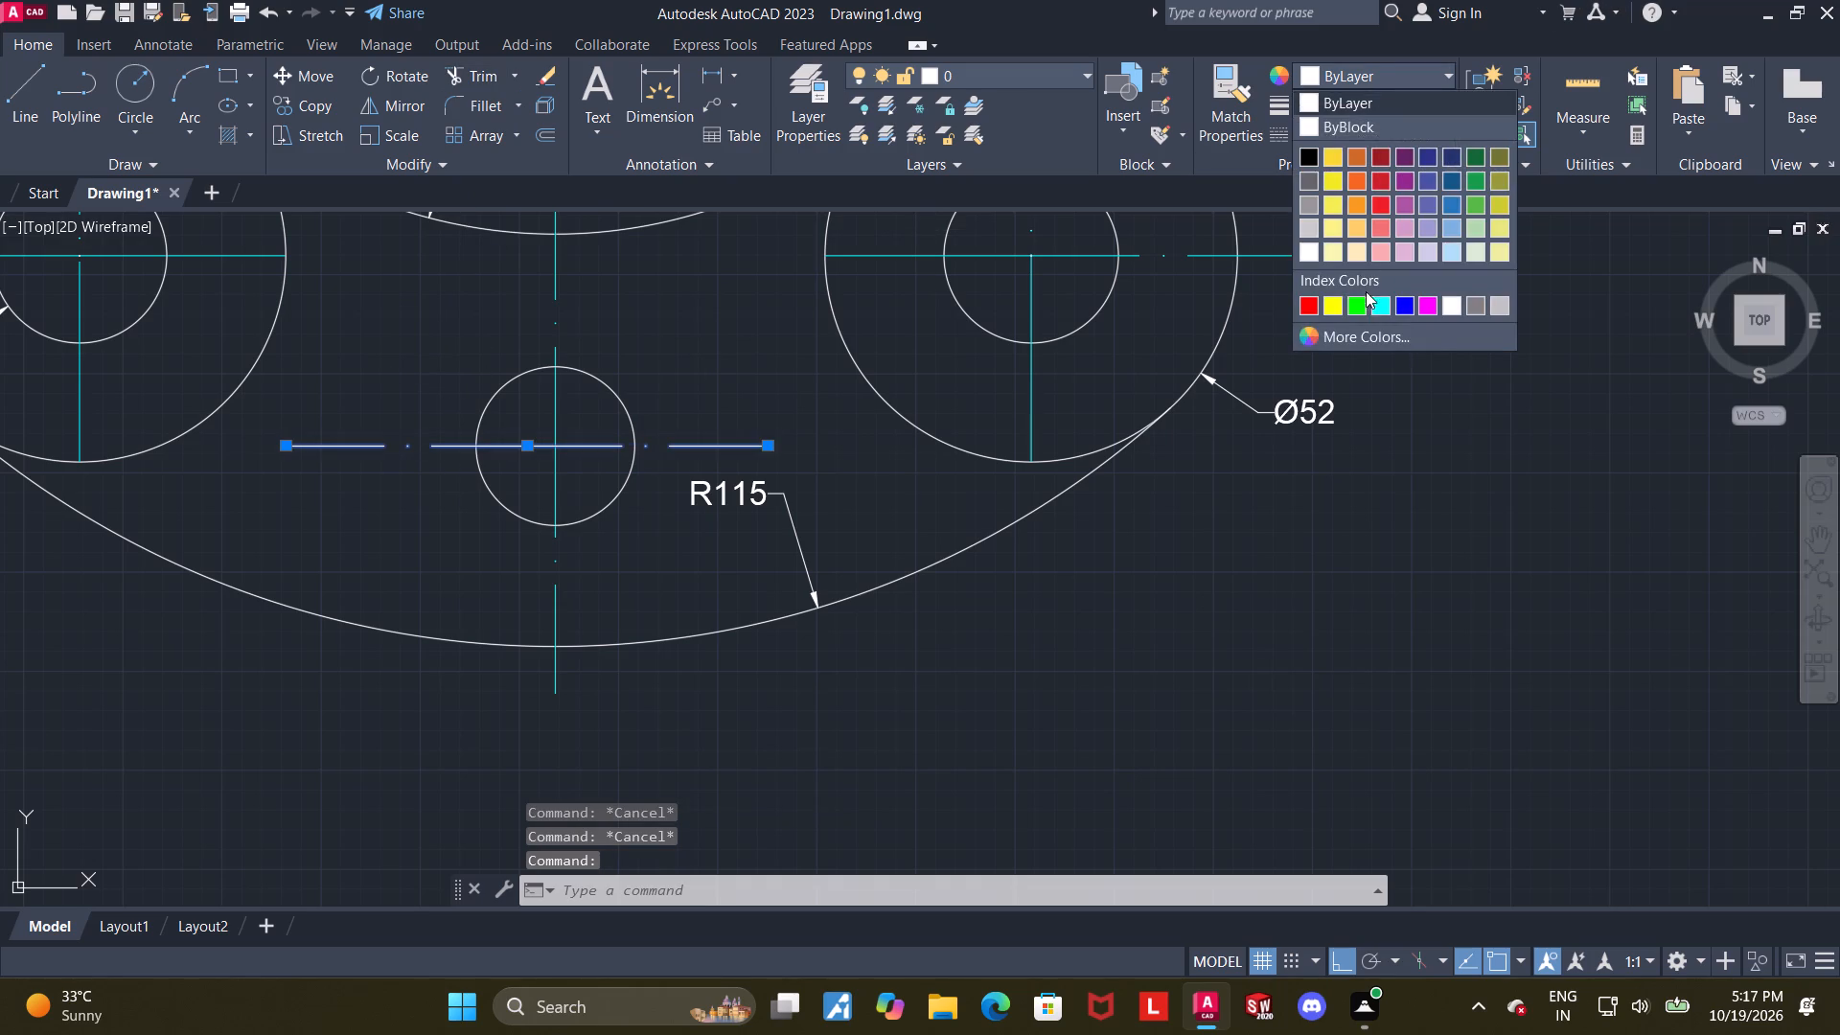
click(1374, 308)
key(Escape)
Add a diameter dimension to the lower central circle, placing its text outside the circle at the lower left.
scroll(734, 359, down, 1)
middle_drag(709, 313, 734, 320)
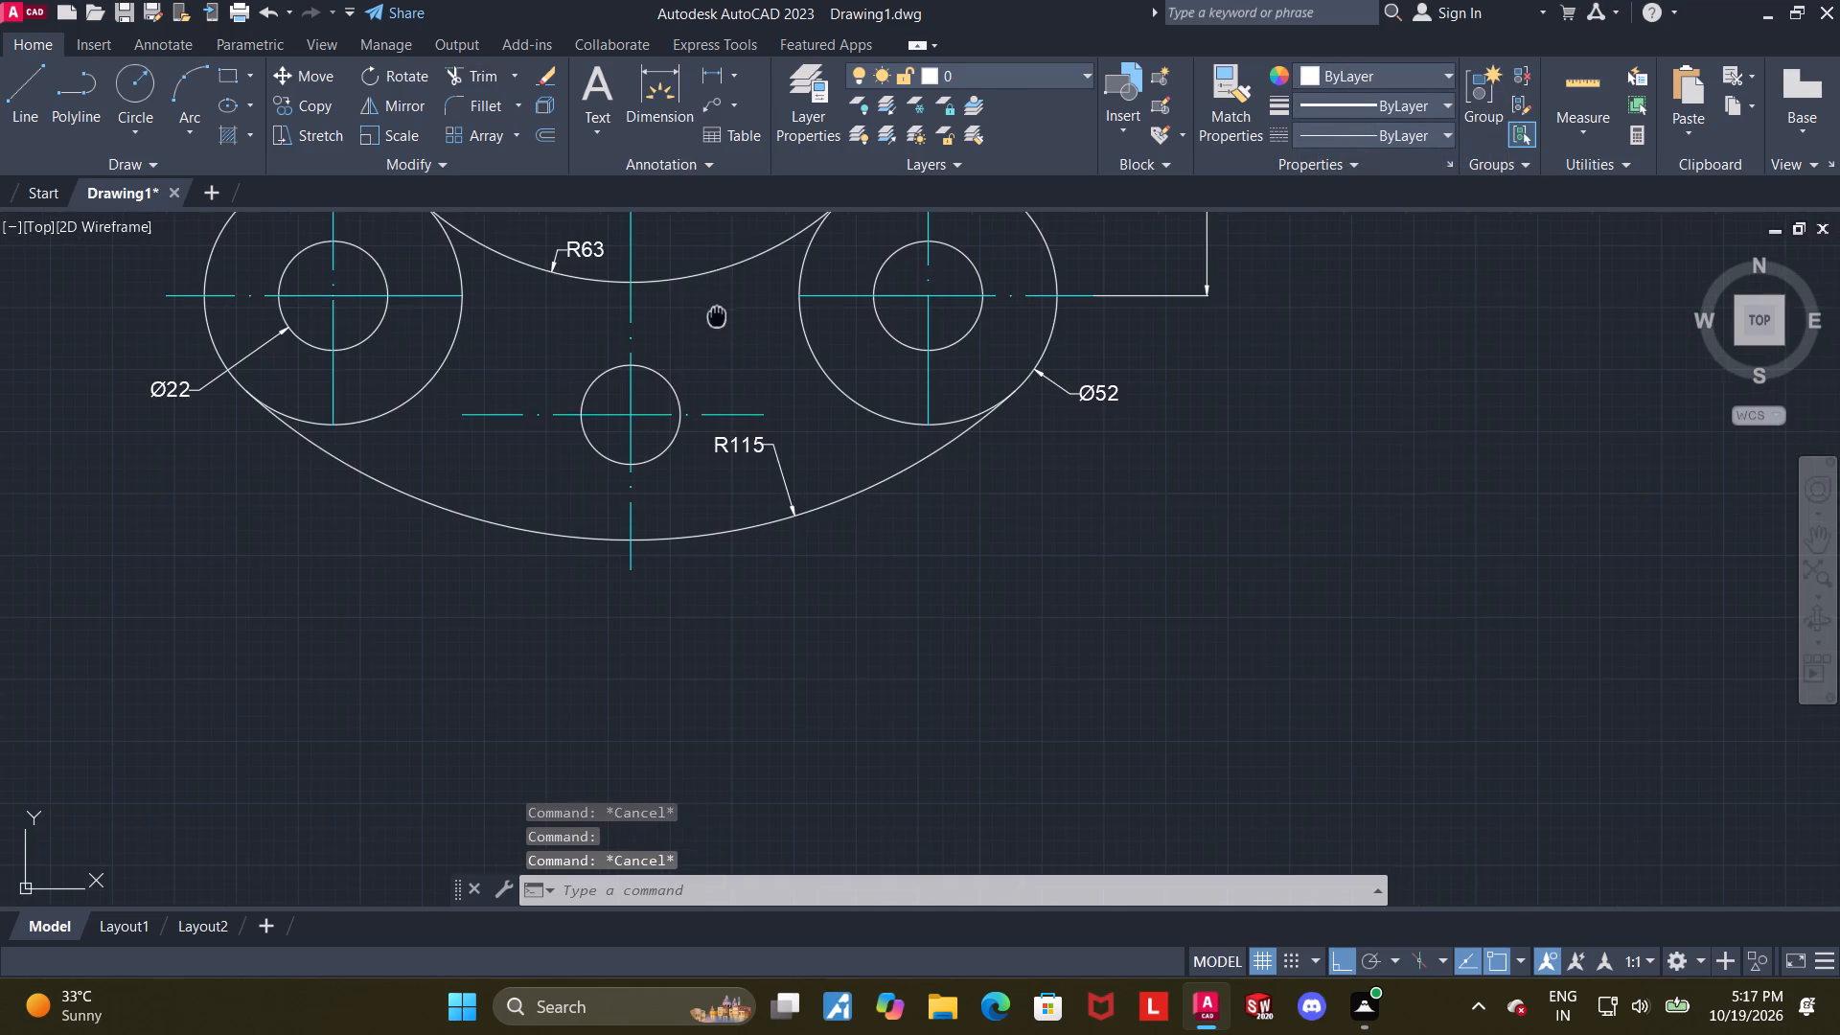
middle_drag(734, 320, 805, 334)
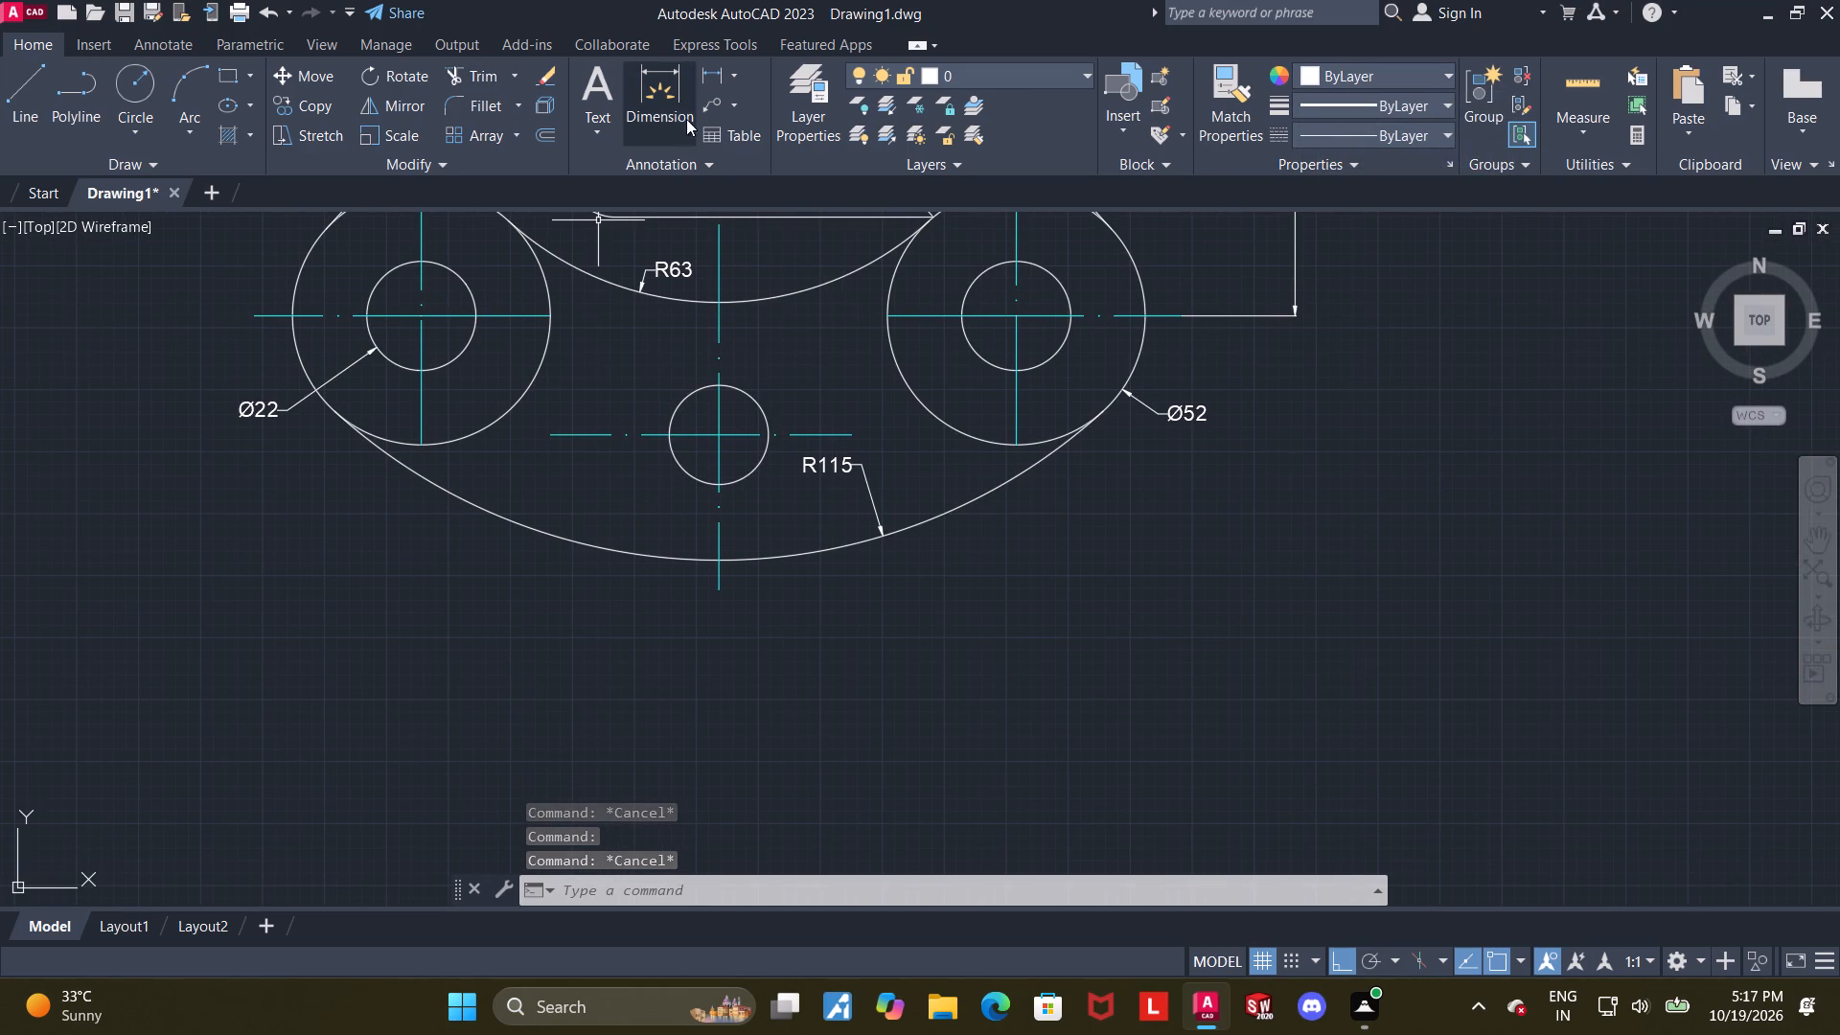
click(678, 95)
scroll(664, 381, up, 1)
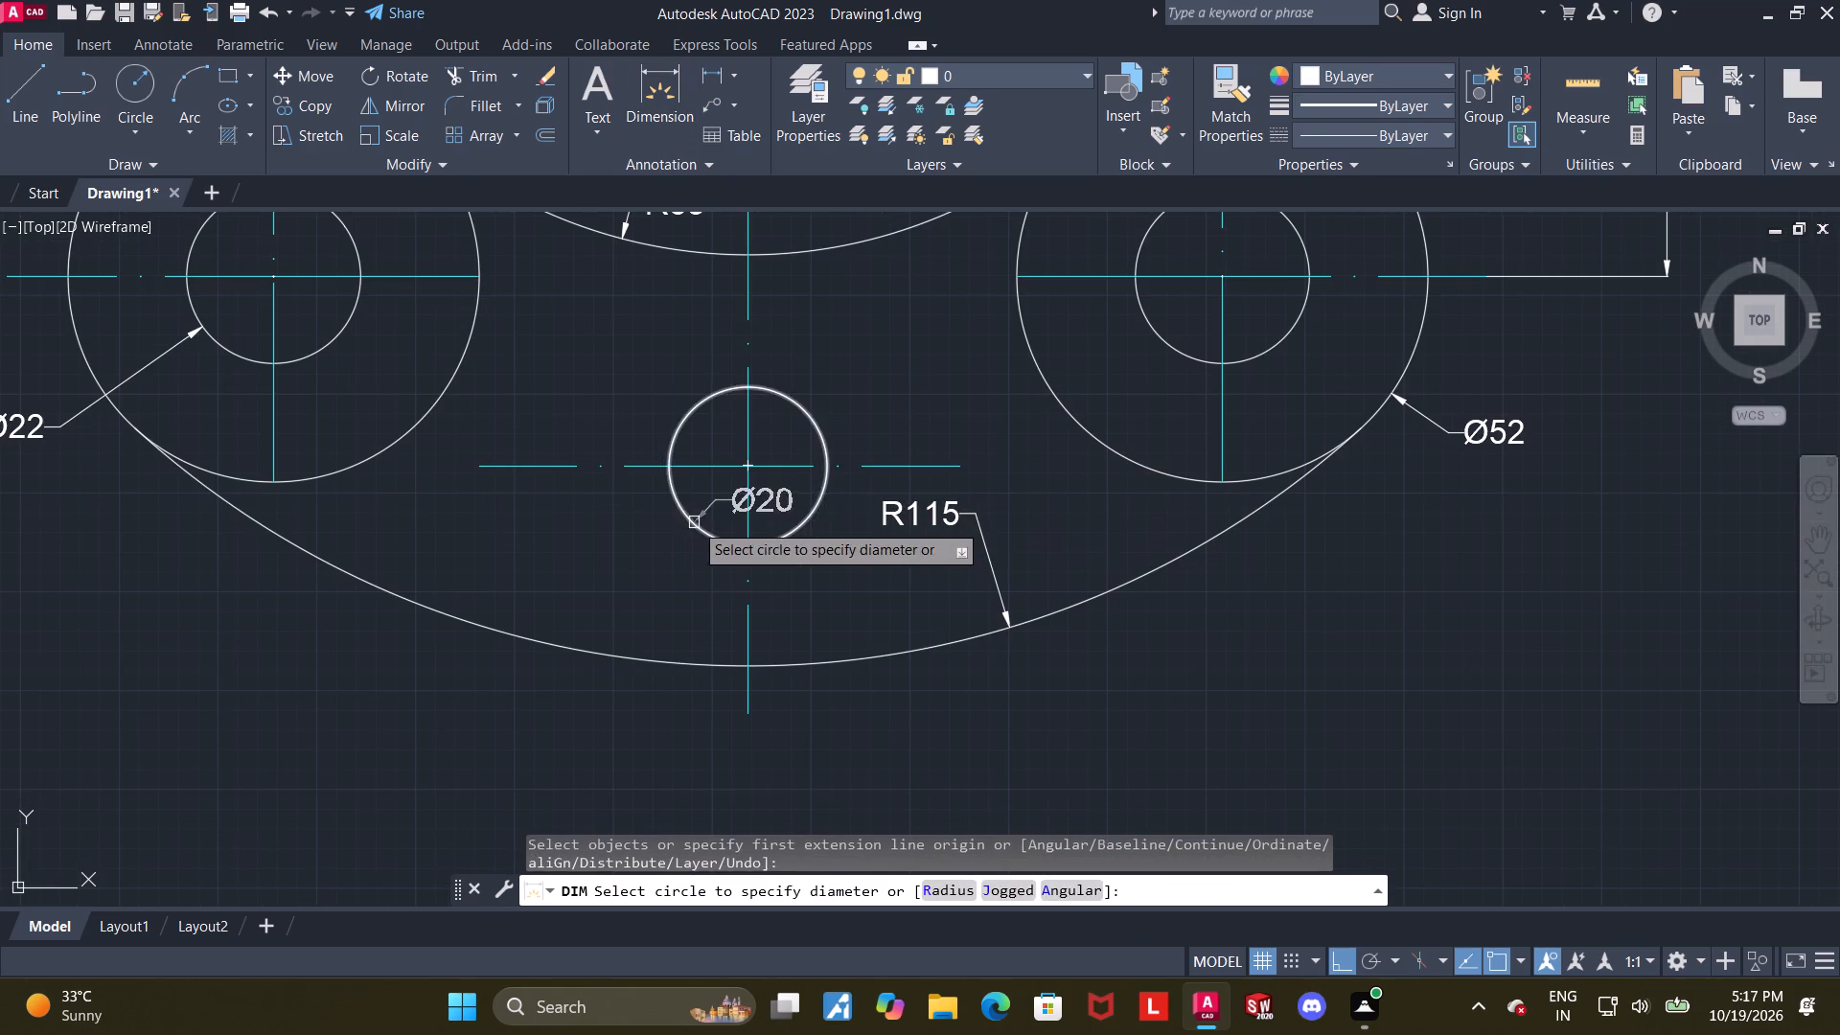
click(694, 522)
click(650, 580)
key(Escape)
Add a vertical dimension between the left lower circle's horizontal centerline and the lower central circle's centerline, just inside the left outer circle.
click(663, 86)
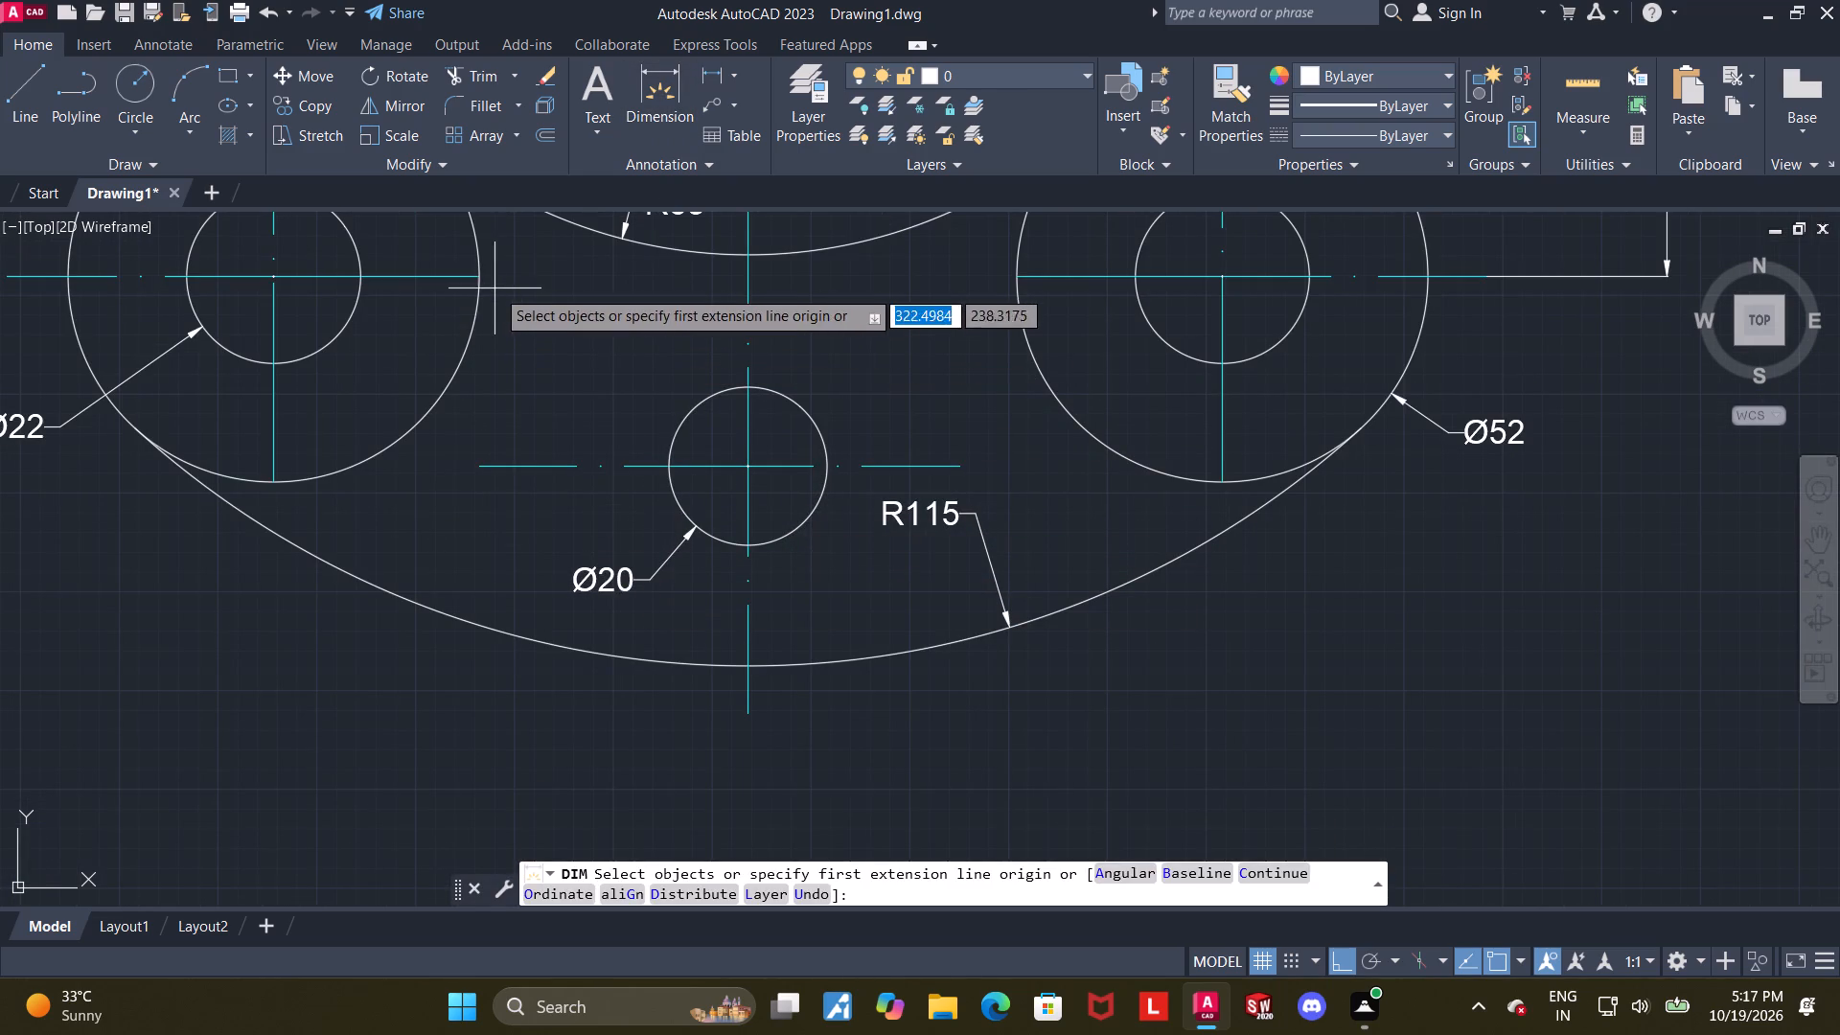
click(473, 270)
click(481, 465)
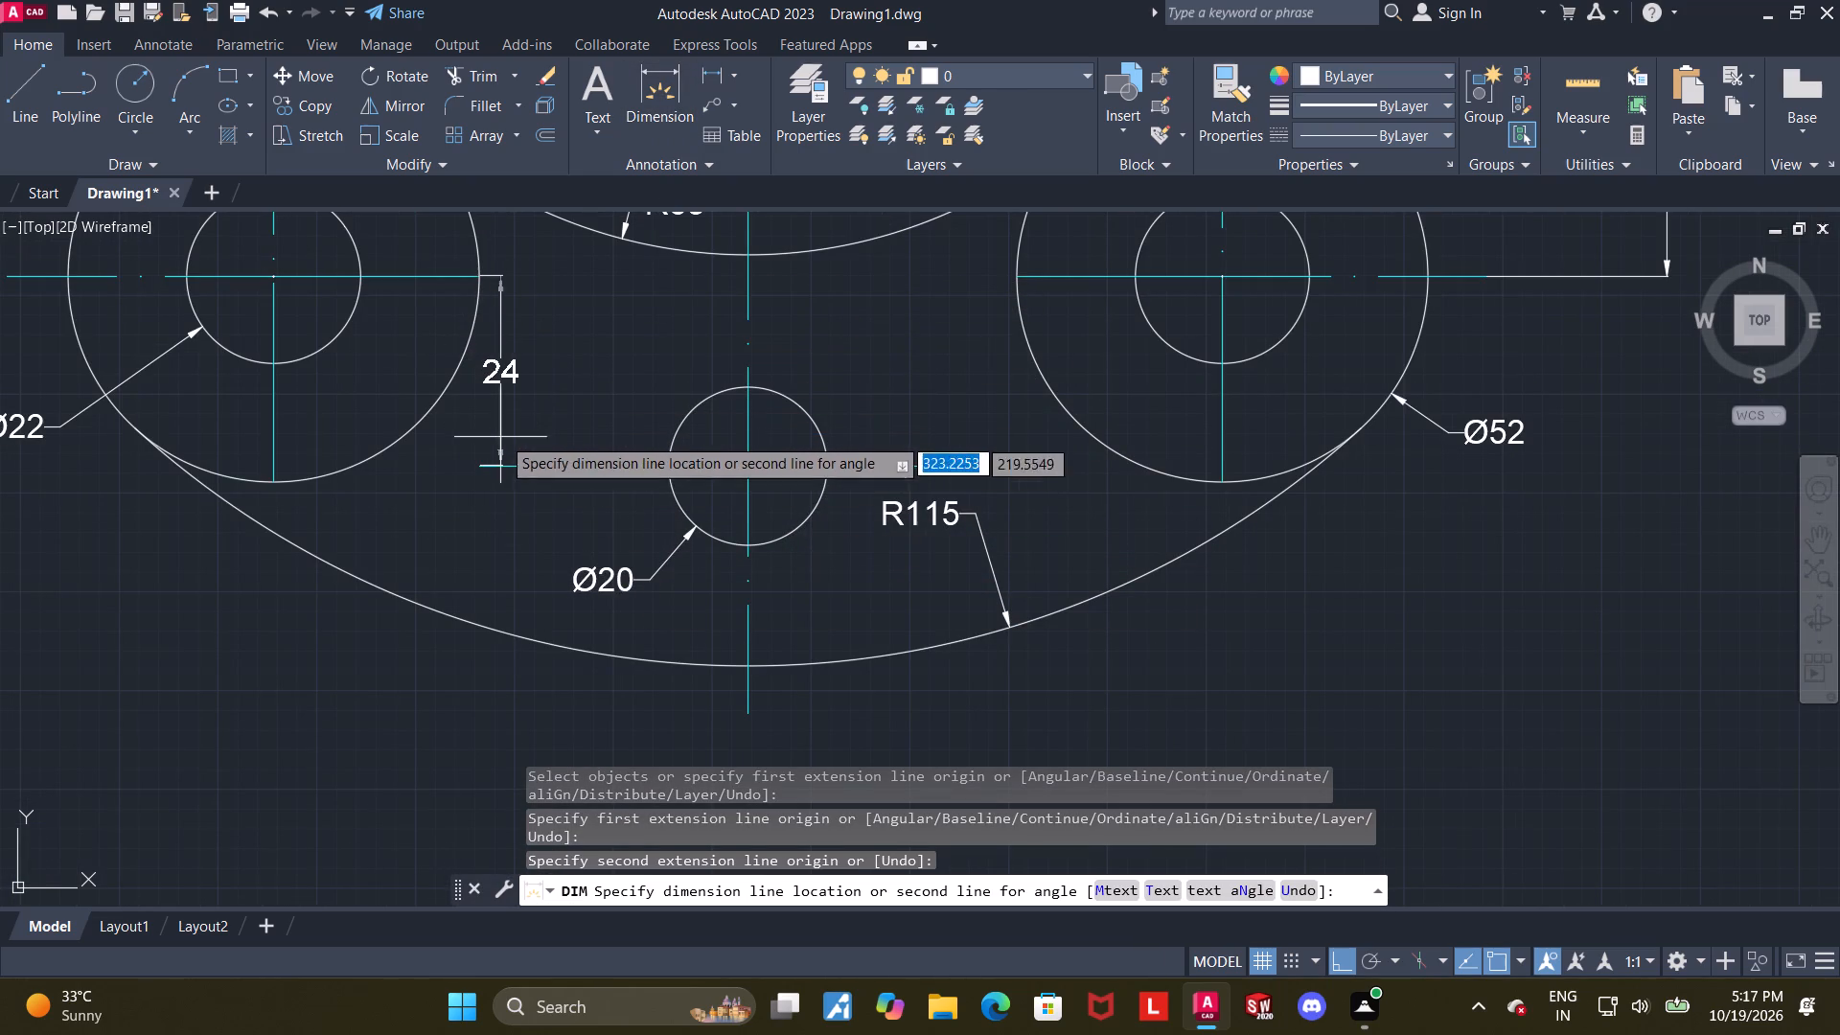
click(546, 423)
key(Escape)
Trim away the inner opening's horizontal bottom line and its lower-left fillet arc.
scroll(548, 423, down, 1)
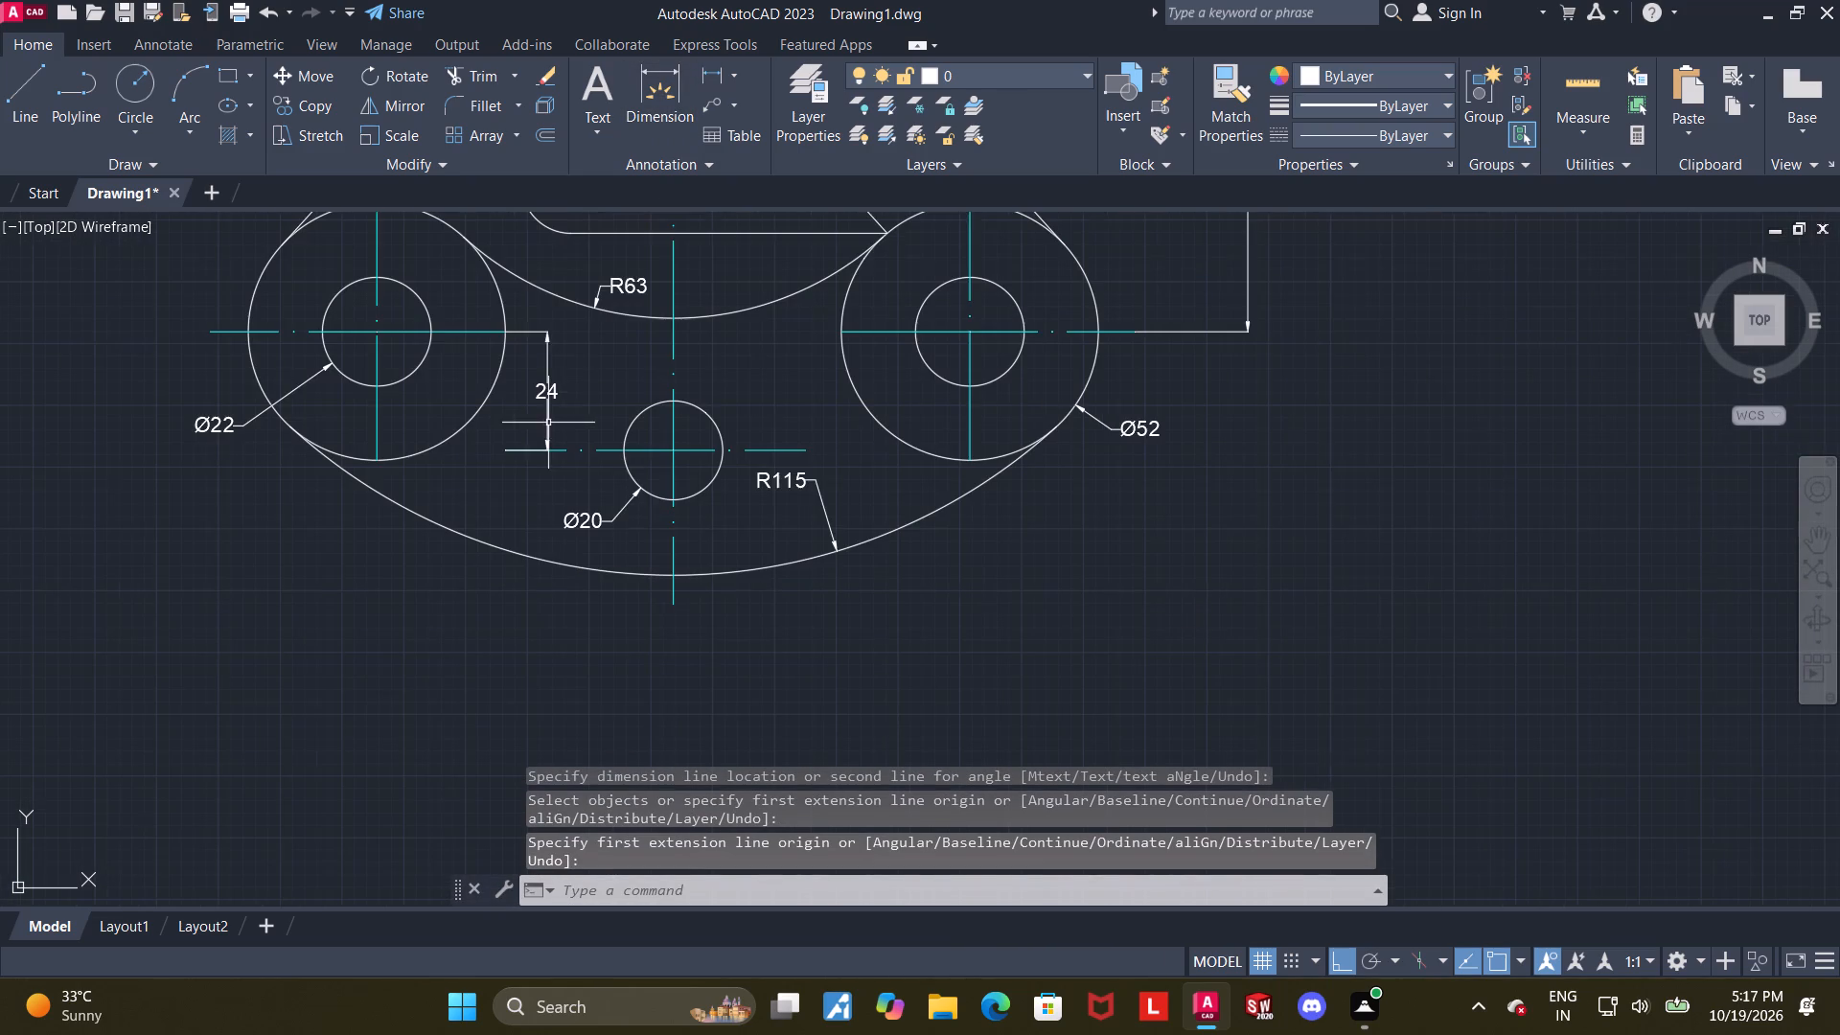
middle_drag(595, 423, 623, 545)
scroll(619, 533, down, 1)
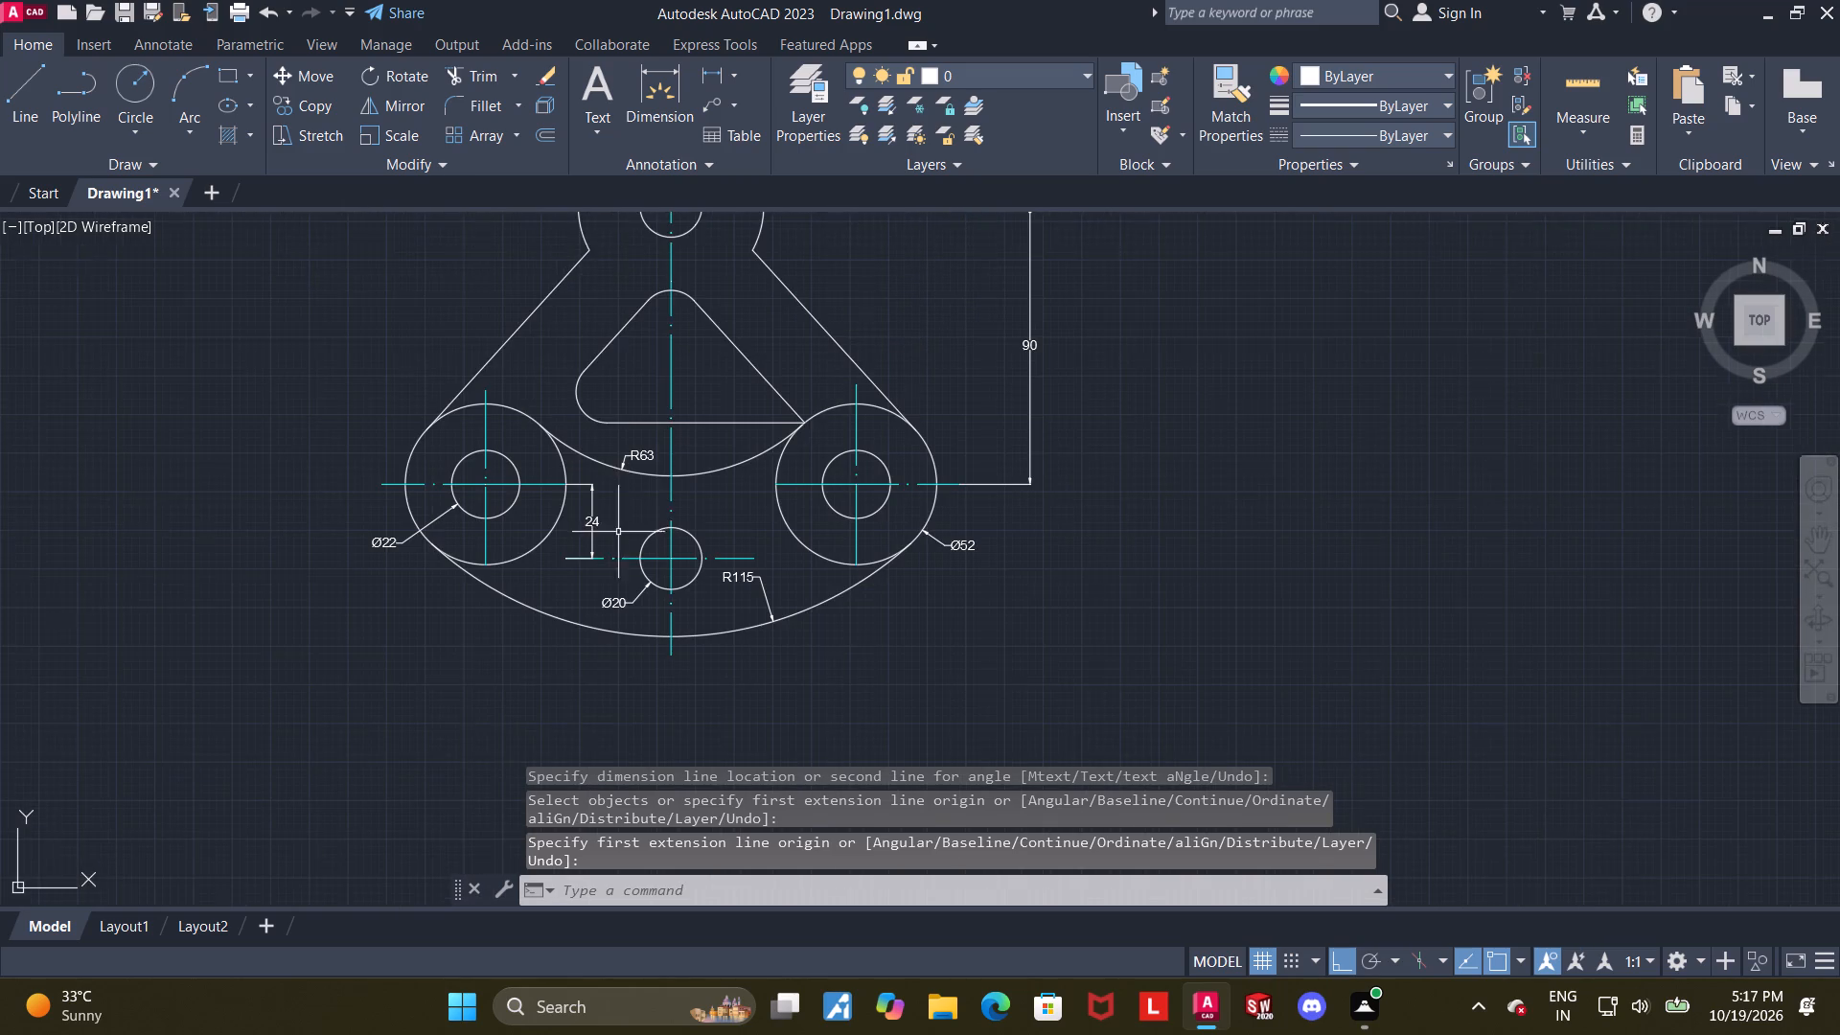
middle_drag(626, 511, 628, 531)
middle_drag(627, 506, 611, 561)
scroll(744, 514, up, 1)
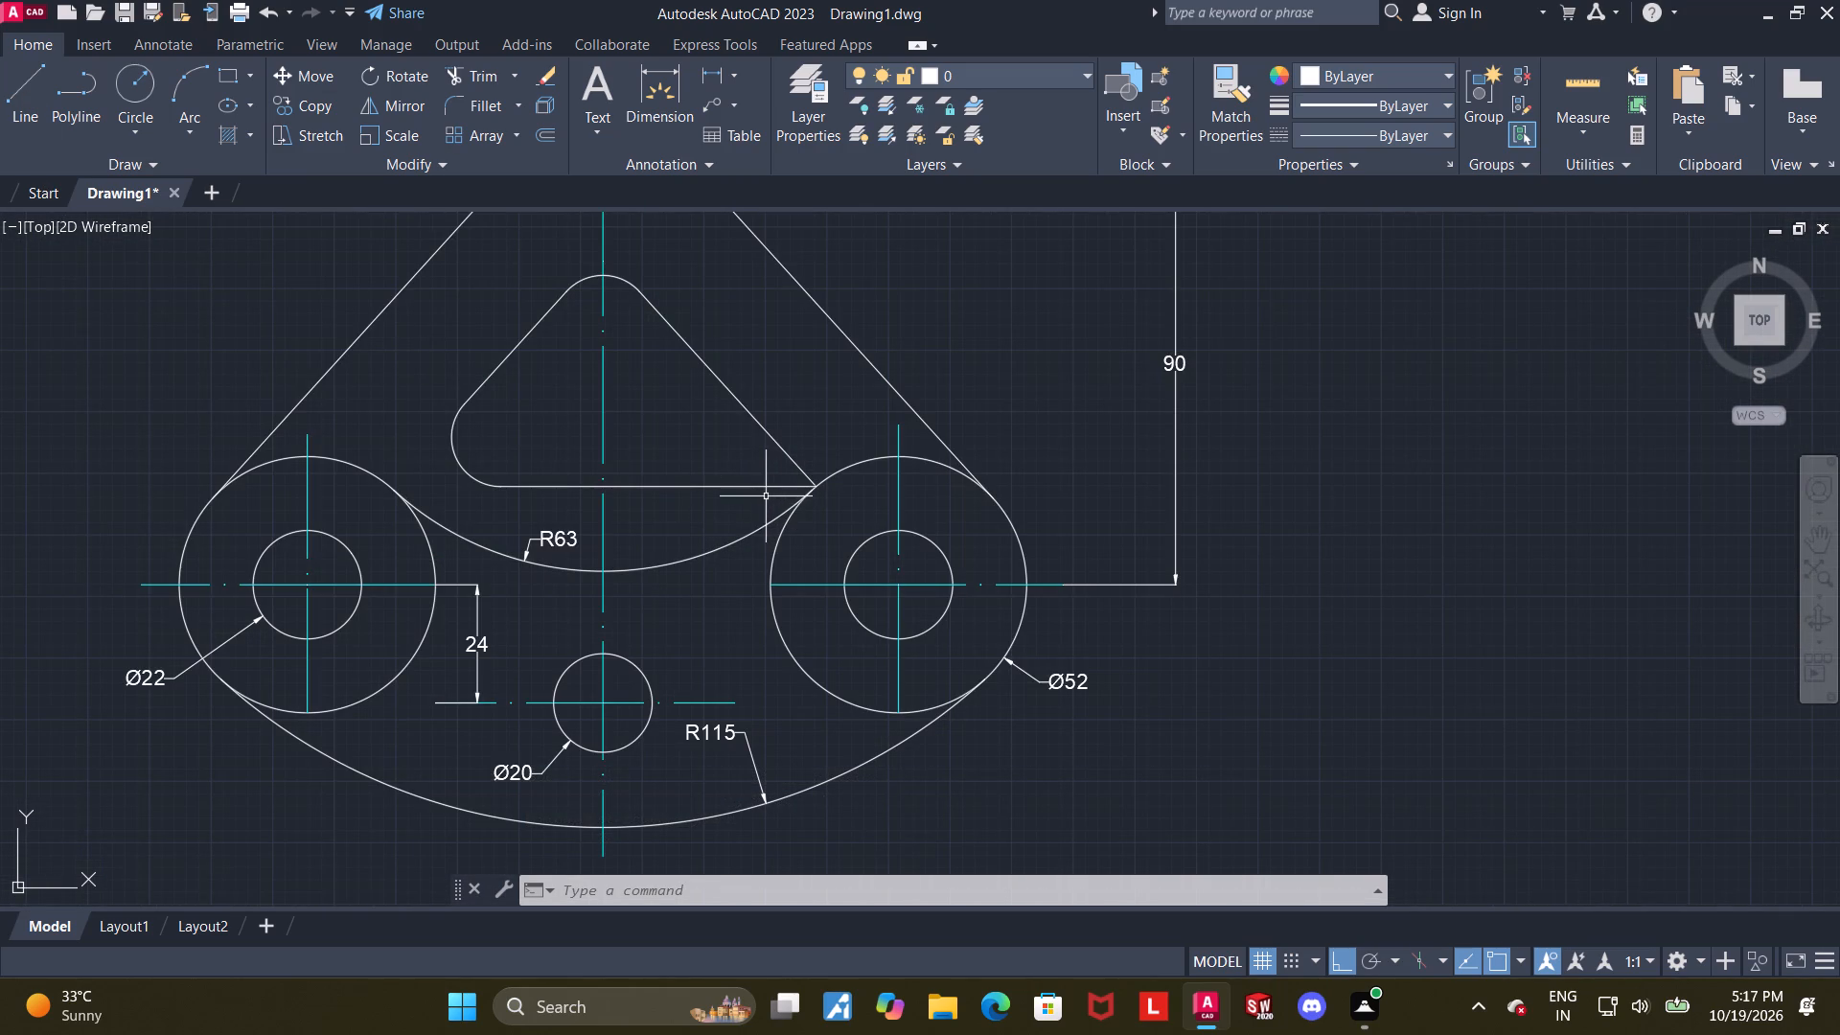
click(468, 84)
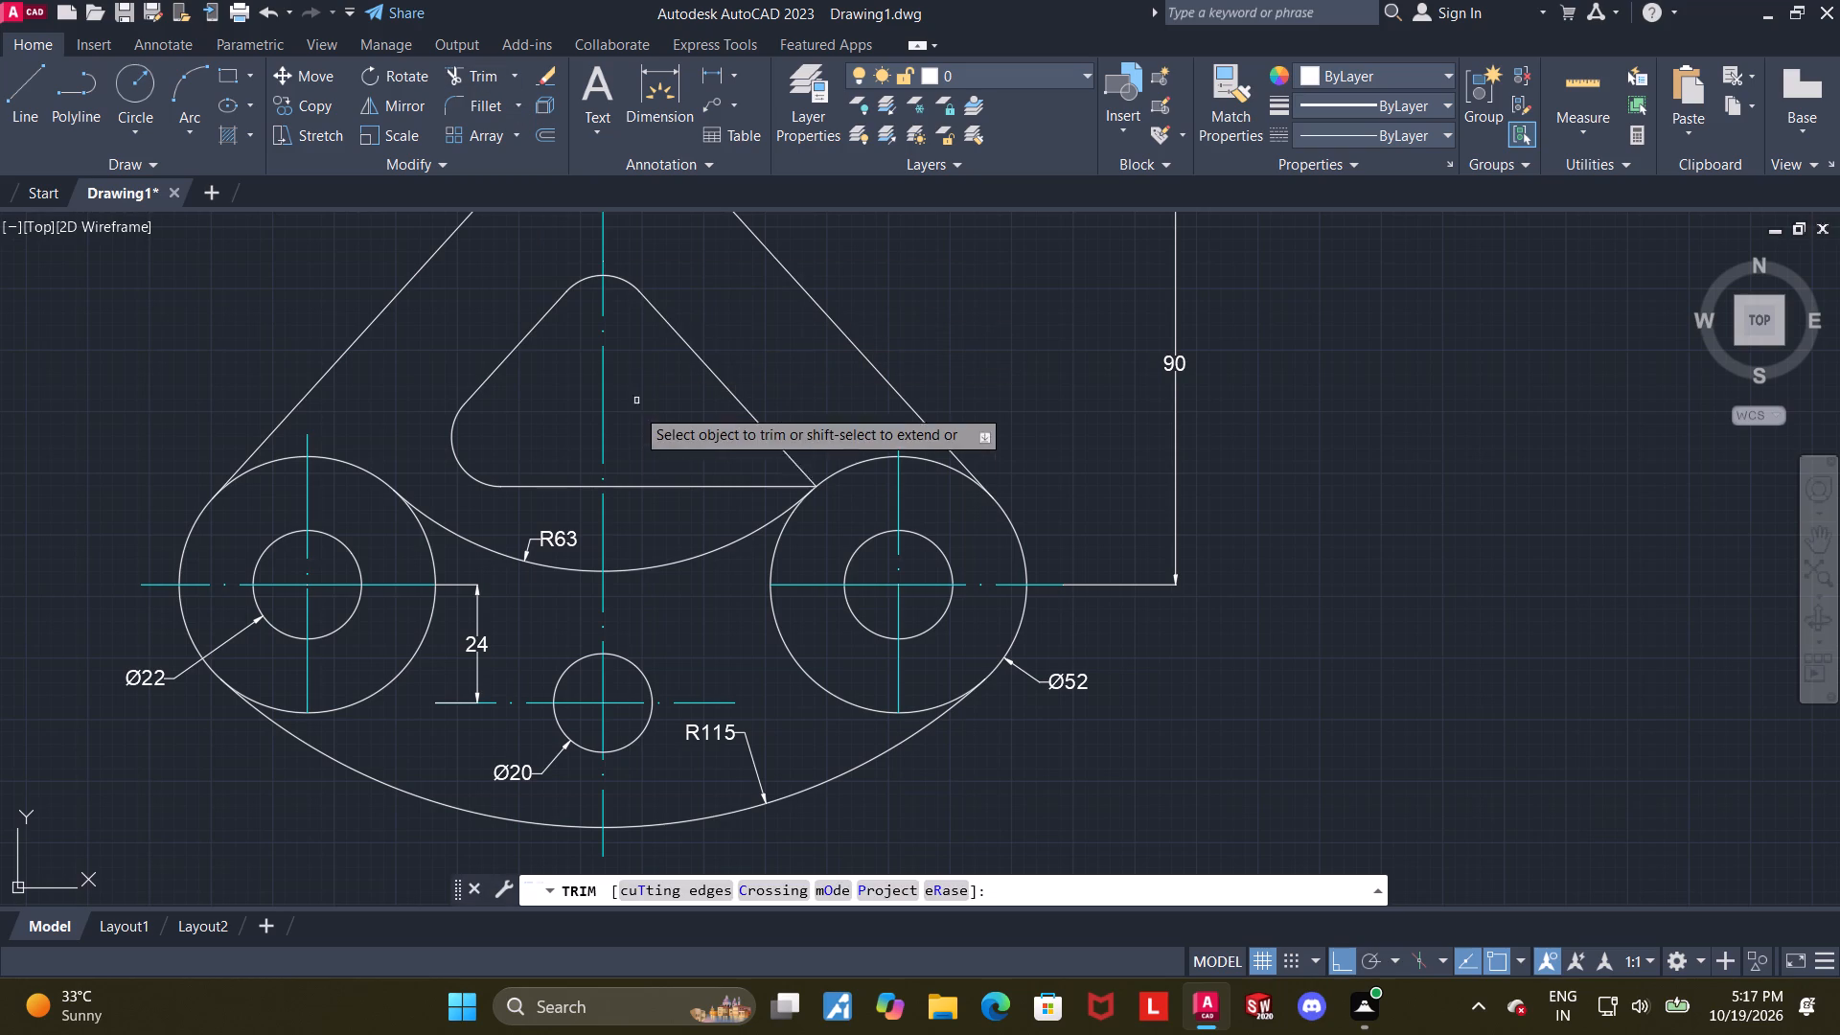
drag(657, 458, 659, 509)
drag(492, 432, 458, 505)
drag(527, 469, 527, 485)
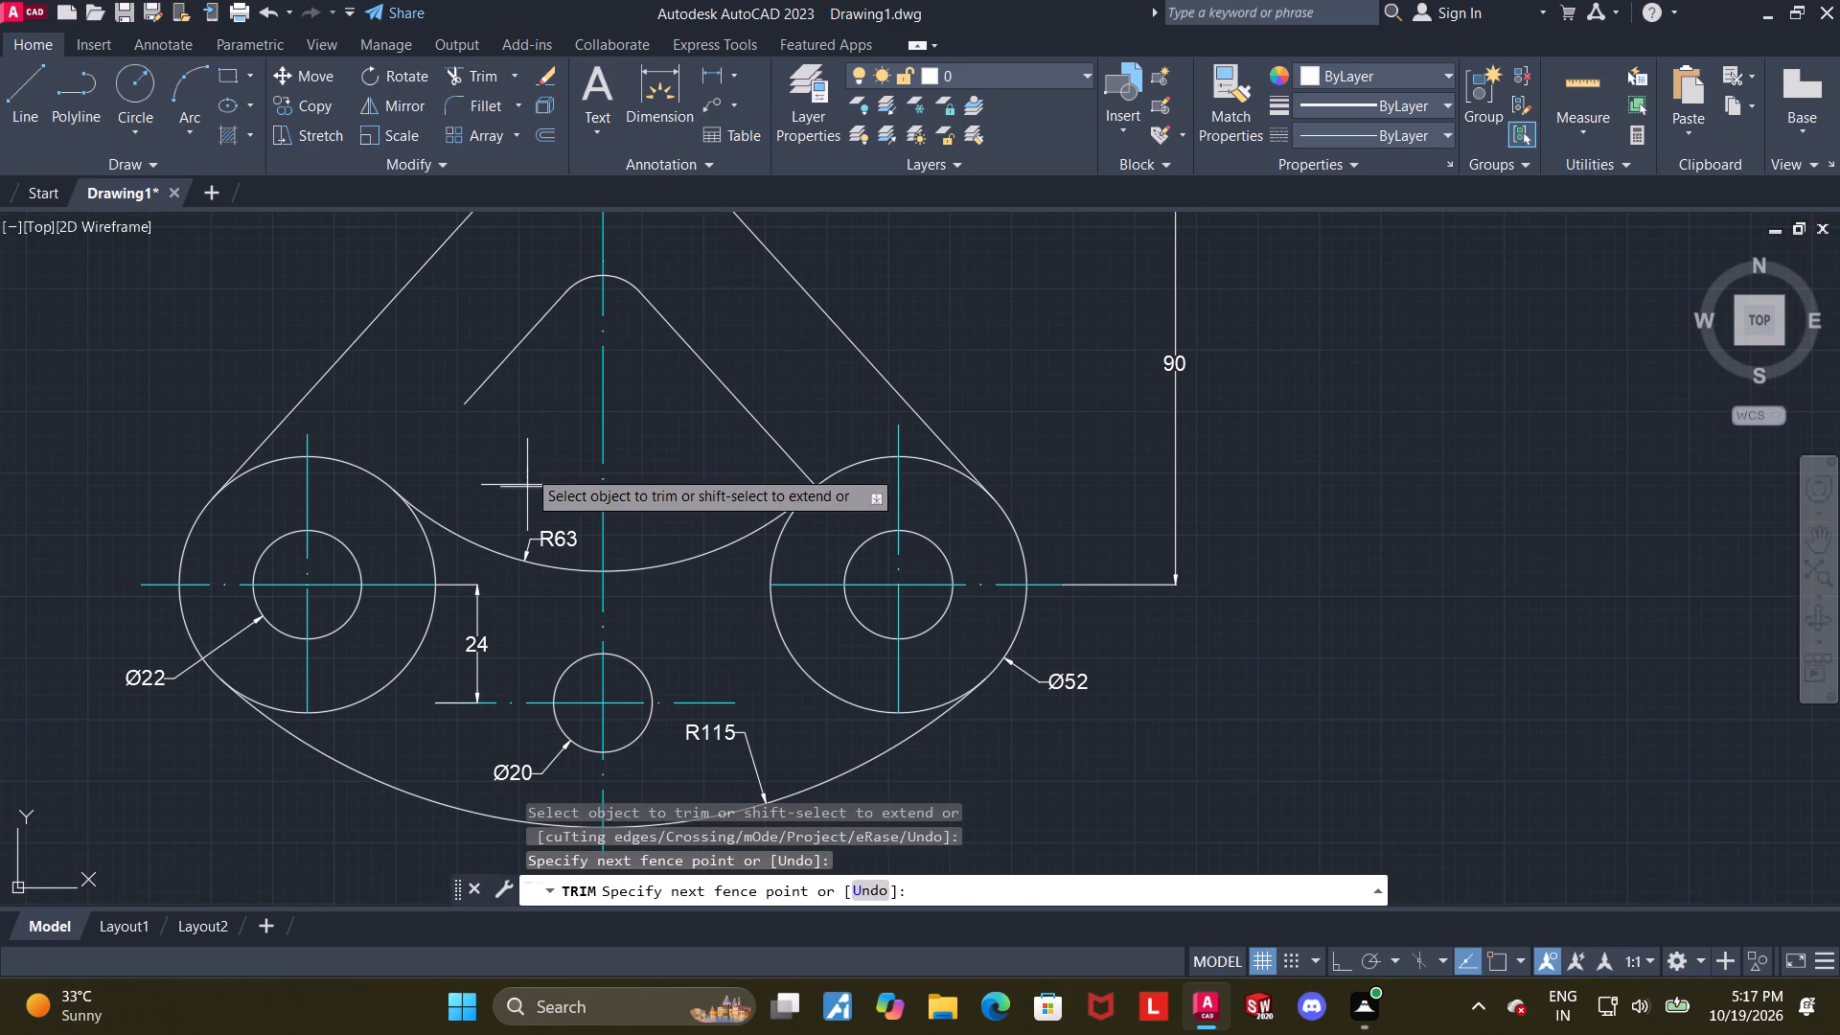
drag(527, 485, 528, 492)
key(Escape)
key(Escape)
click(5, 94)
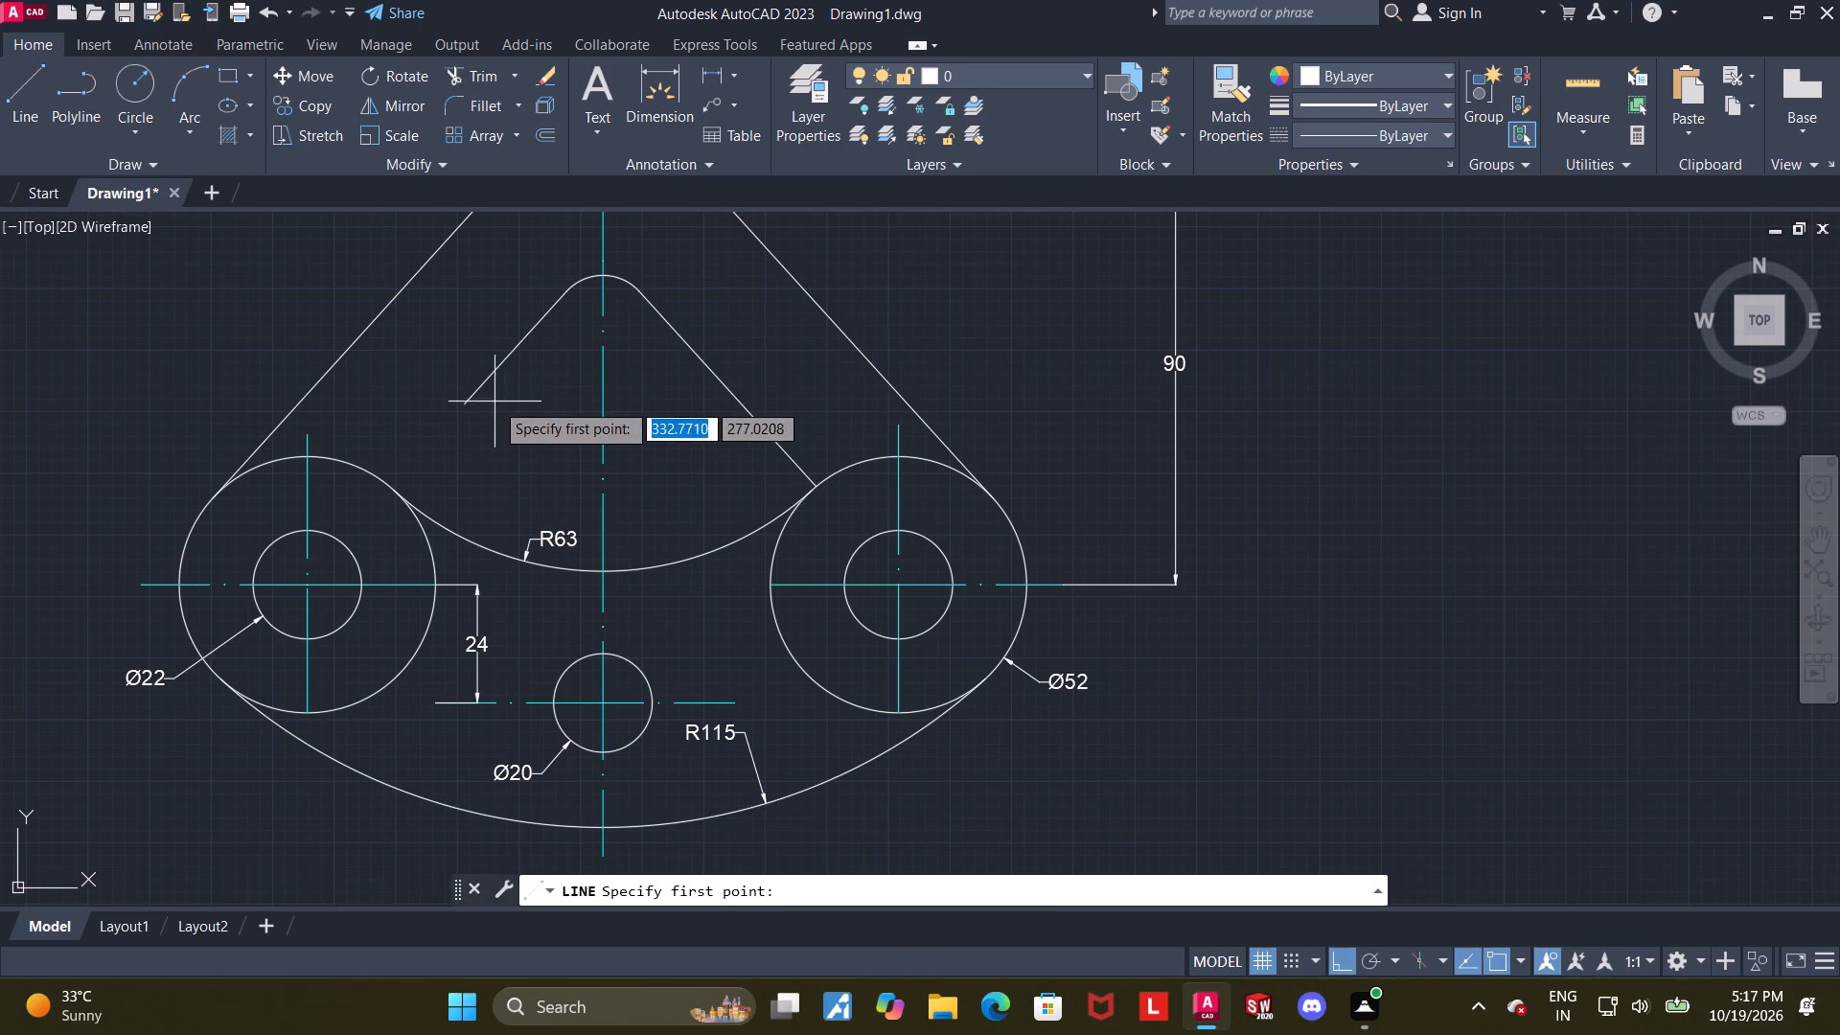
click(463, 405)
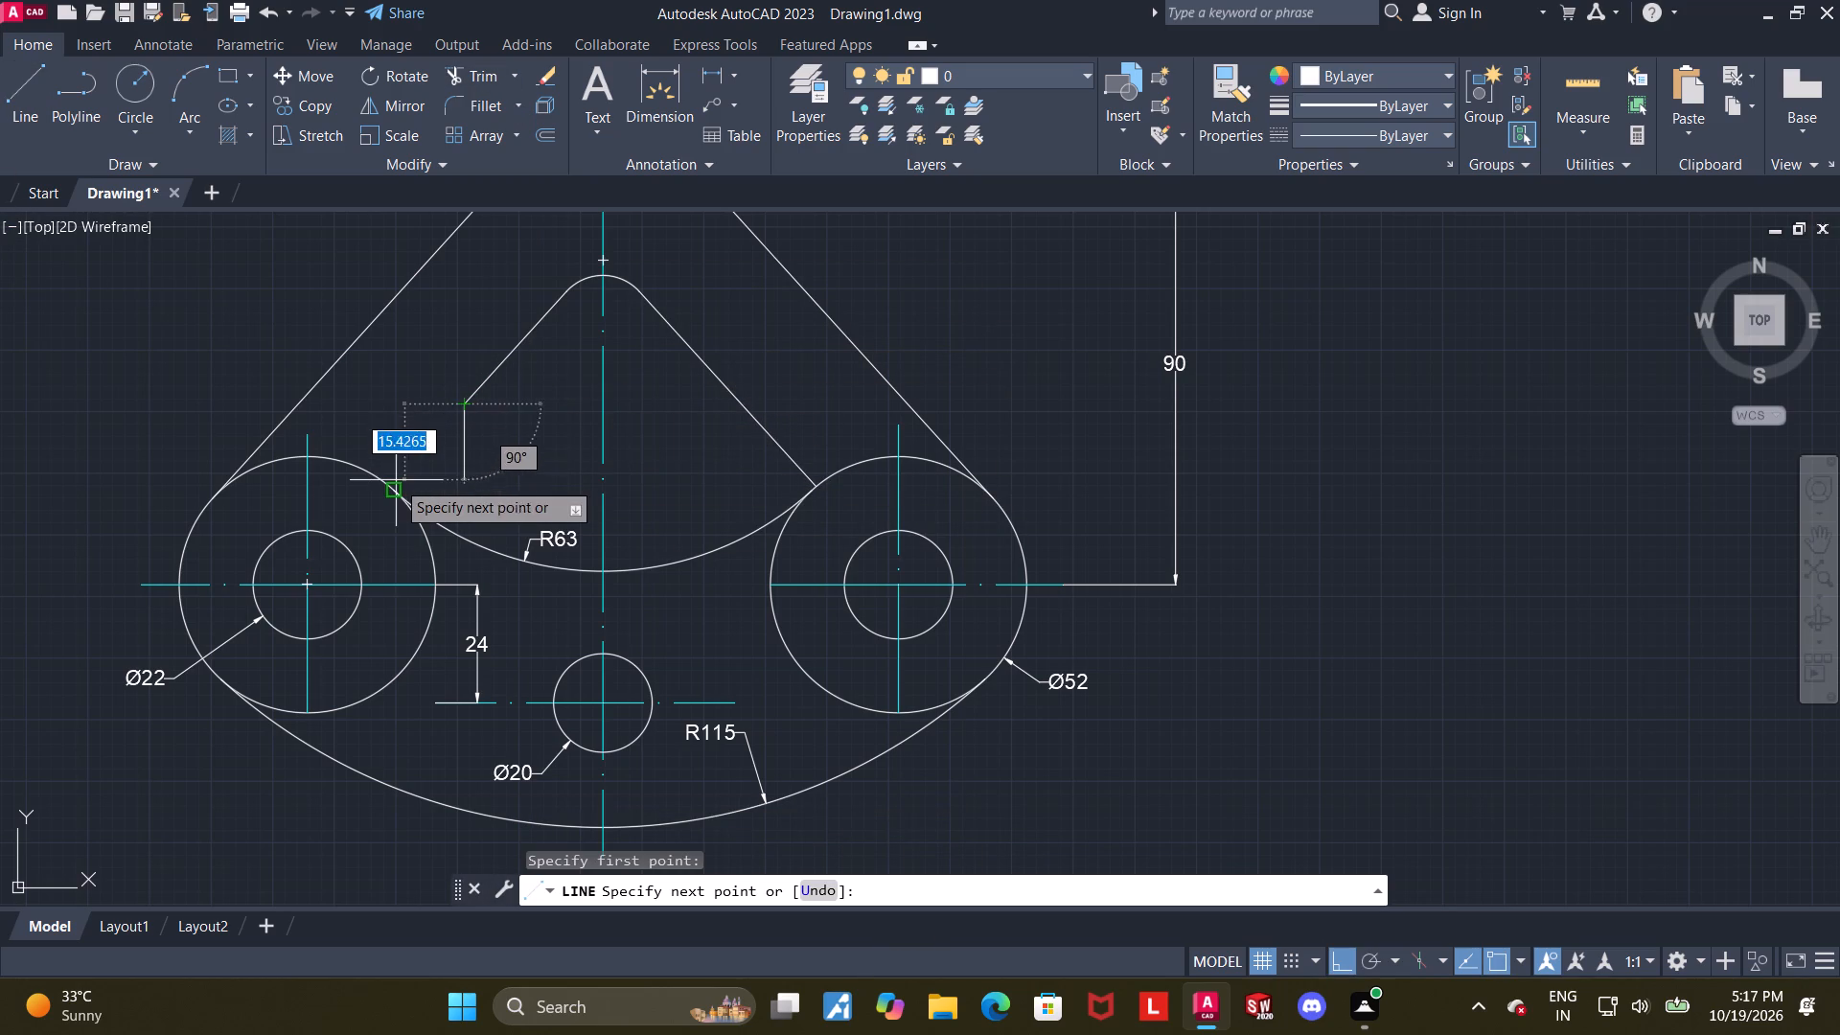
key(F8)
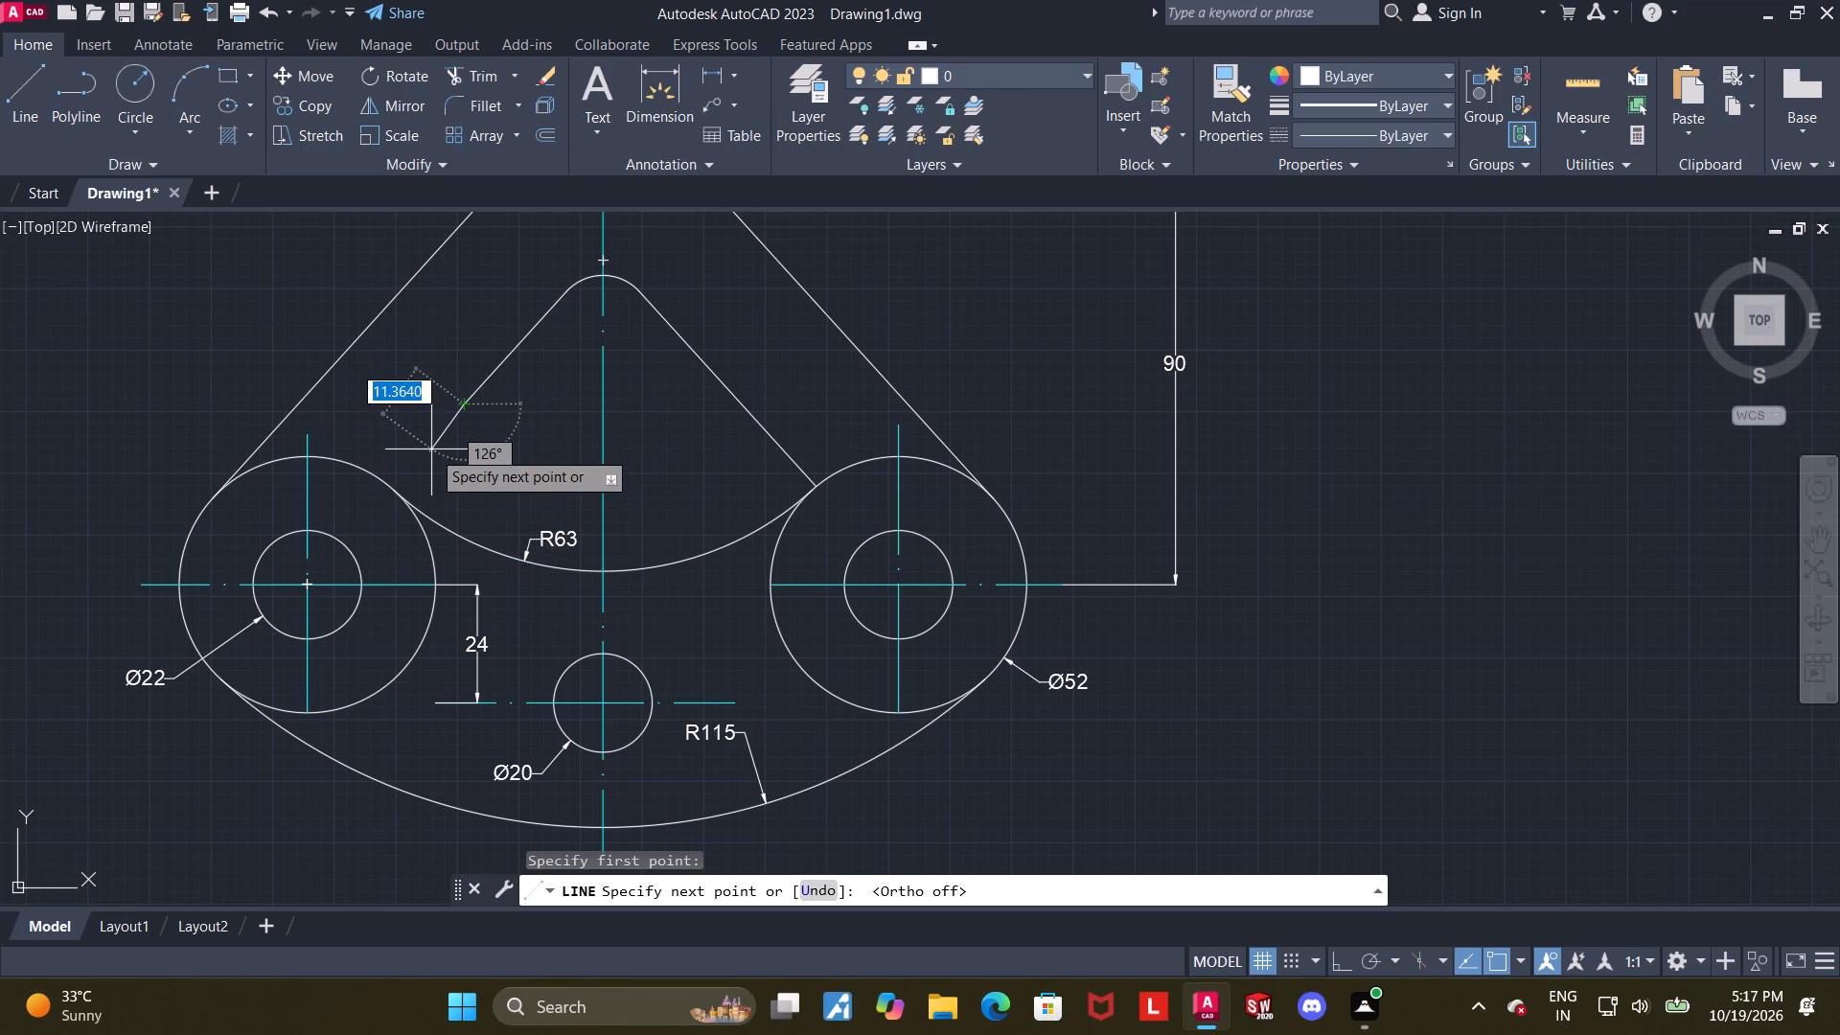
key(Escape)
Delete the inner opening's shortened left slanted line.
click(504, 360)
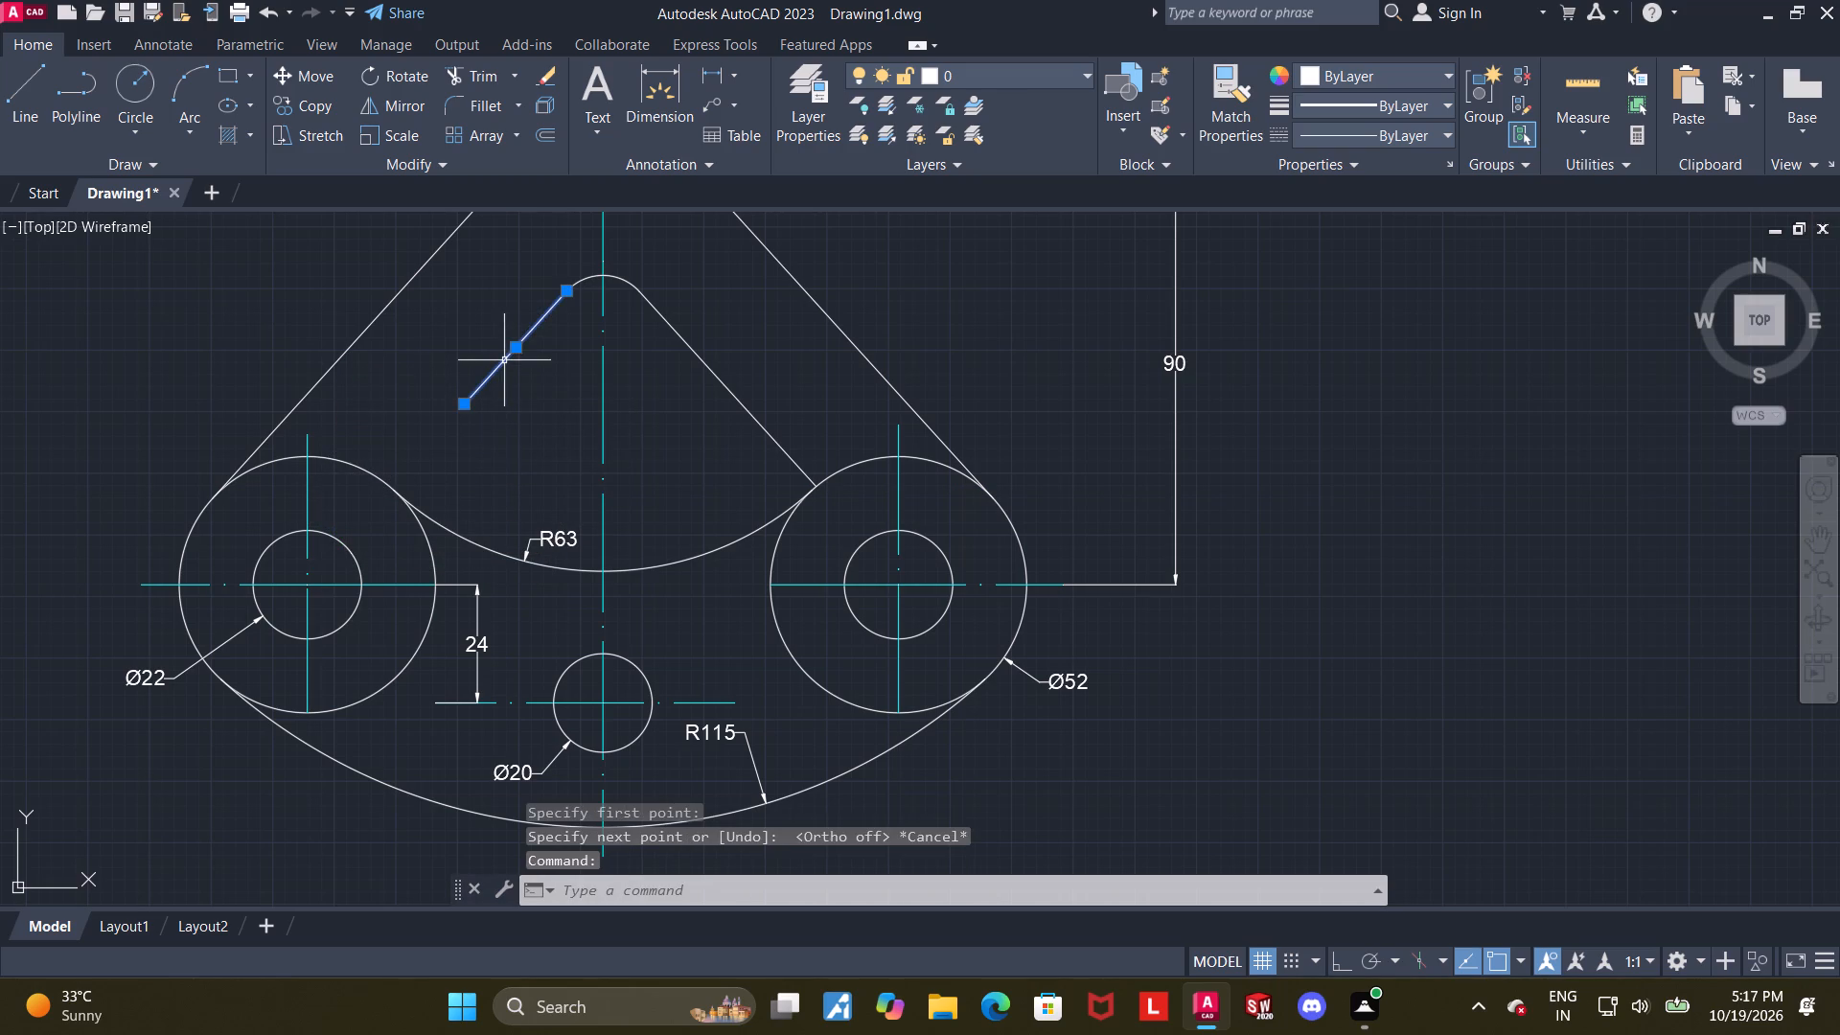
key(Delete)
key(Escape)
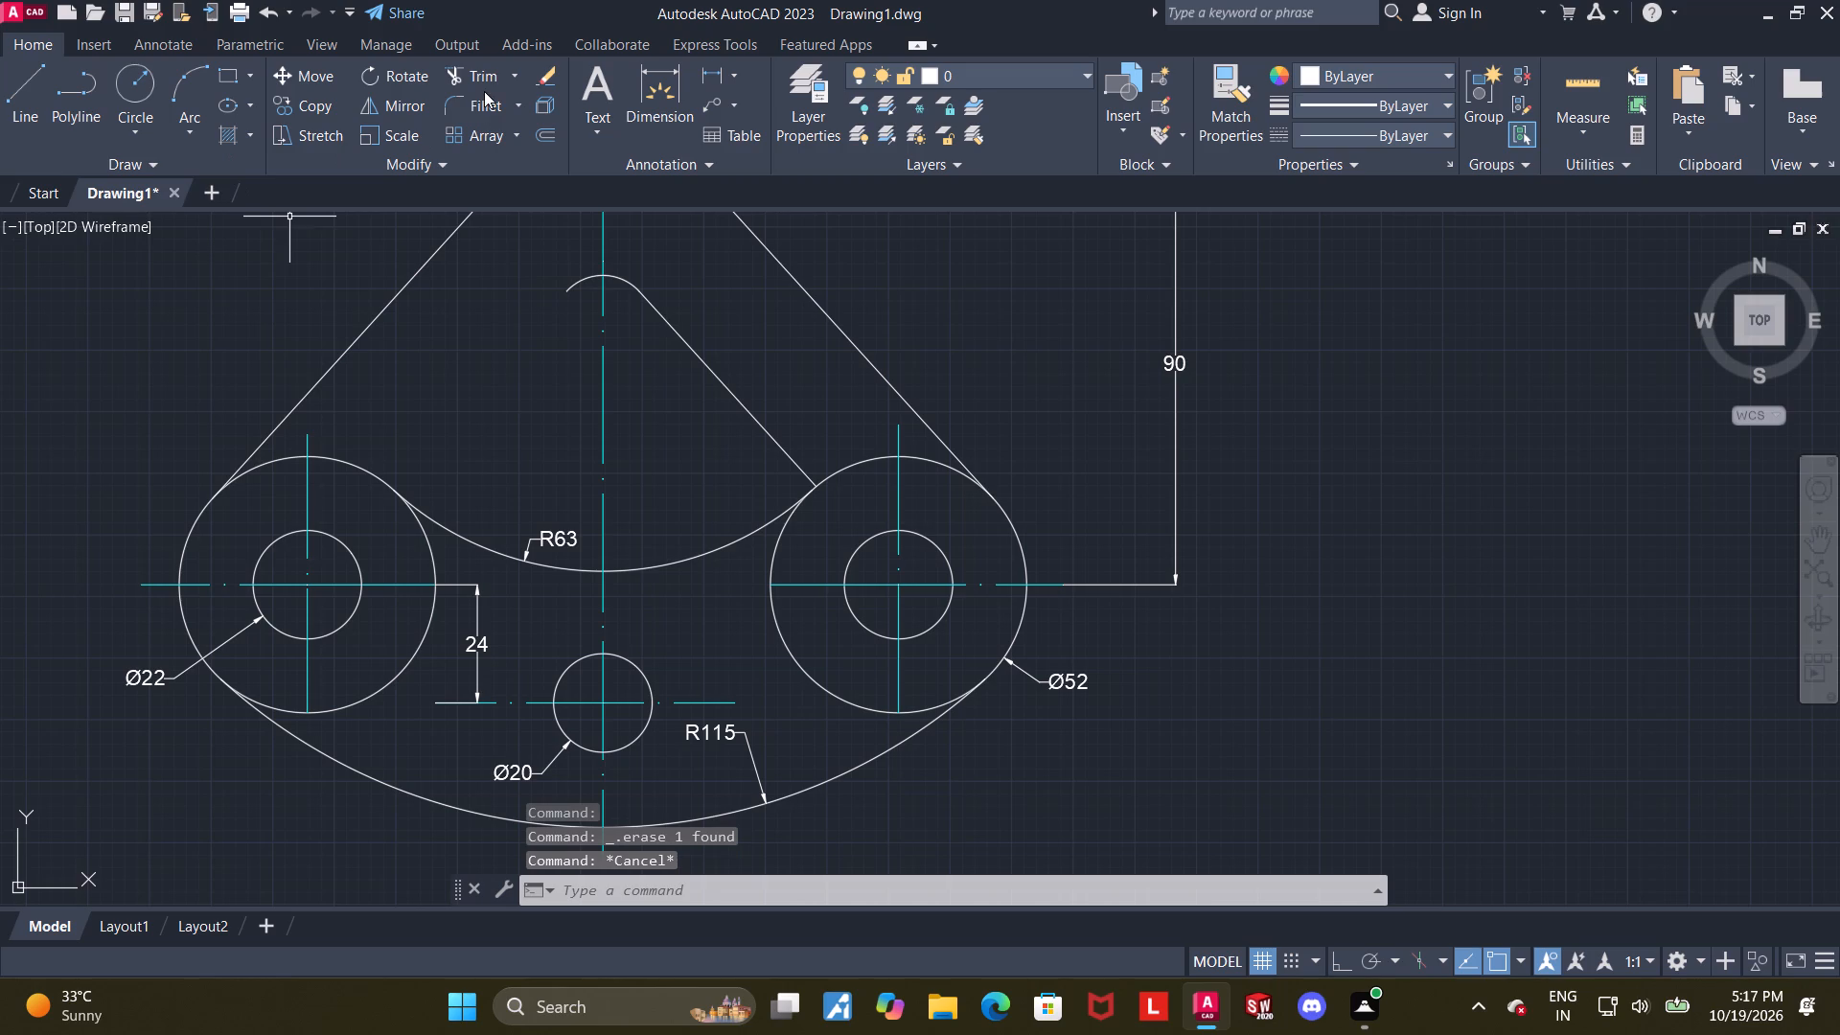
Mirror the inner opening's right slanted line across the vertical centerline, keeping the original.
click(668, 323)
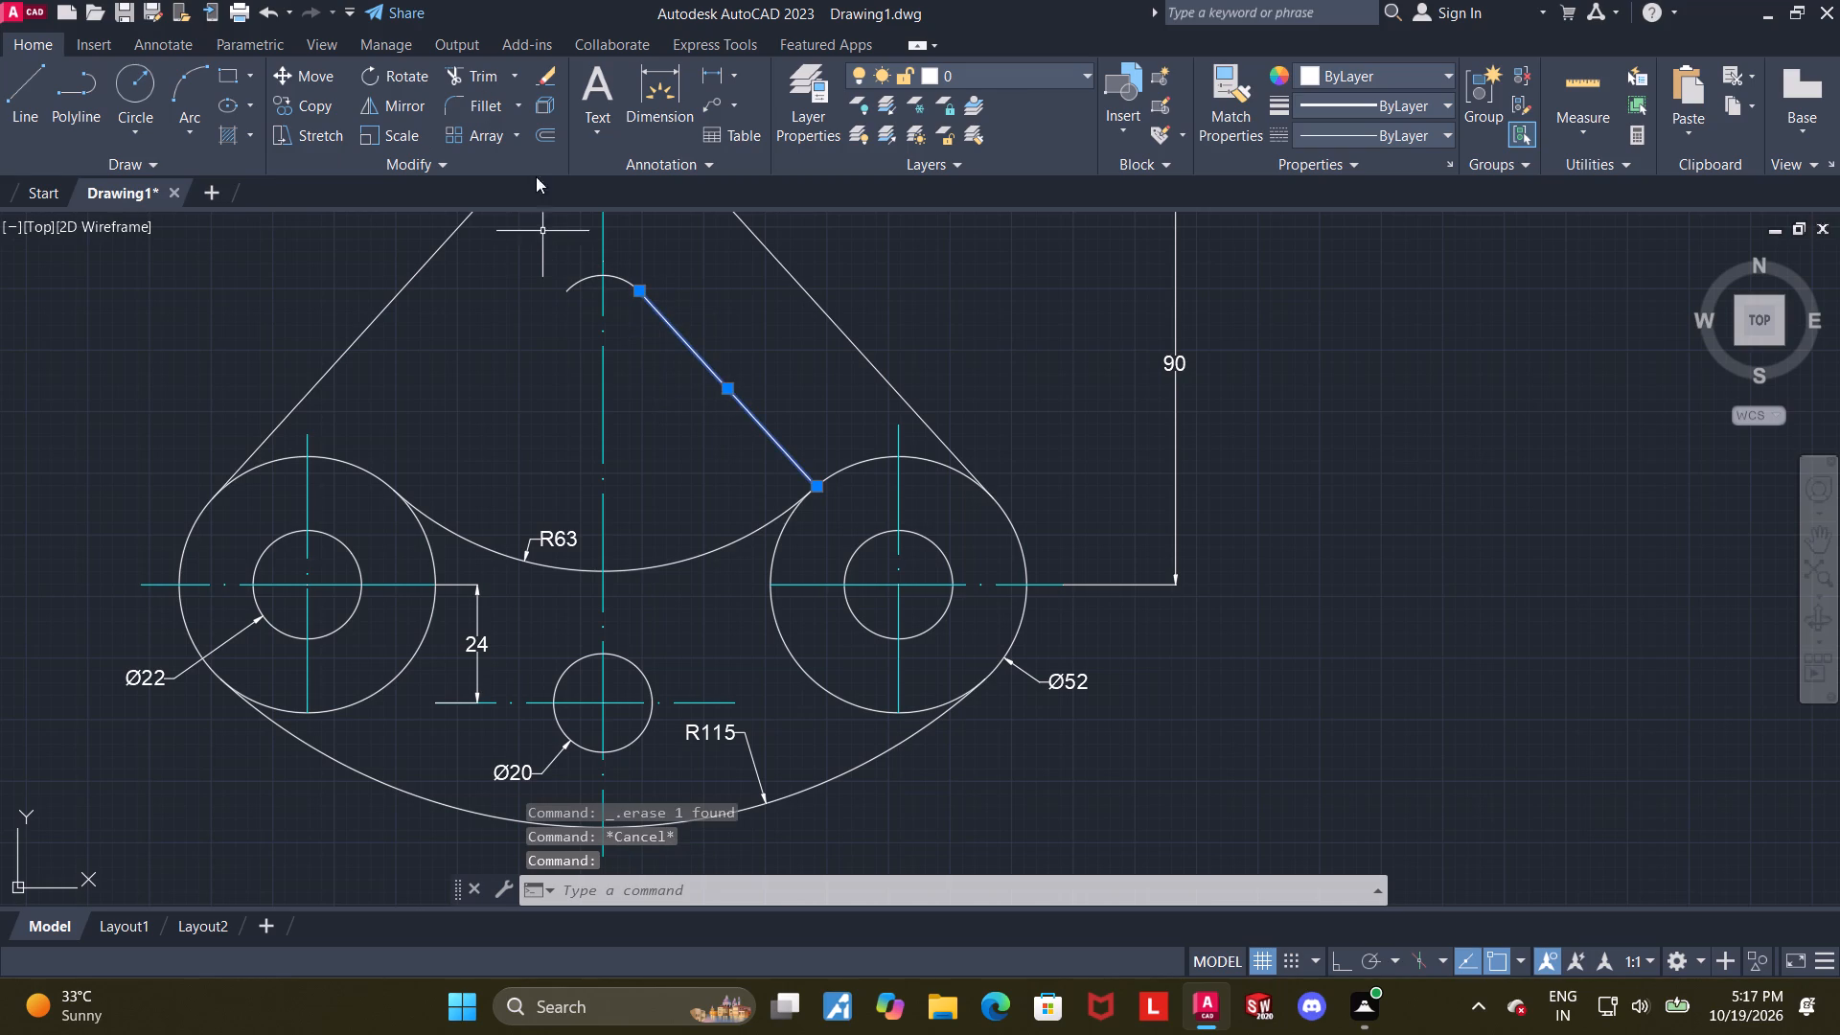
click(396, 106)
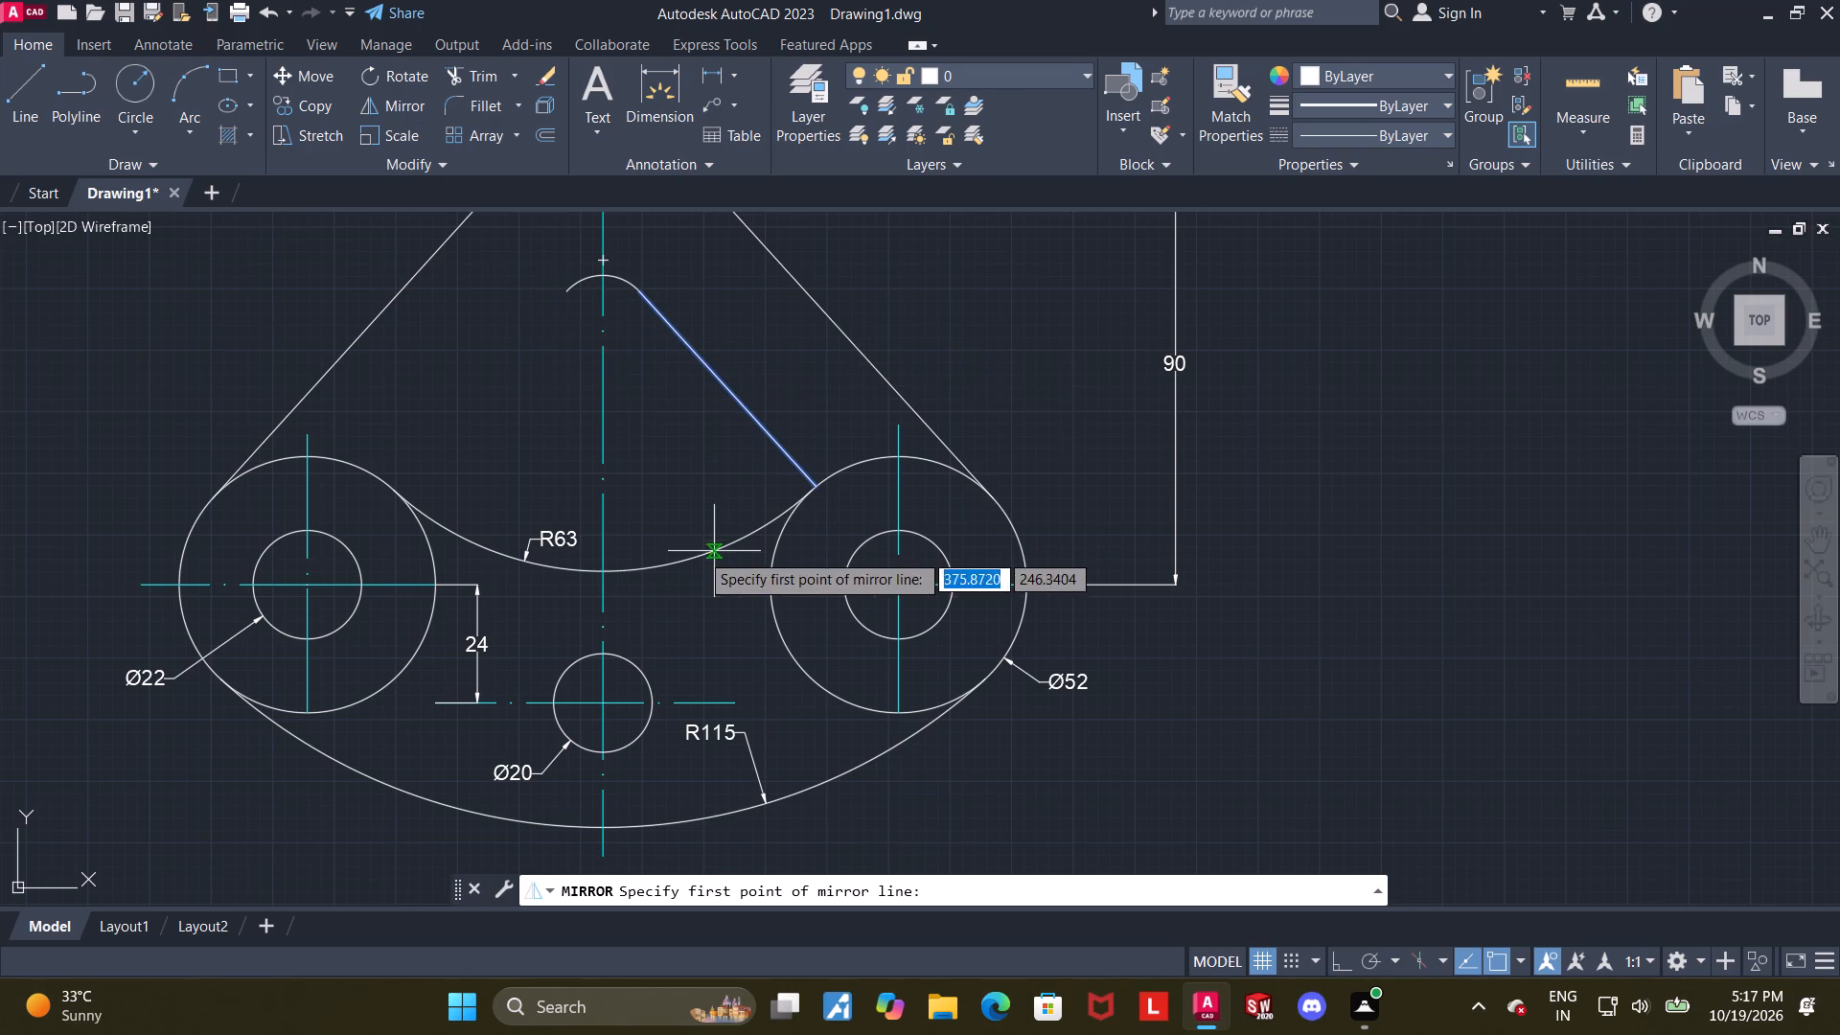
key(Return)
click(596, 570)
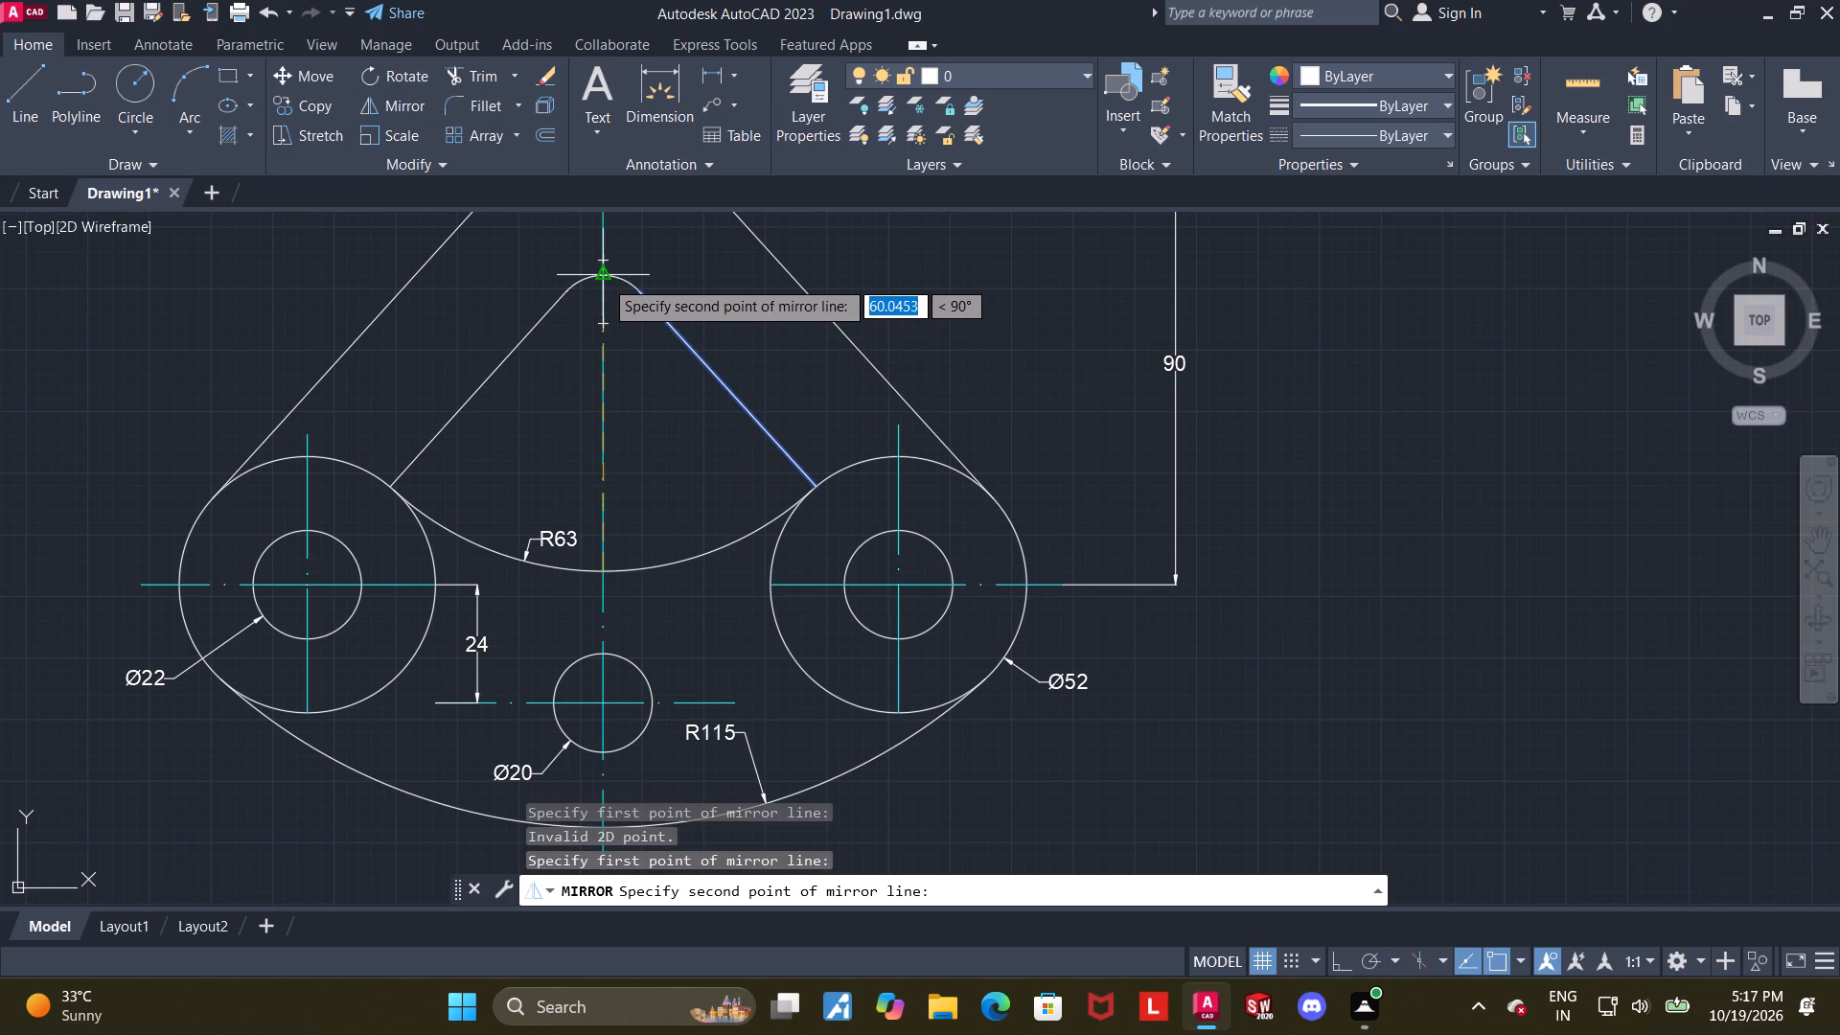
click(604, 279)
drag(636, 367, 604, 279)
key(Escape)
Draw a line from the right lower outer circle's inner side point about 16 horizontally towards the centerline, continued 26 straight up.
scroll(563, 279, up, 2)
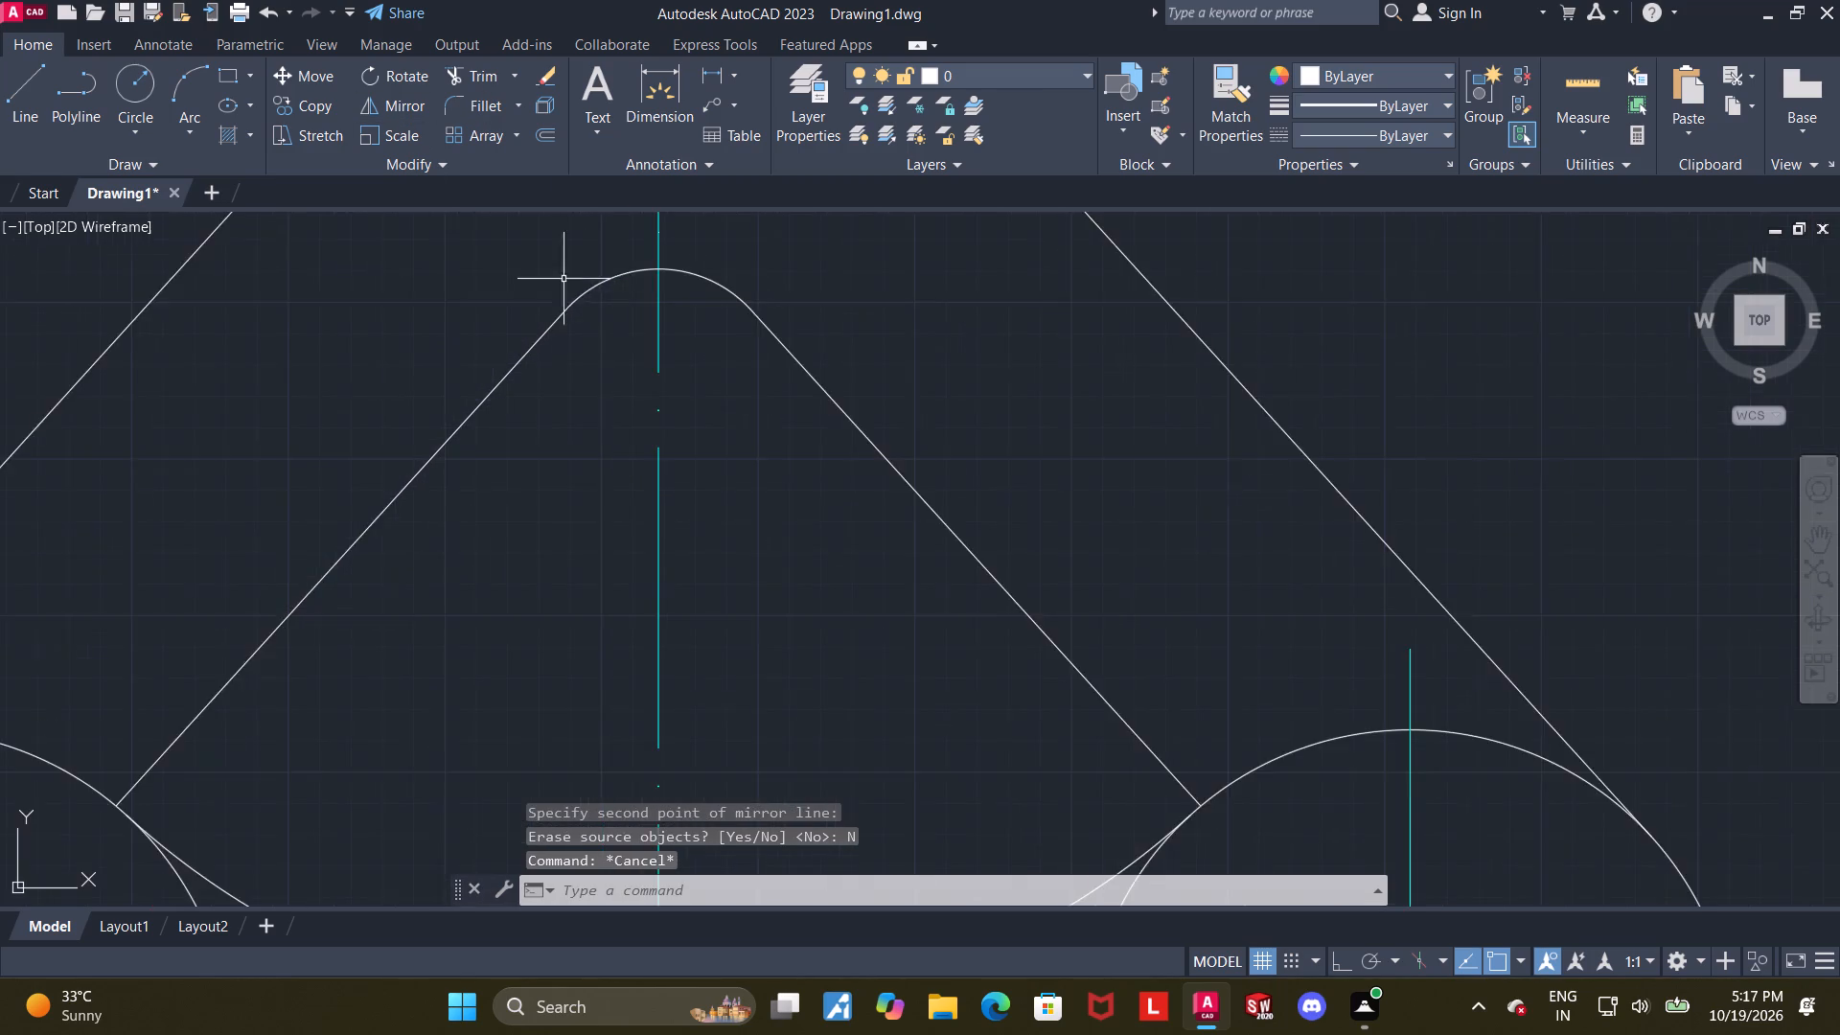
scroll(624, 278, down, 3)
key(Escape)
middle_drag(664, 366, 678, 394)
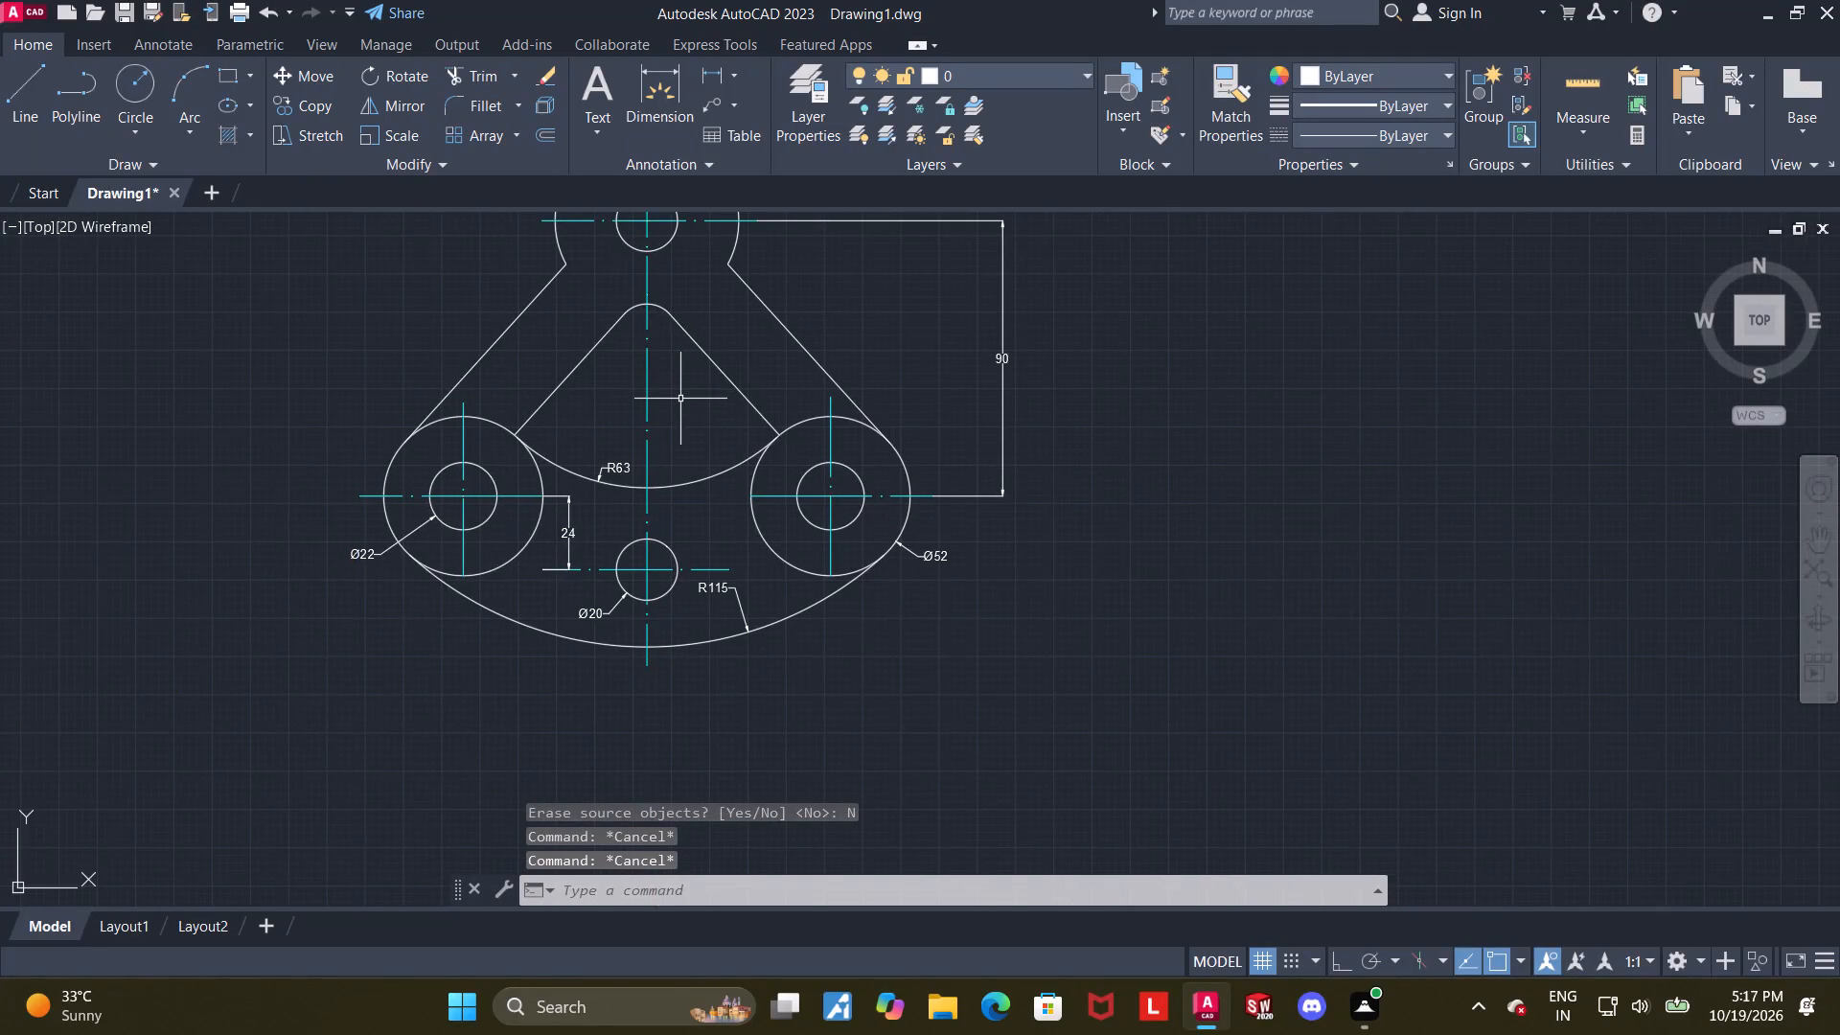
scroll(680, 399, up, 1)
key(Escape)
click(14, 89)
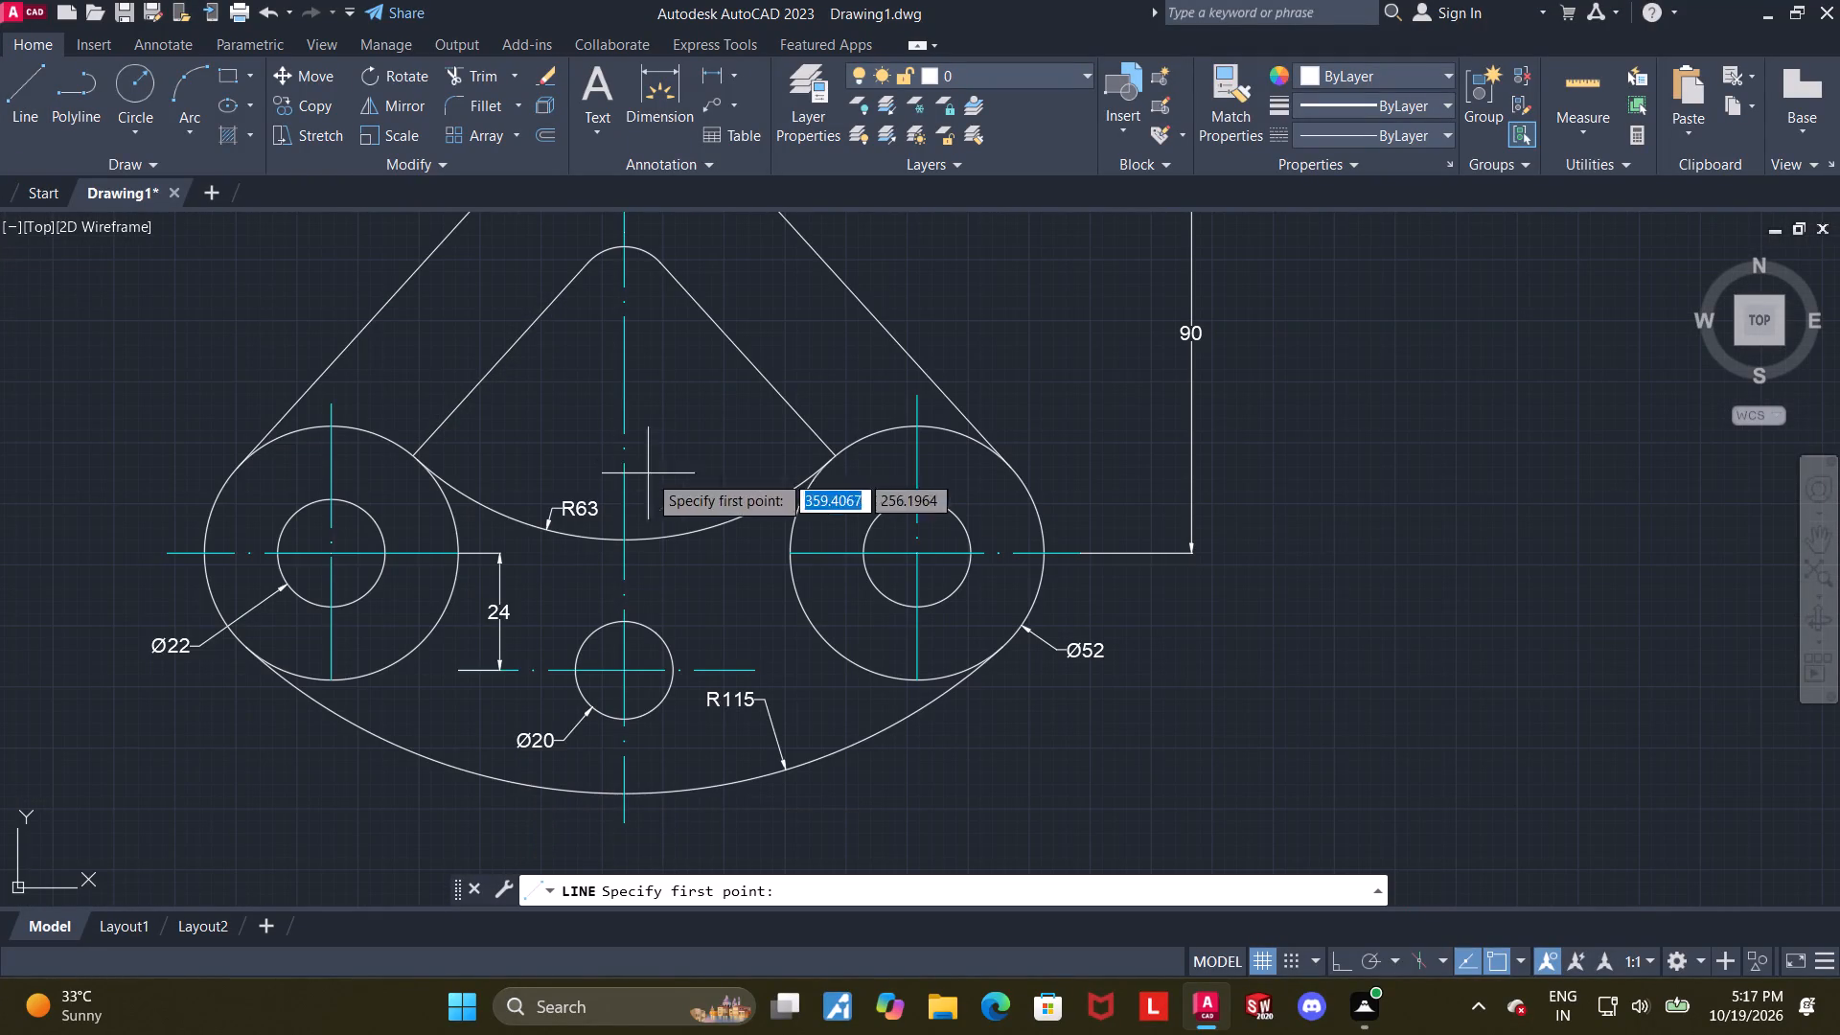
click(787, 554)
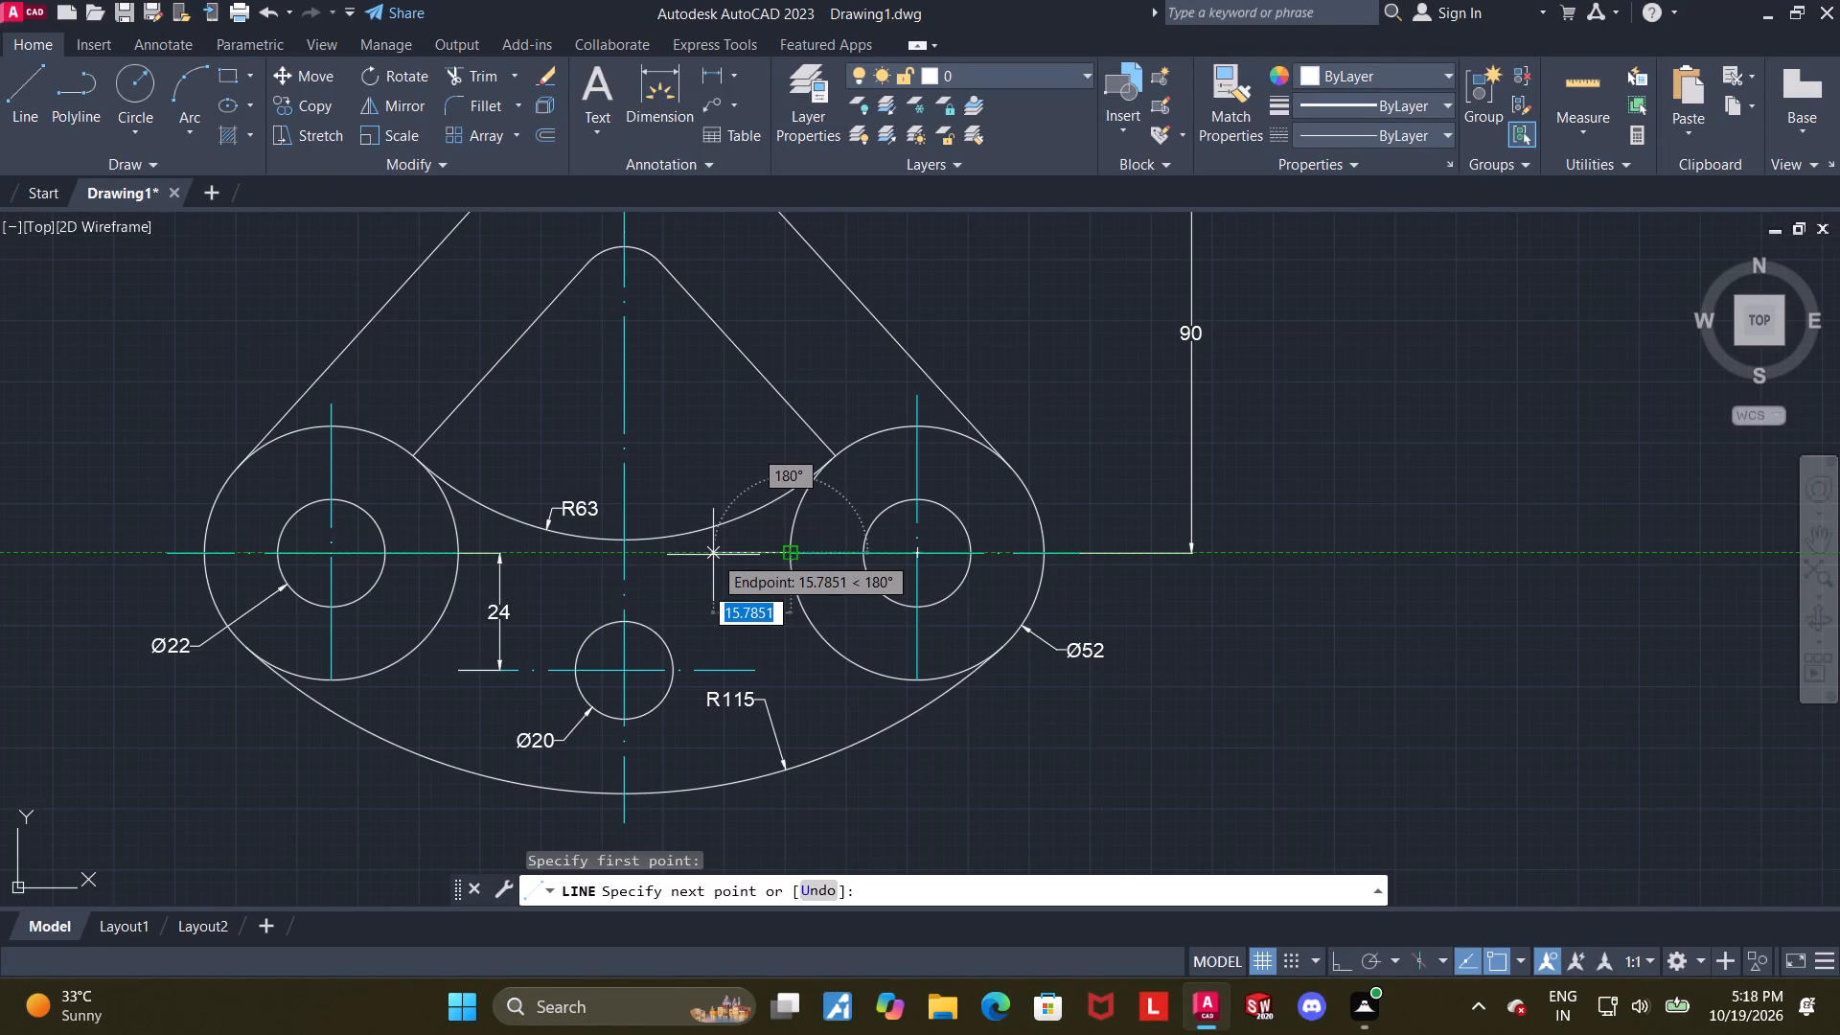
click(713, 555)
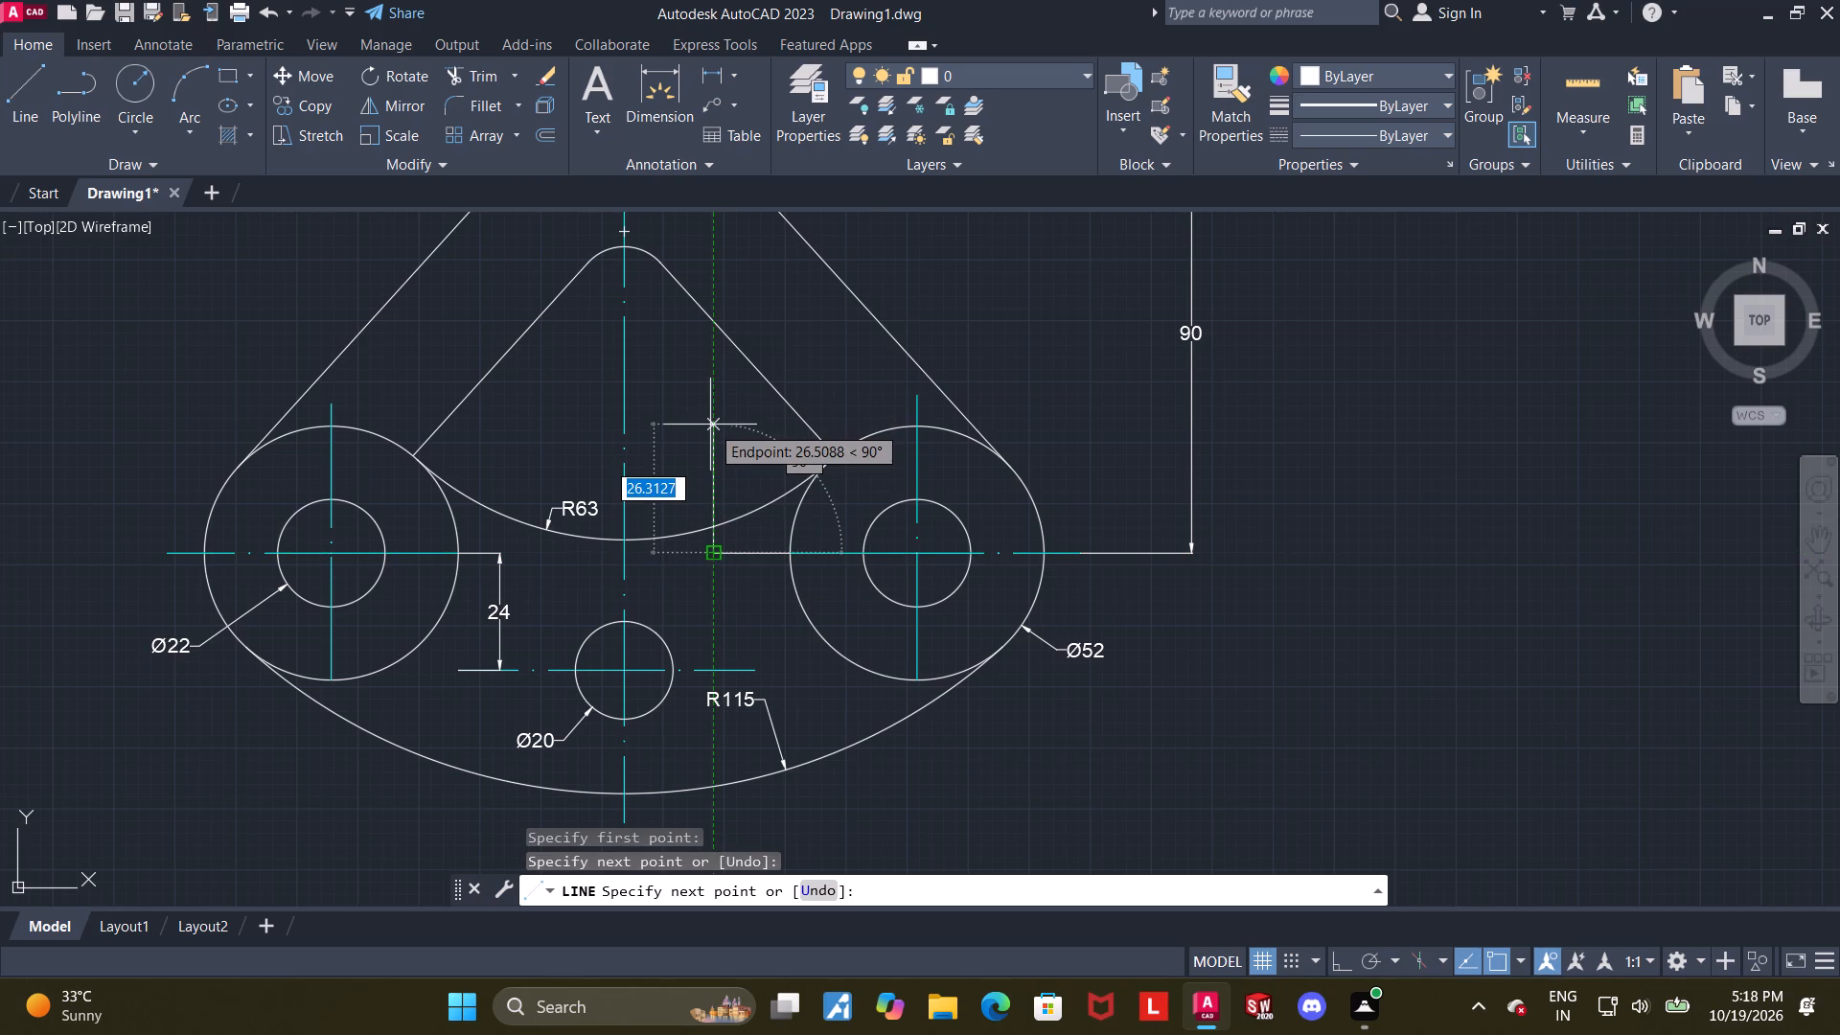
text(26)
key(Return)
key(Escape)
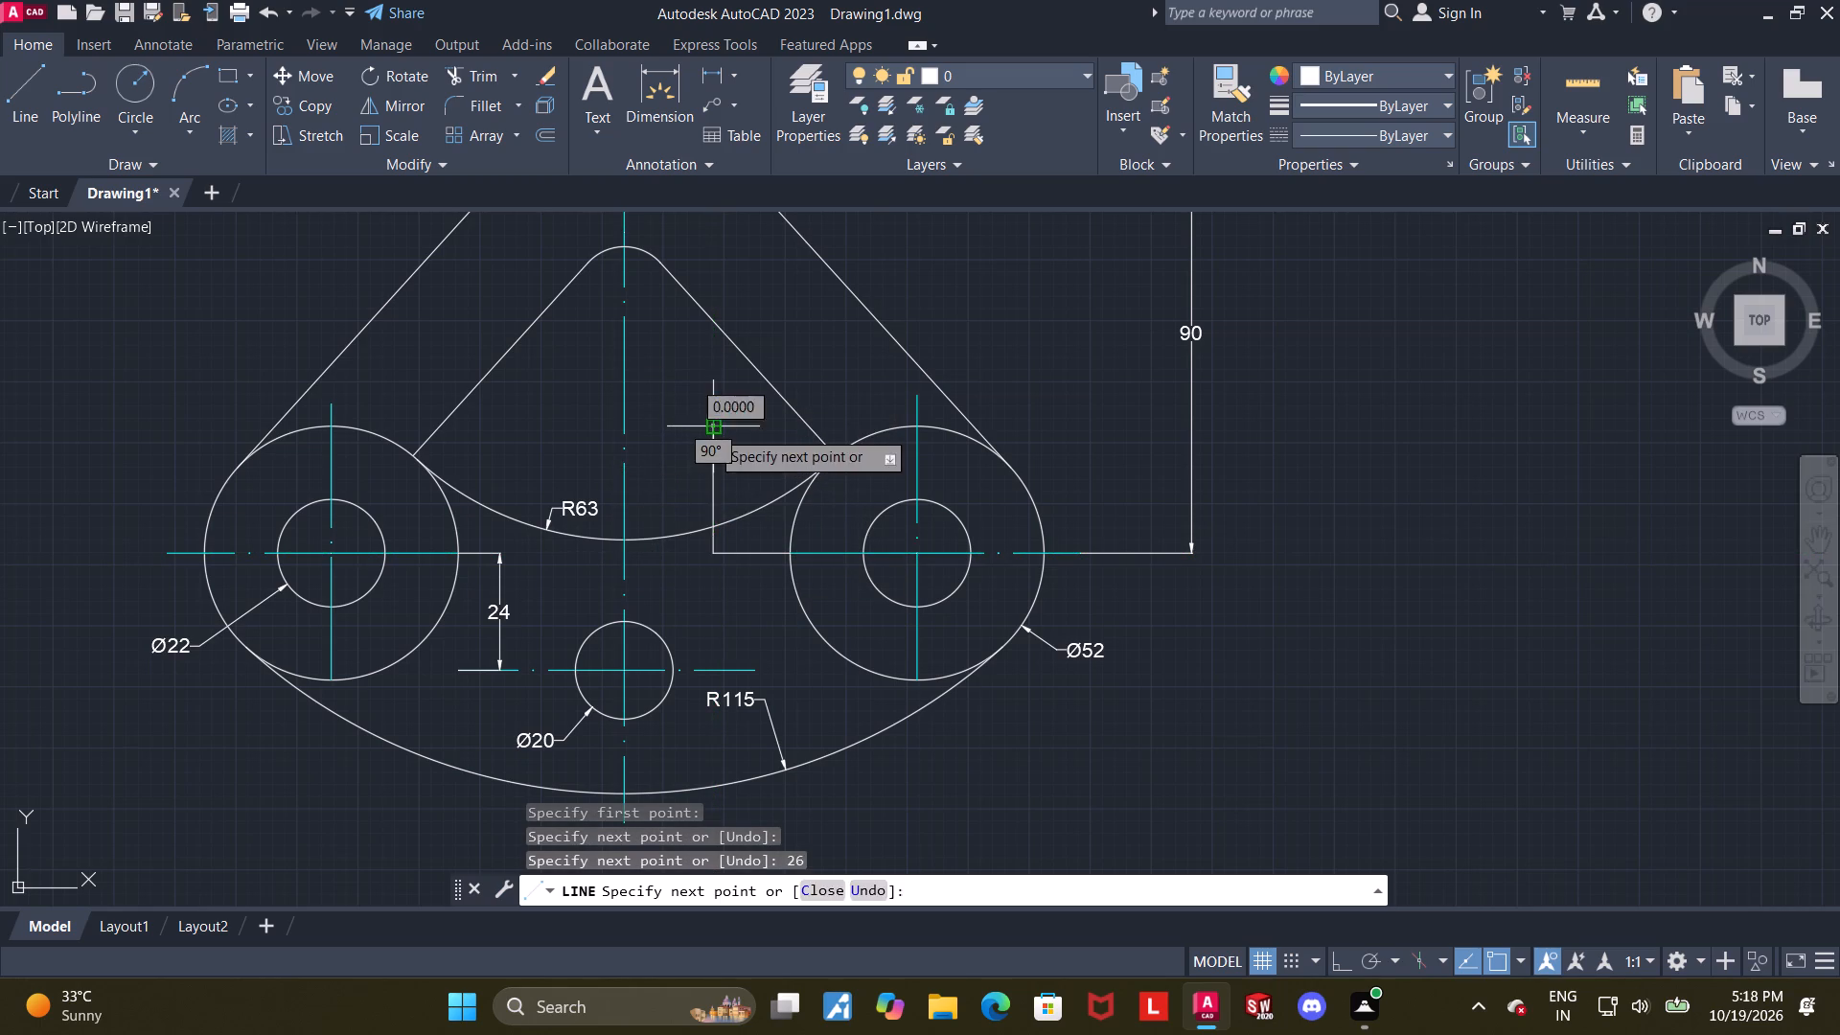
key(Escape)
Draw a horizontal line from the top of the 26-long vertical line to just past the vertical centerline.
click(16, 87)
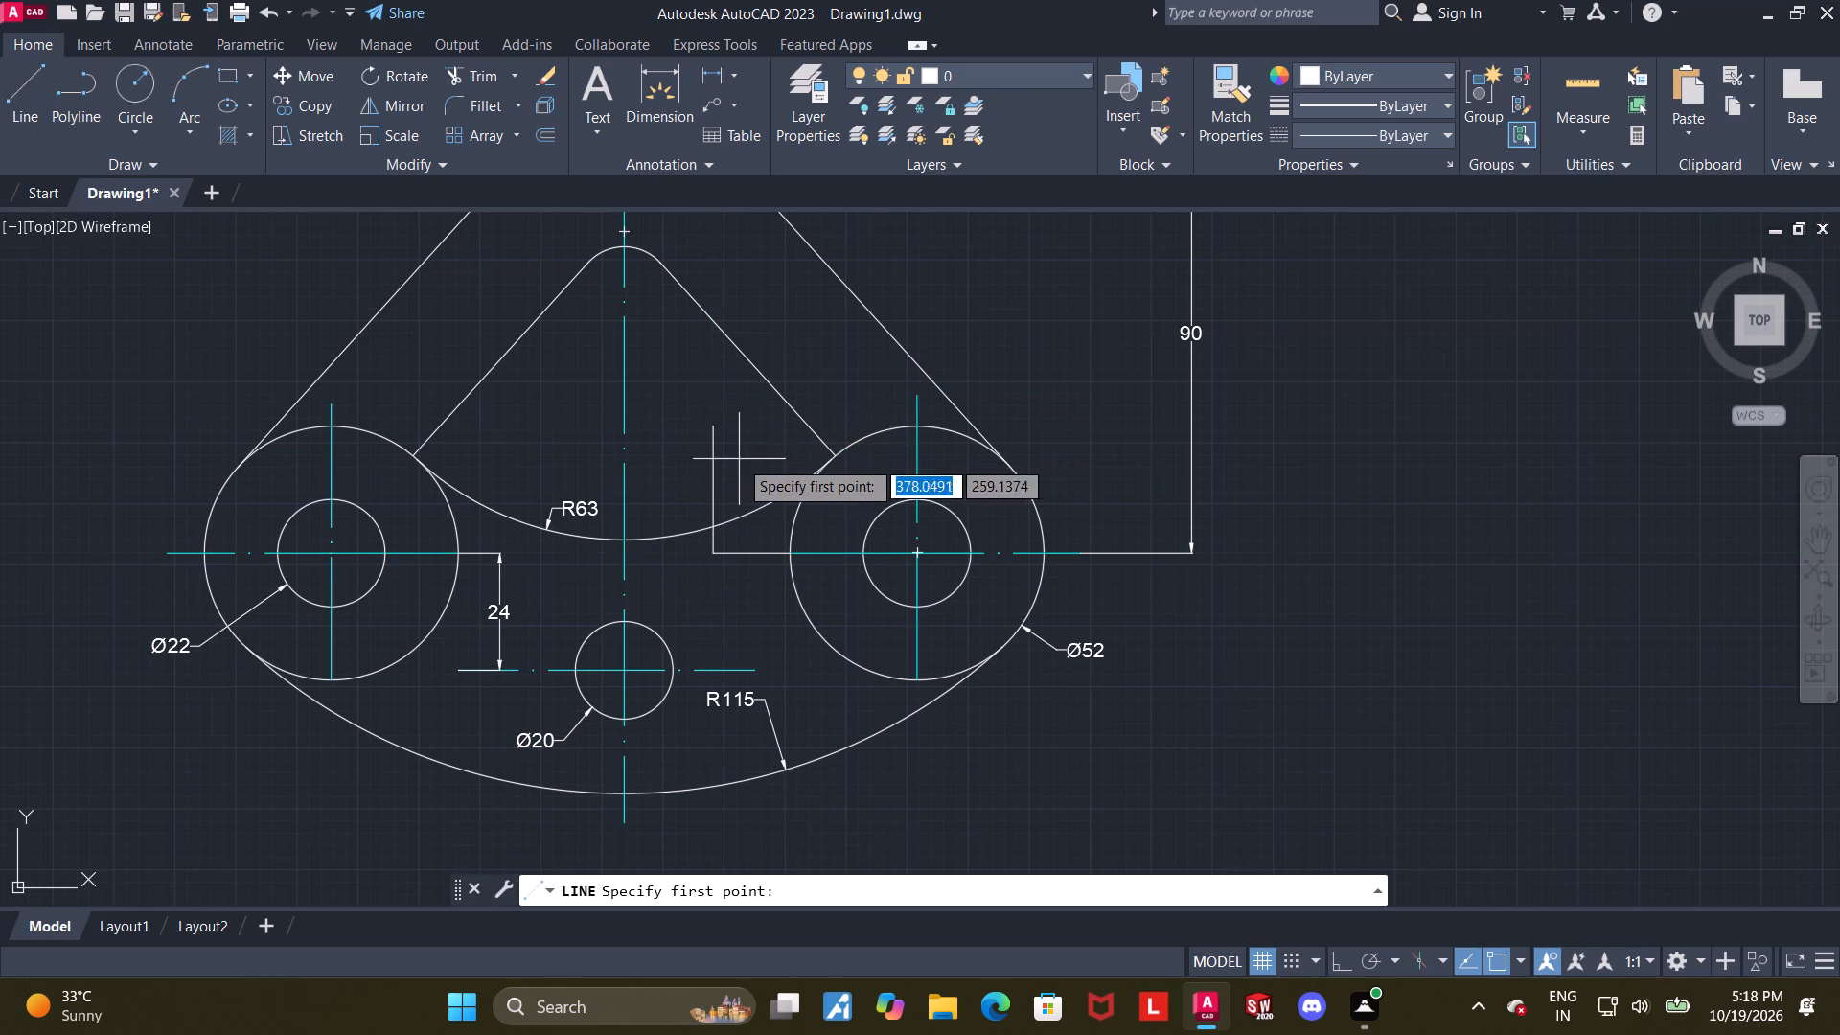
click(706, 426)
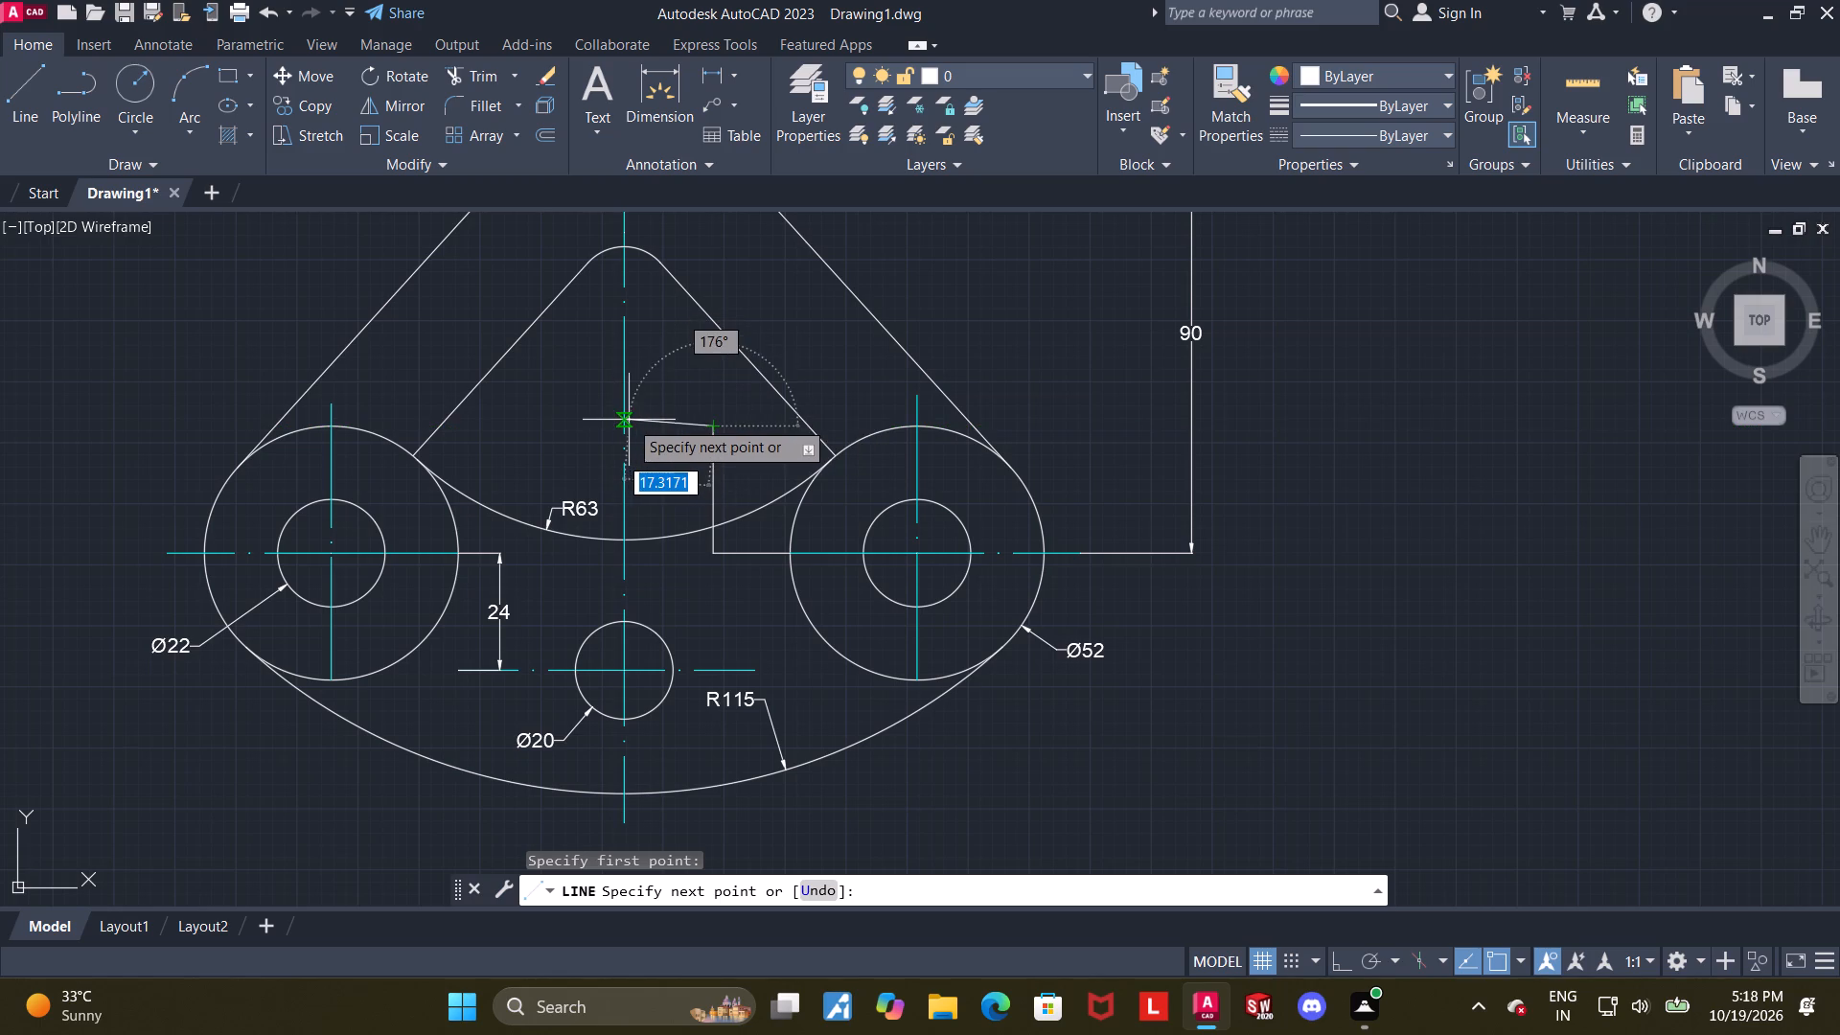
click(574, 433)
key(Escape)
key(Escape)
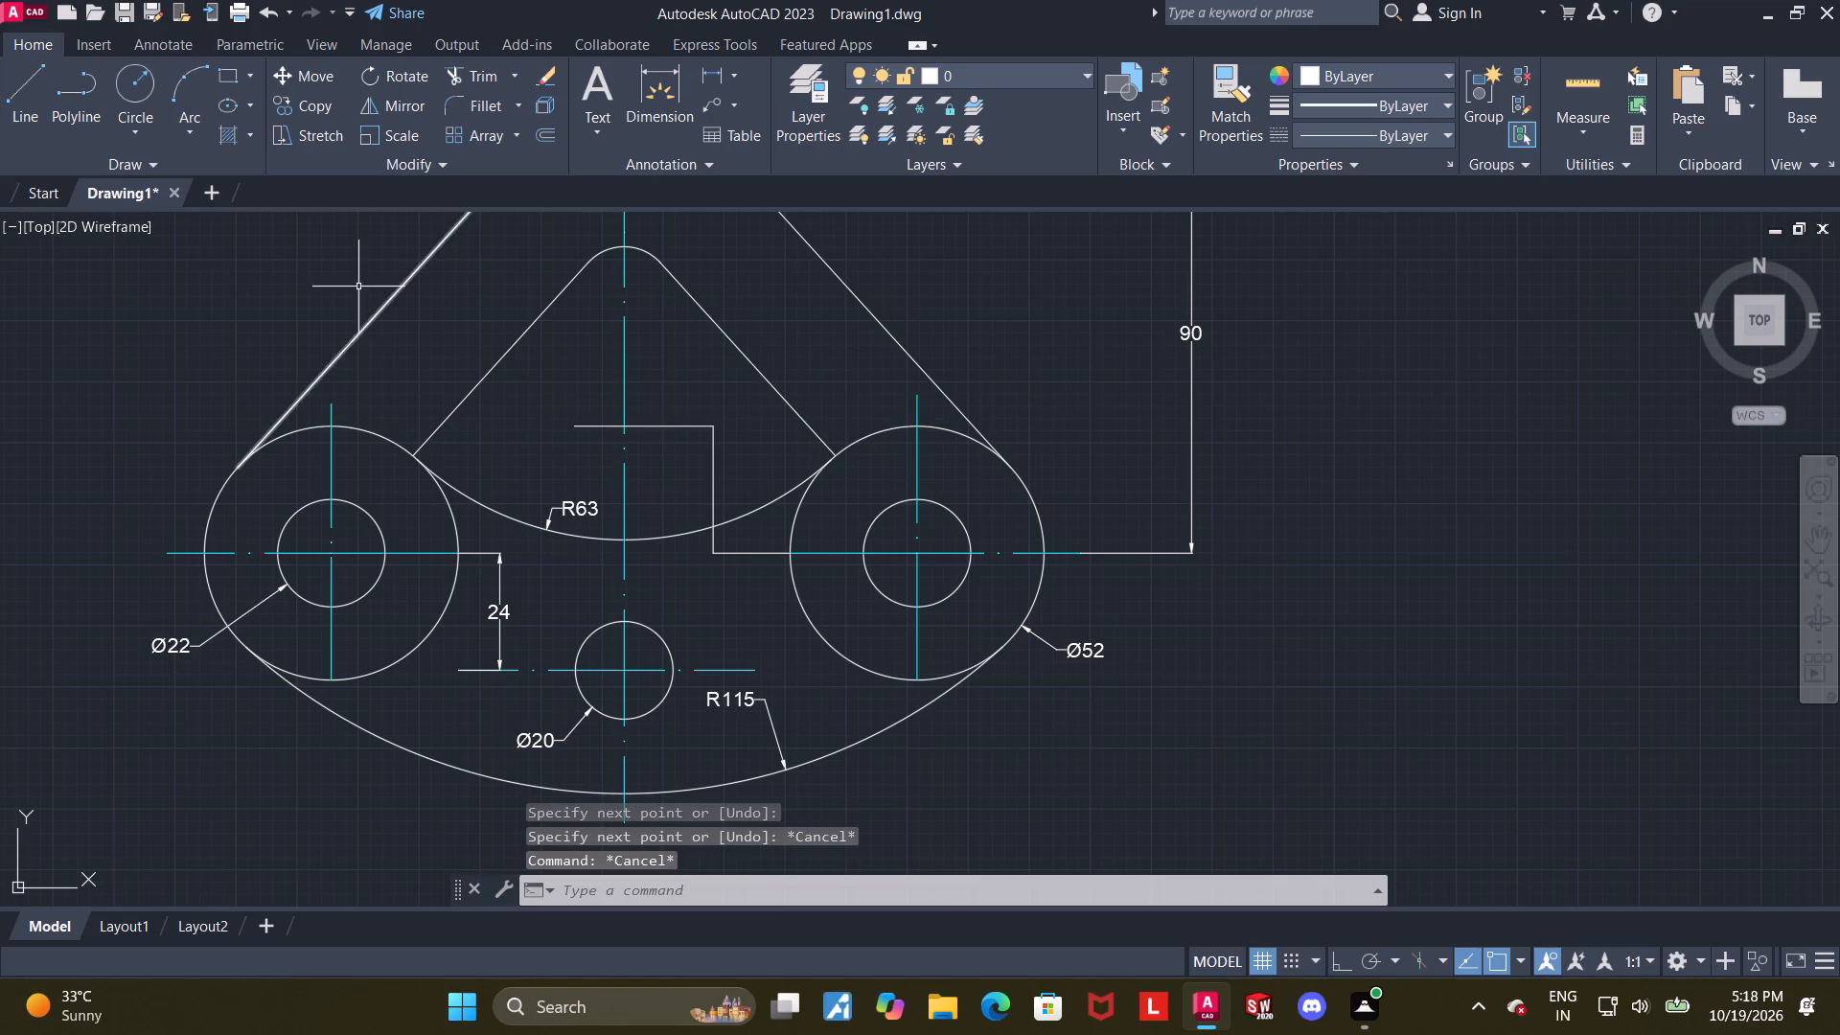
Trim the upper horizontal line back to the vertical centerline and remove the 26-long vertical and 16-long horizontal construction lines.
click(484, 84)
drag(571, 457, 574, 412)
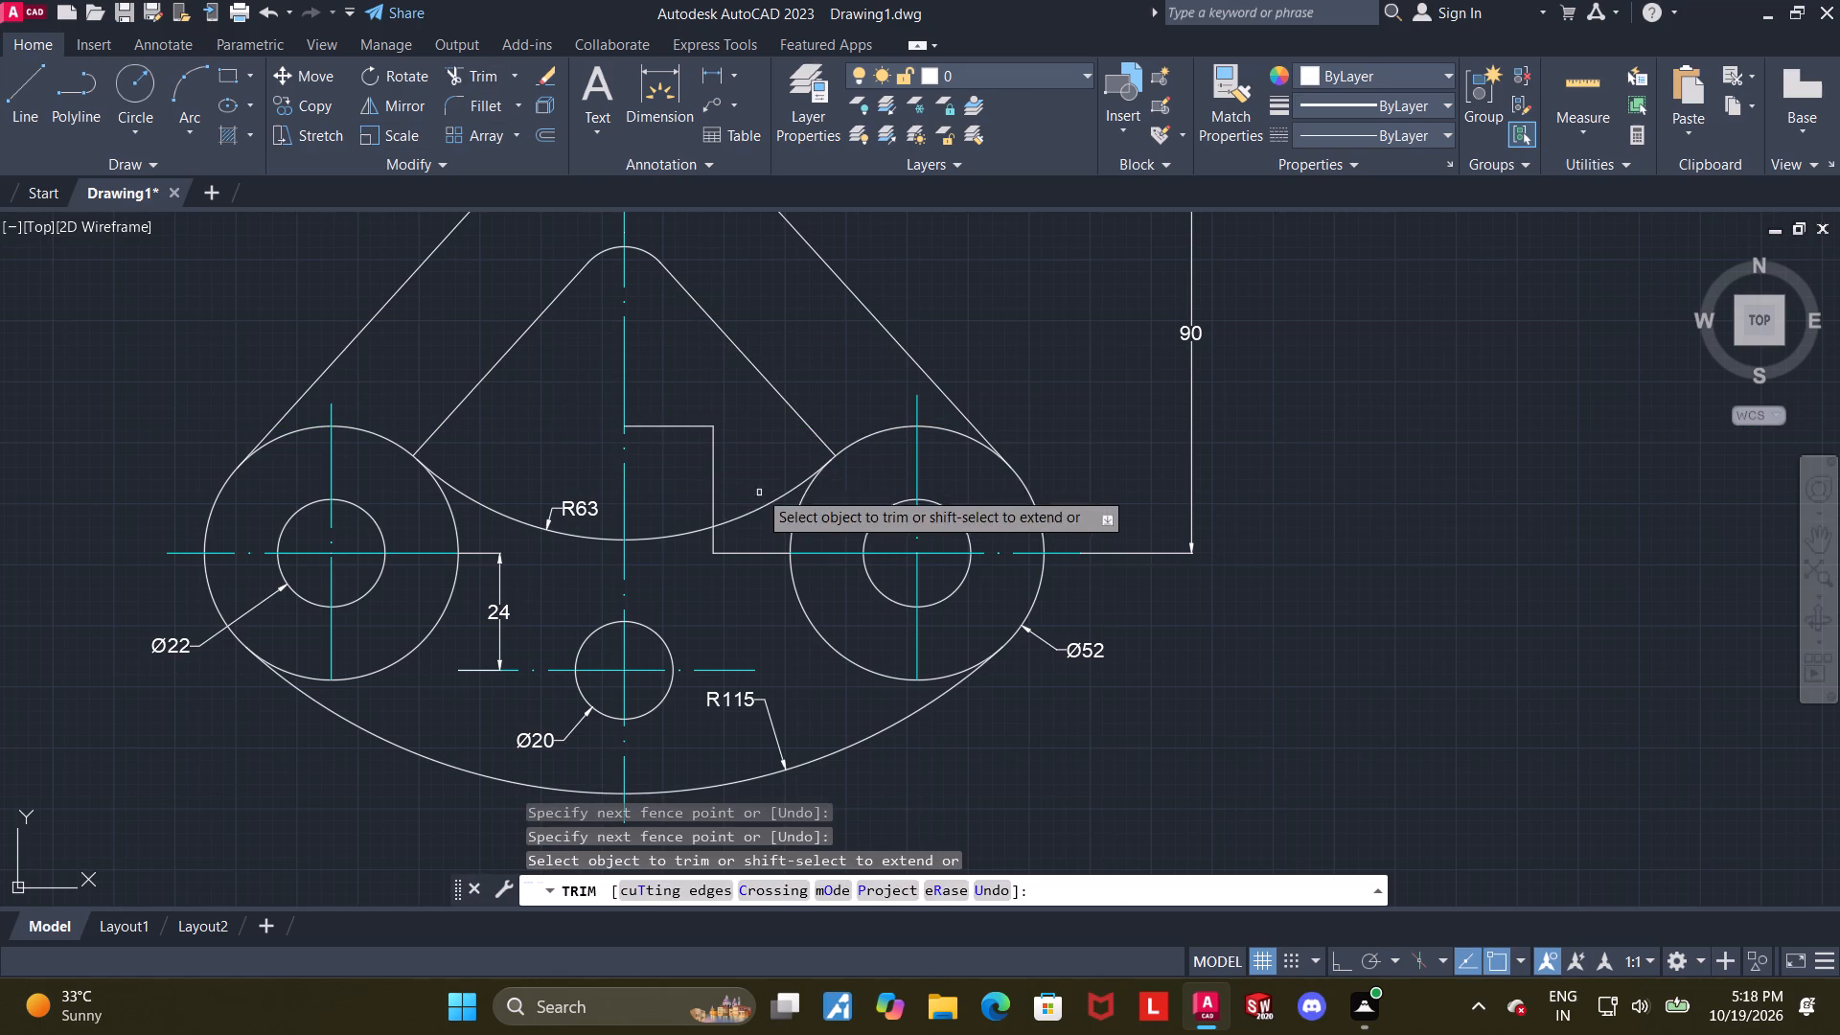
drag(747, 484, 702, 479)
key(Escape)
click(752, 554)
key(Delete)
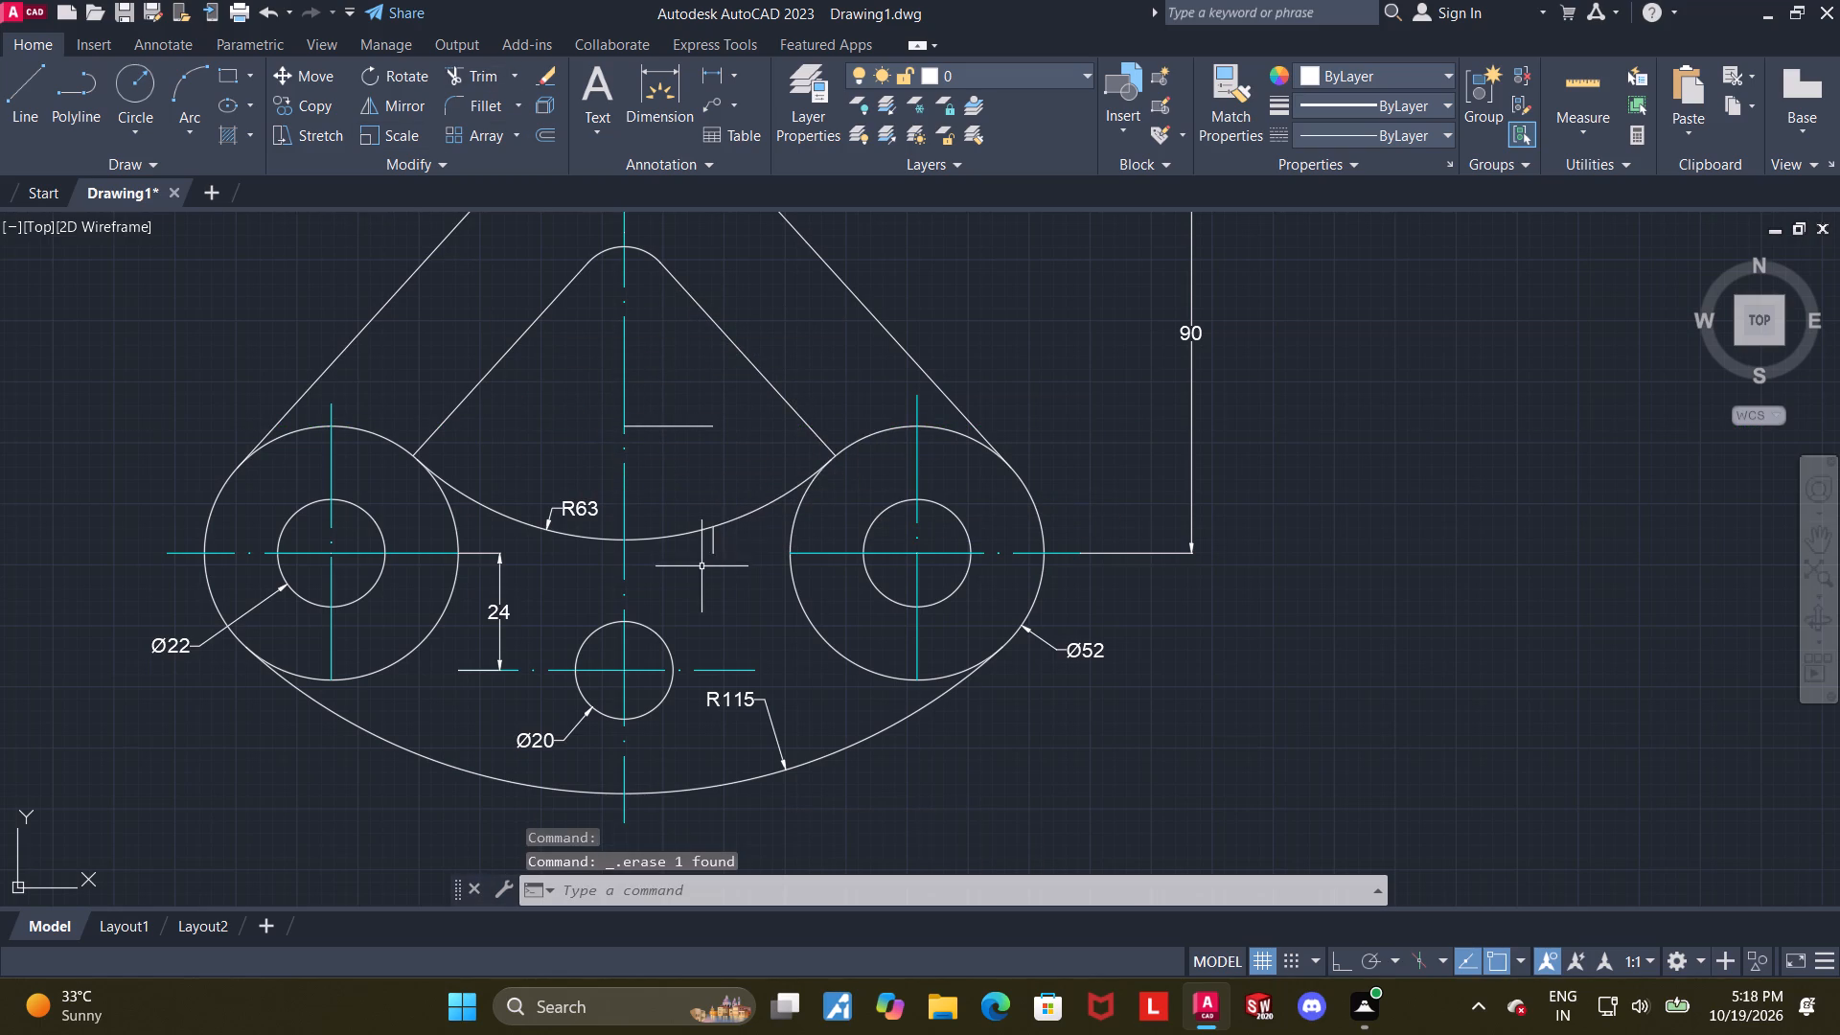
click(715, 540)
key(Delete)
Draw a 43-long horizontal line to the left from the horizontal line's end on the vertical centerline, with Ortho on.
click(20, 94)
scroll(625, 422, up, 3)
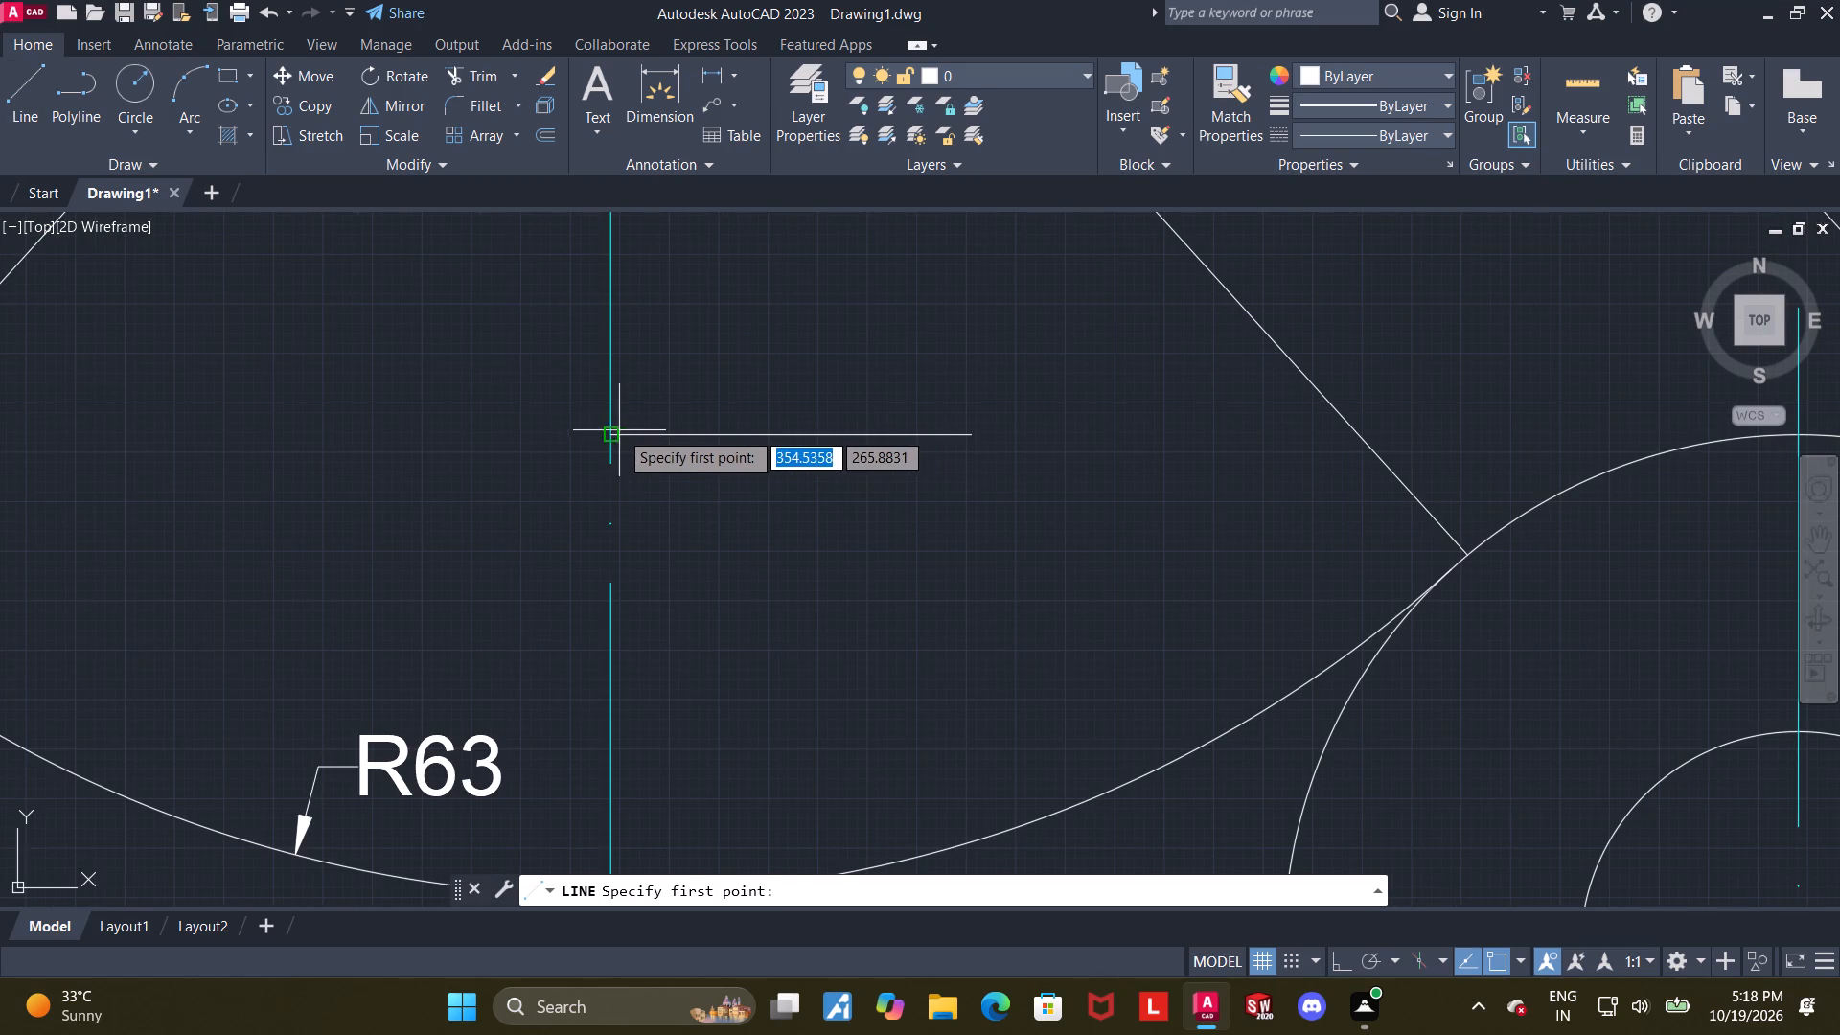
click(609, 430)
scroll(609, 430, down, 2)
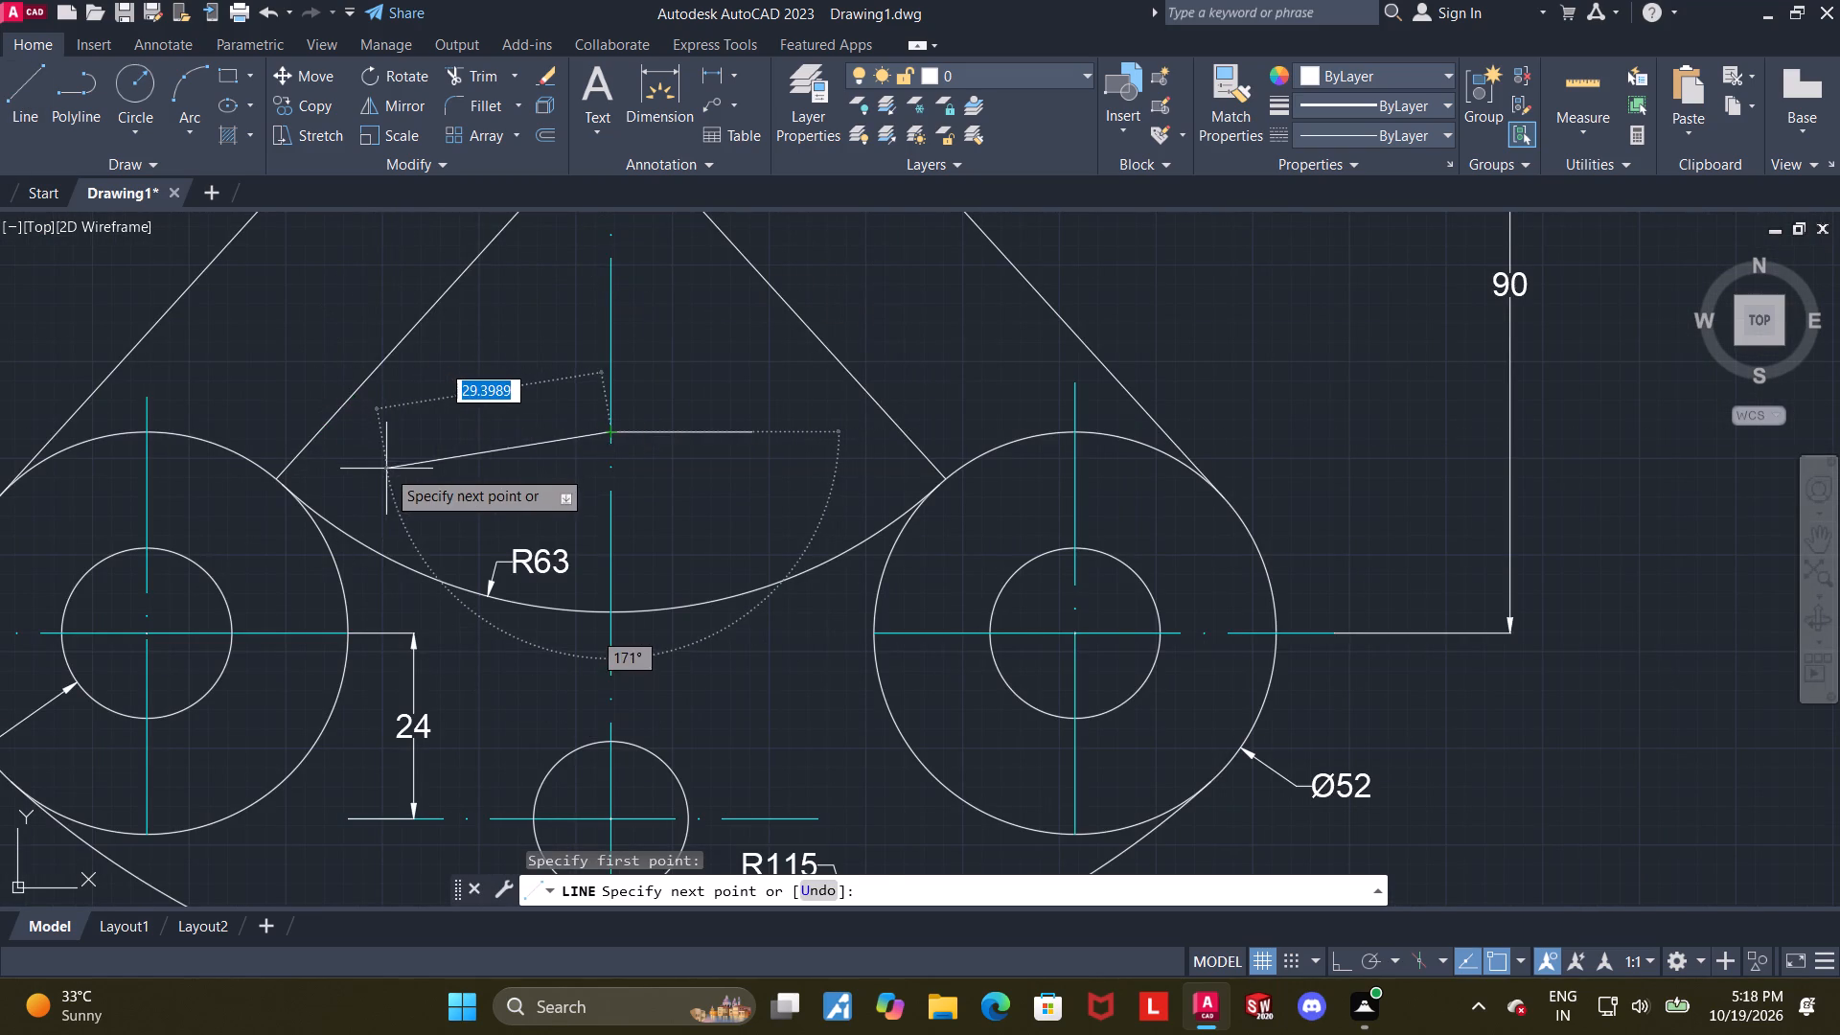
key(F8)
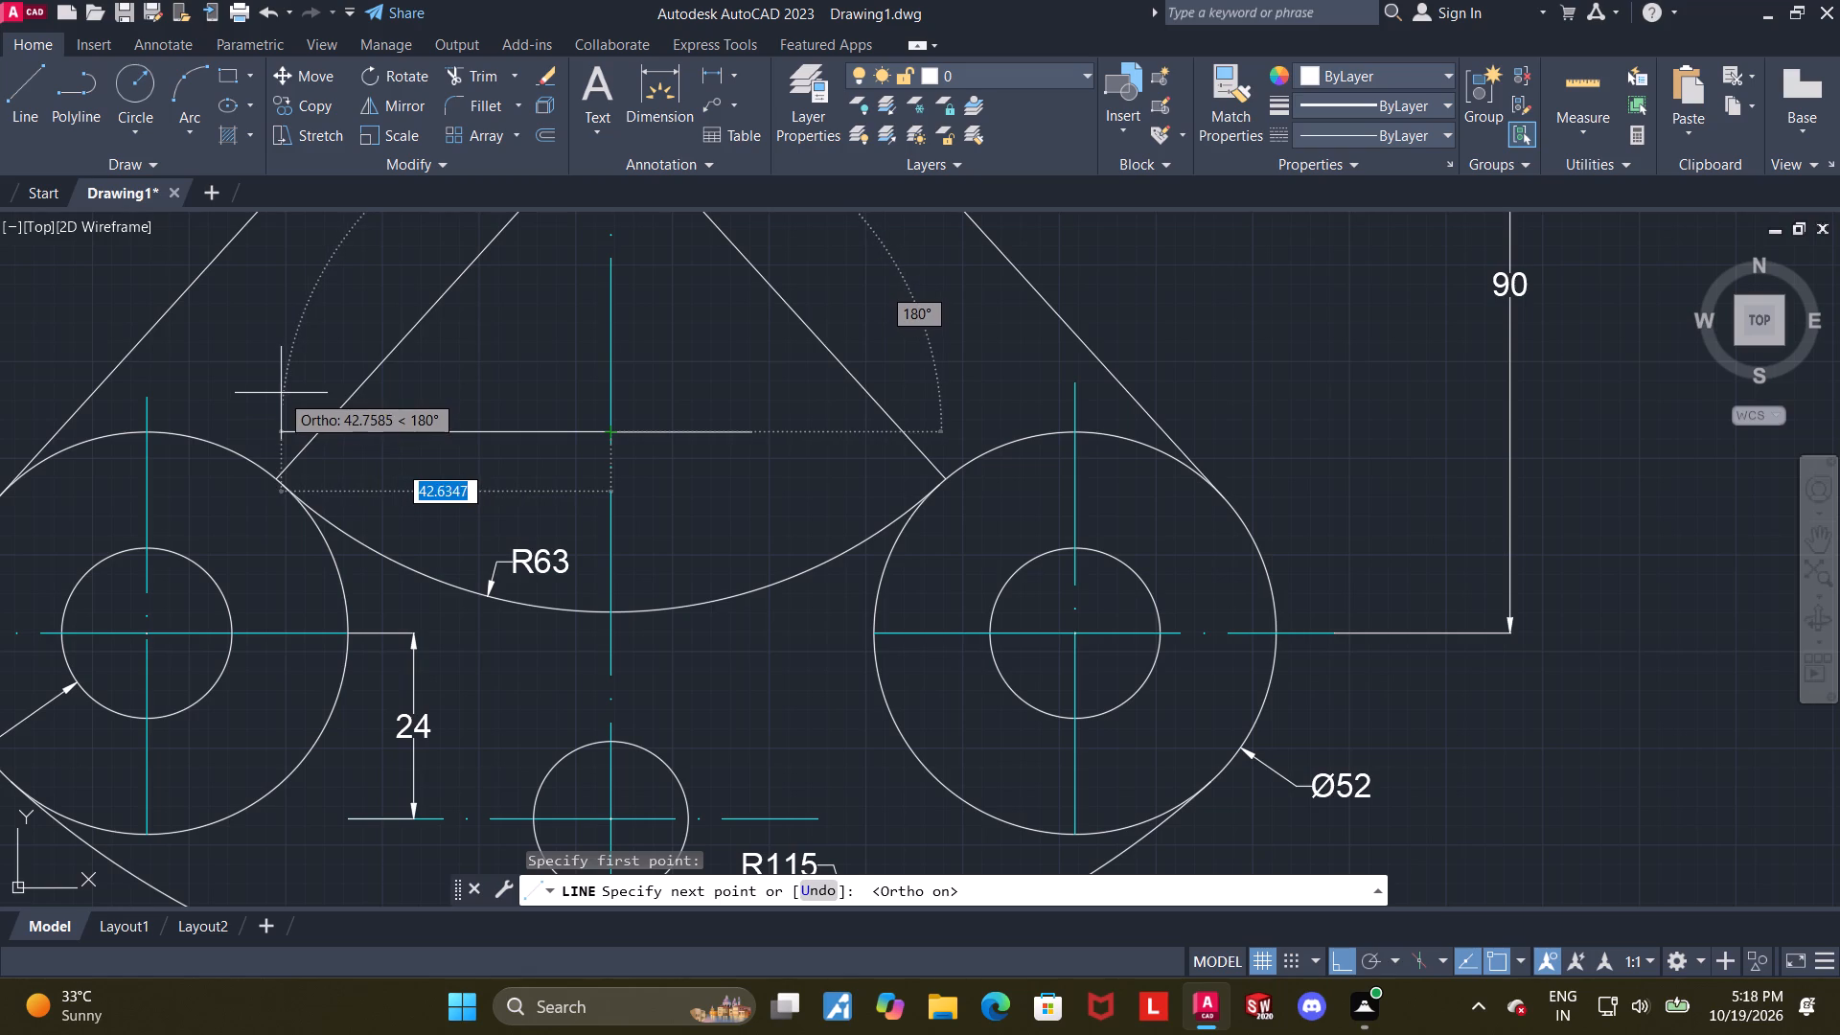
text(43)
key(Return)
key(Escape)
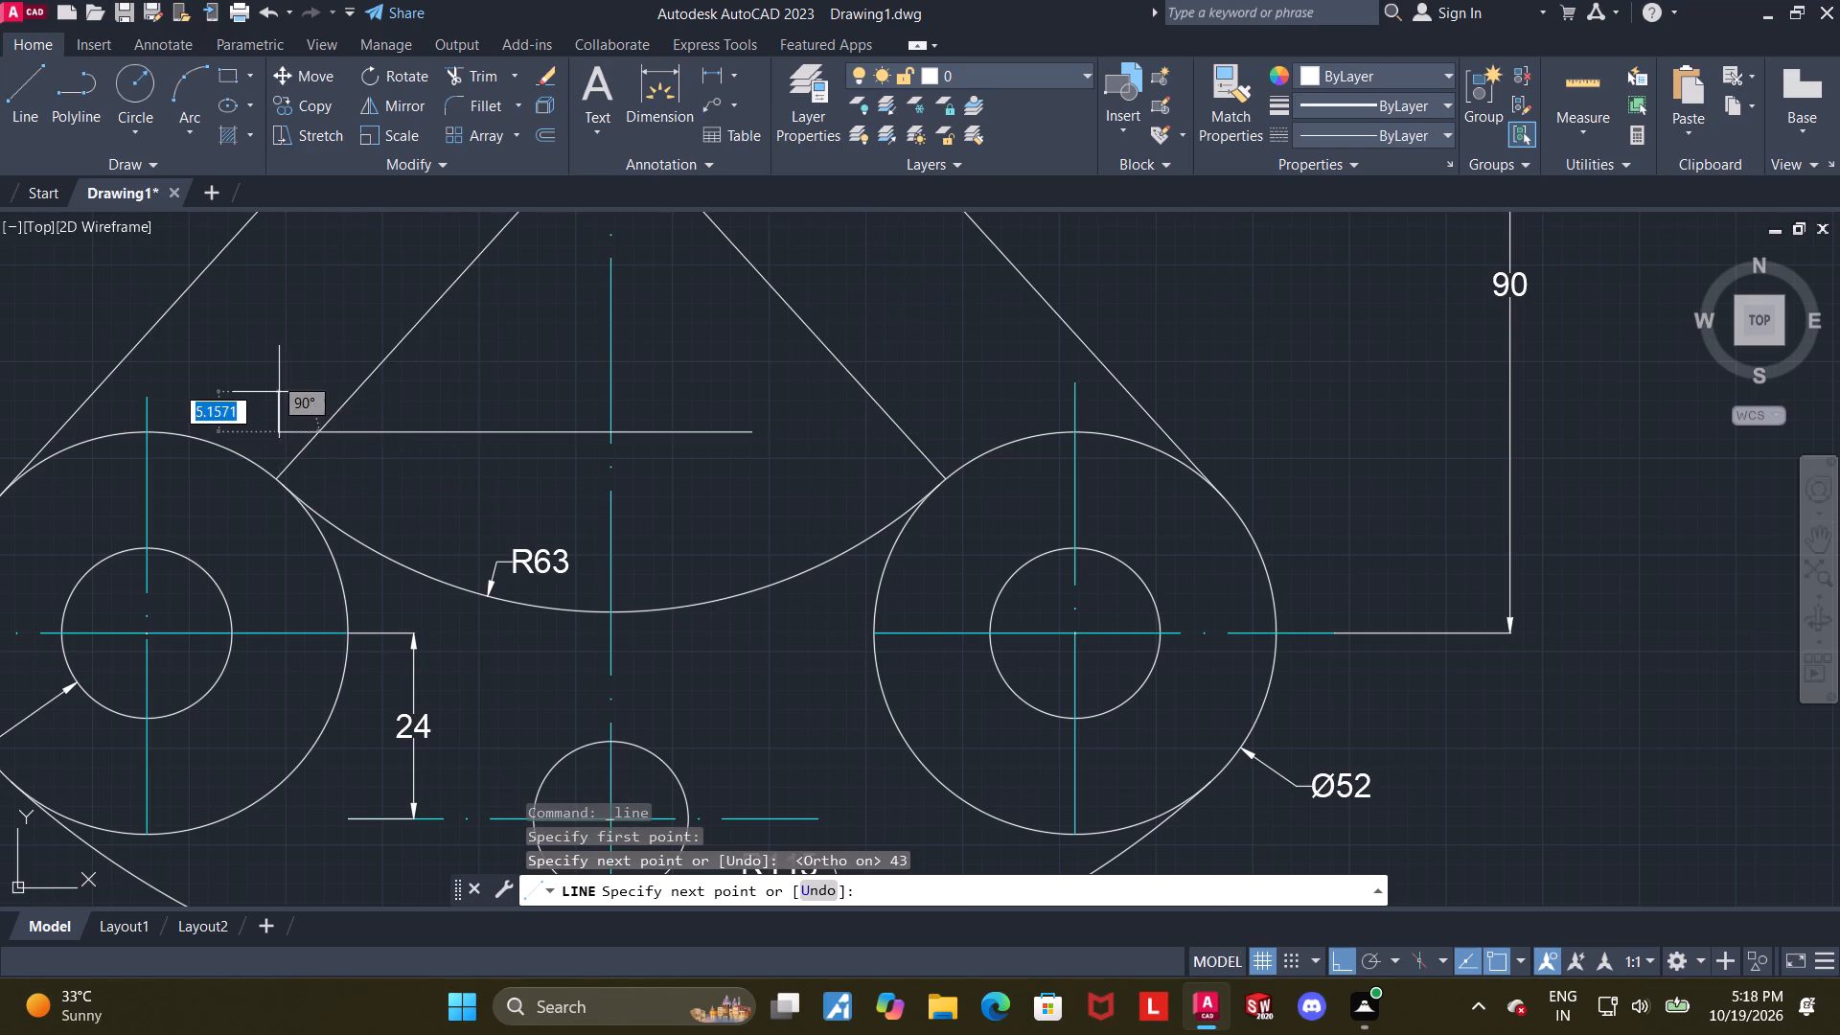
key(Escape)
Delete the inner opening's rounded top arc and both of its slanted lines.
scroll(340, 448, down, 1)
scroll(324, 383, up, 1)
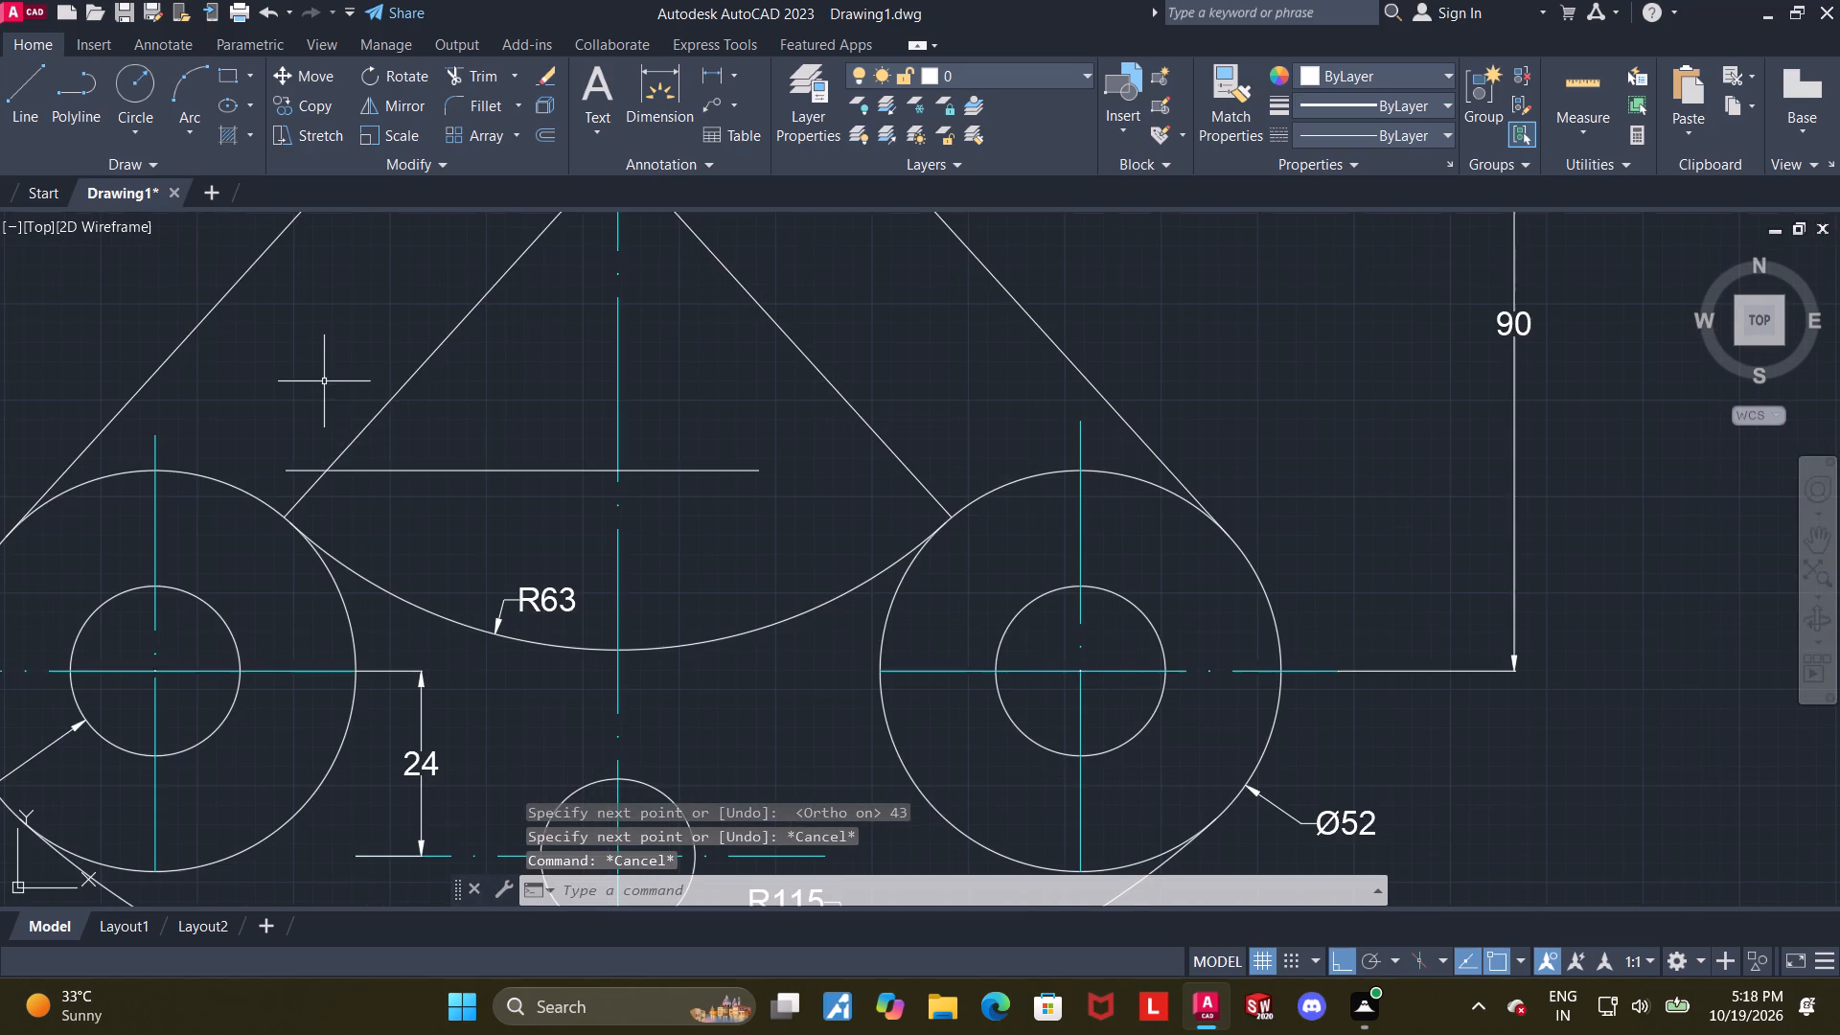
middle_drag(300, 394, 305, 419)
scroll(311, 414, down, 1)
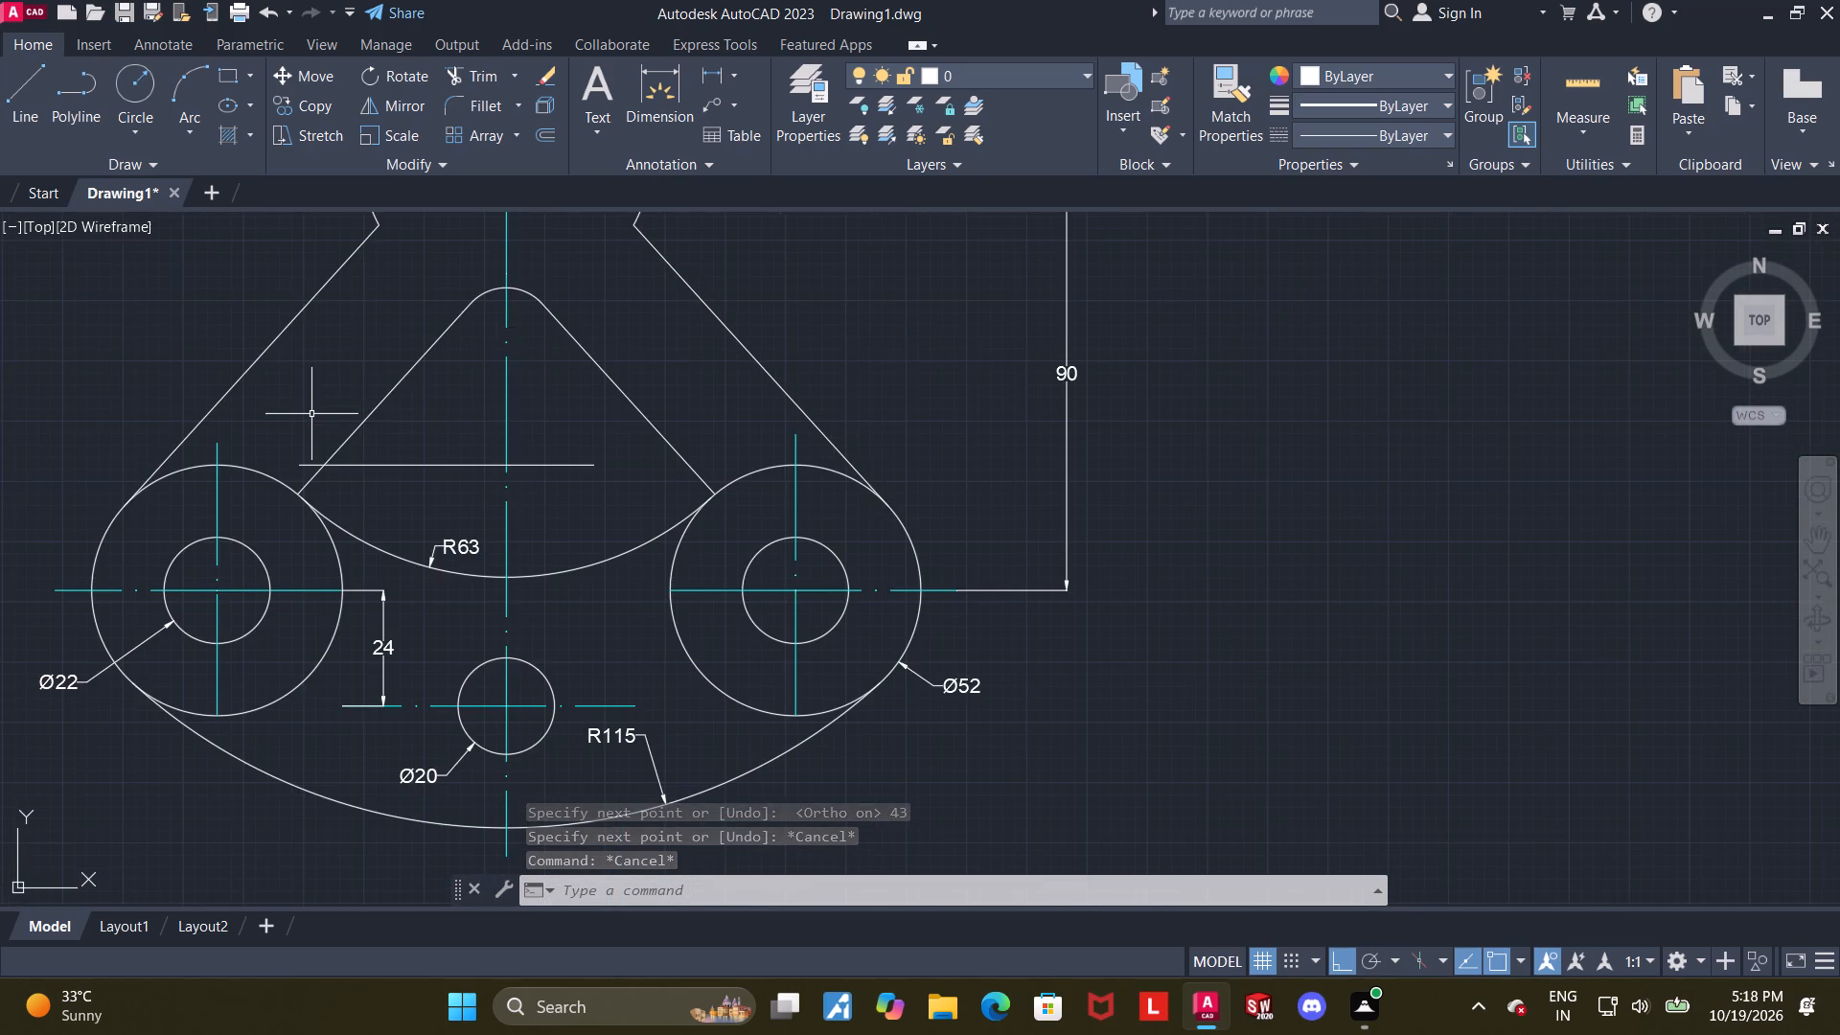
middle_drag(315, 409, 292, 453)
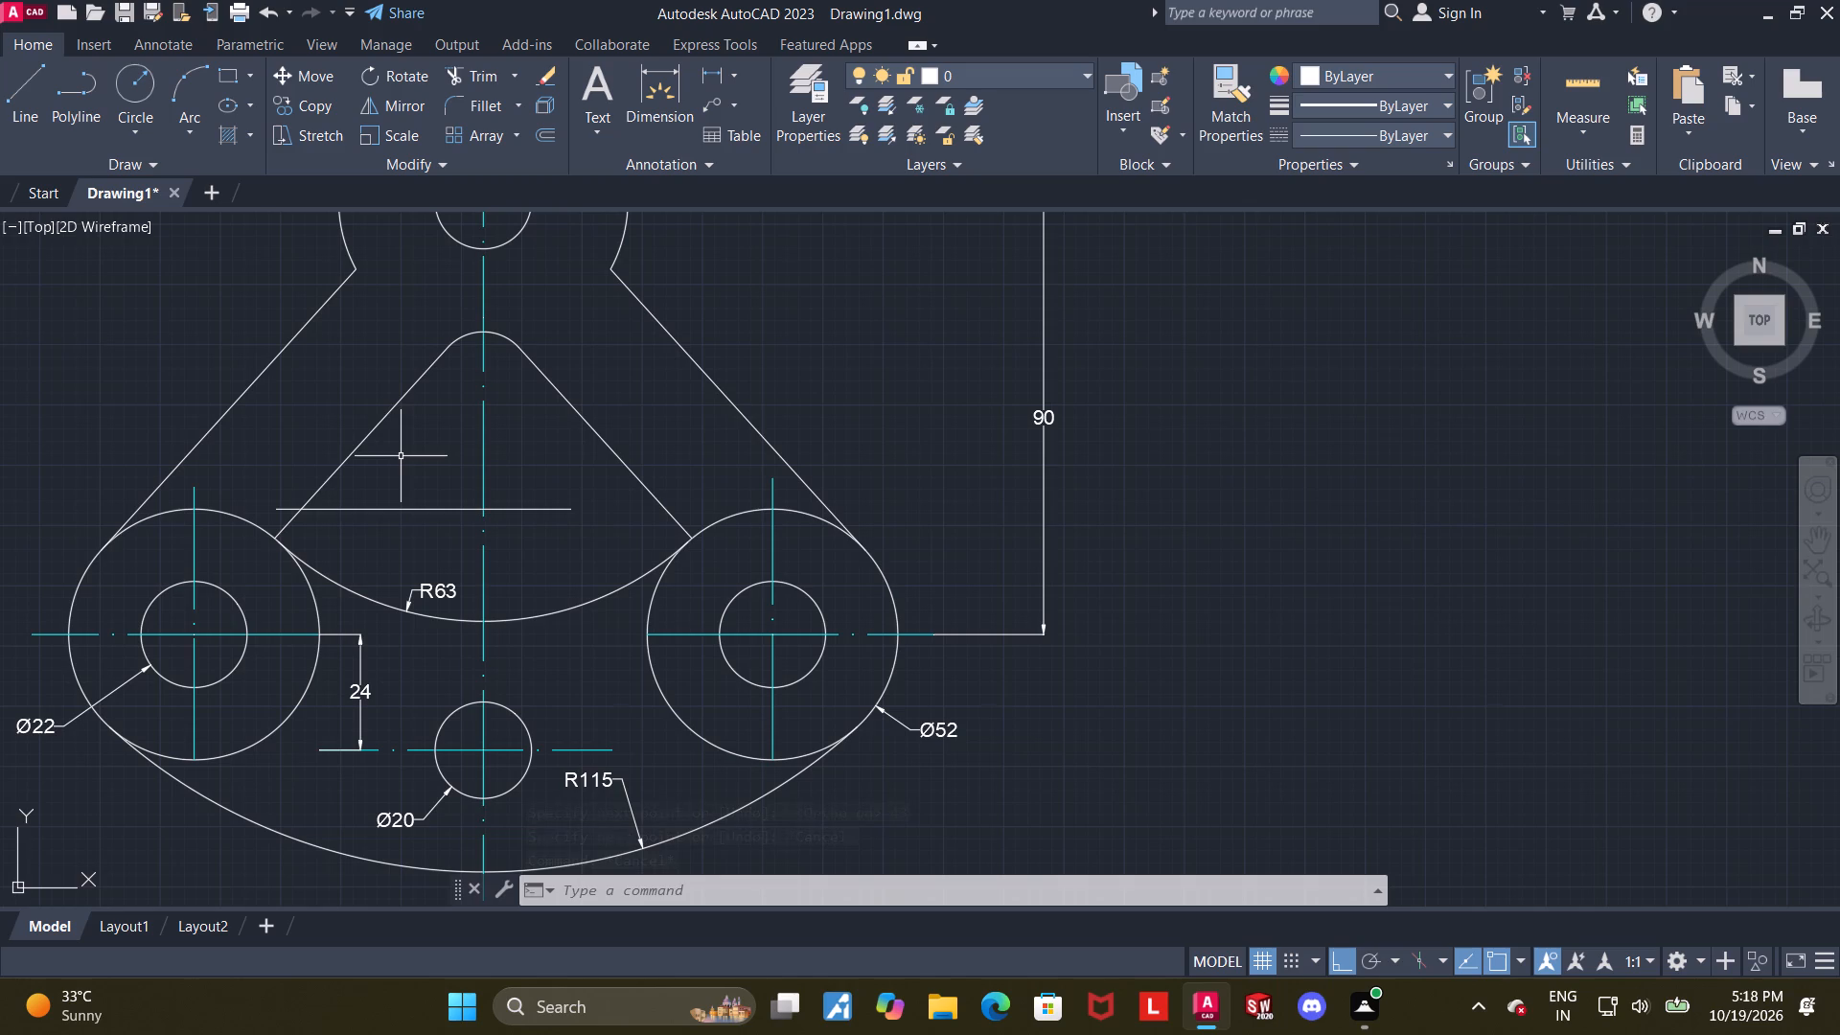
scroll(401, 456, up, 1)
scroll(402, 456, down, 1)
middle_drag(433, 448, 416, 490)
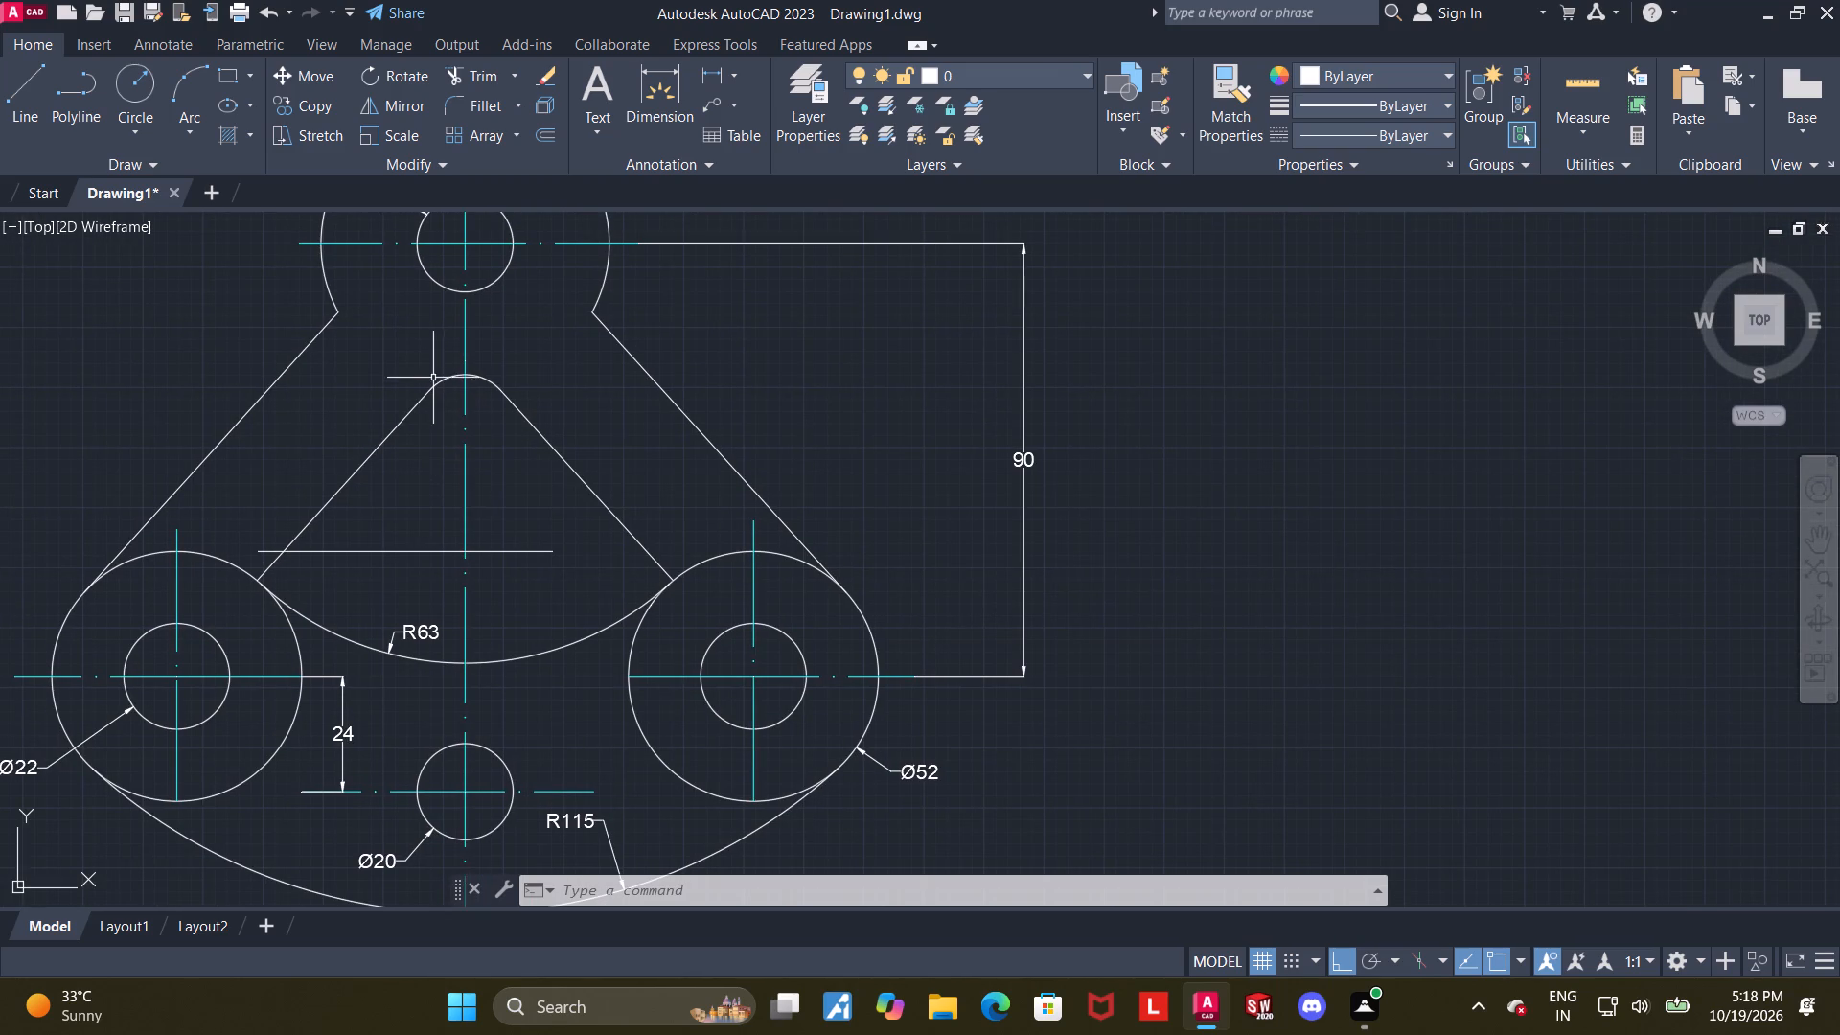
click(444, 379)
key(Delete)
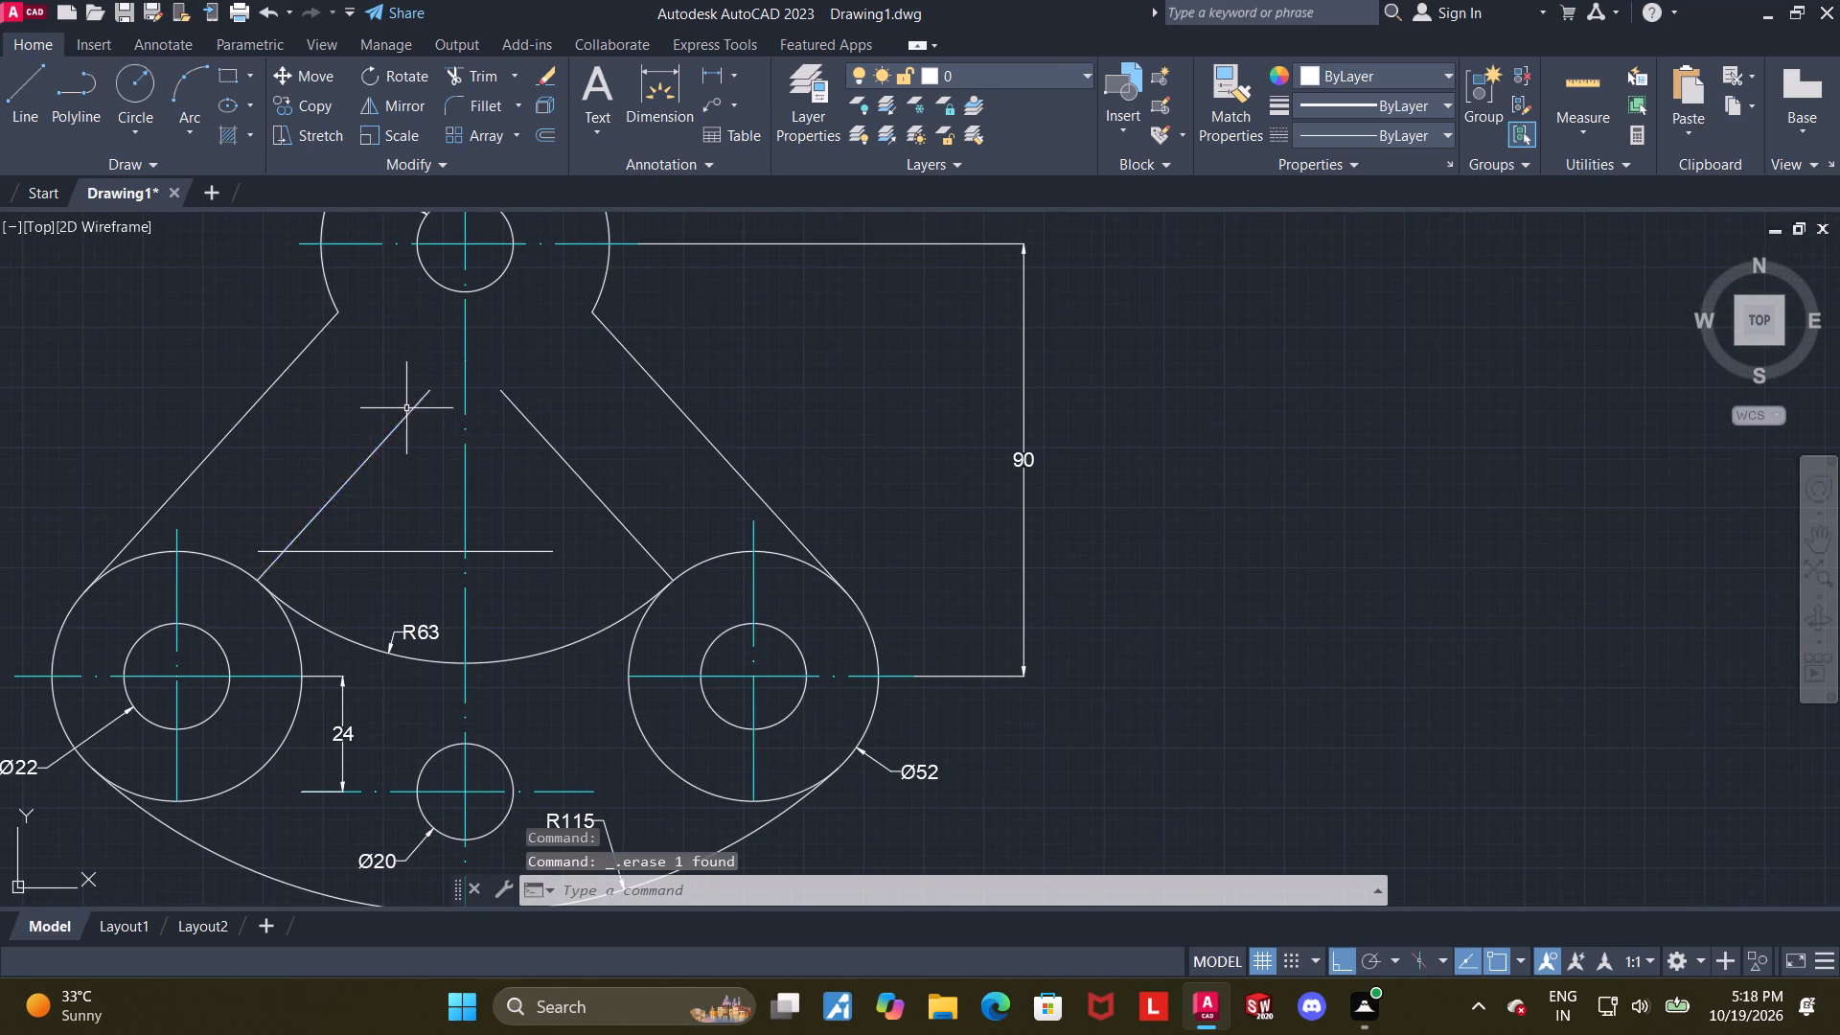
click(406, 408)
key(Delete)
click(516, 406)
key(Delete)
Delete the short horizontal line running right from the vertical centerline.
scroll(519, 456, down, 1)
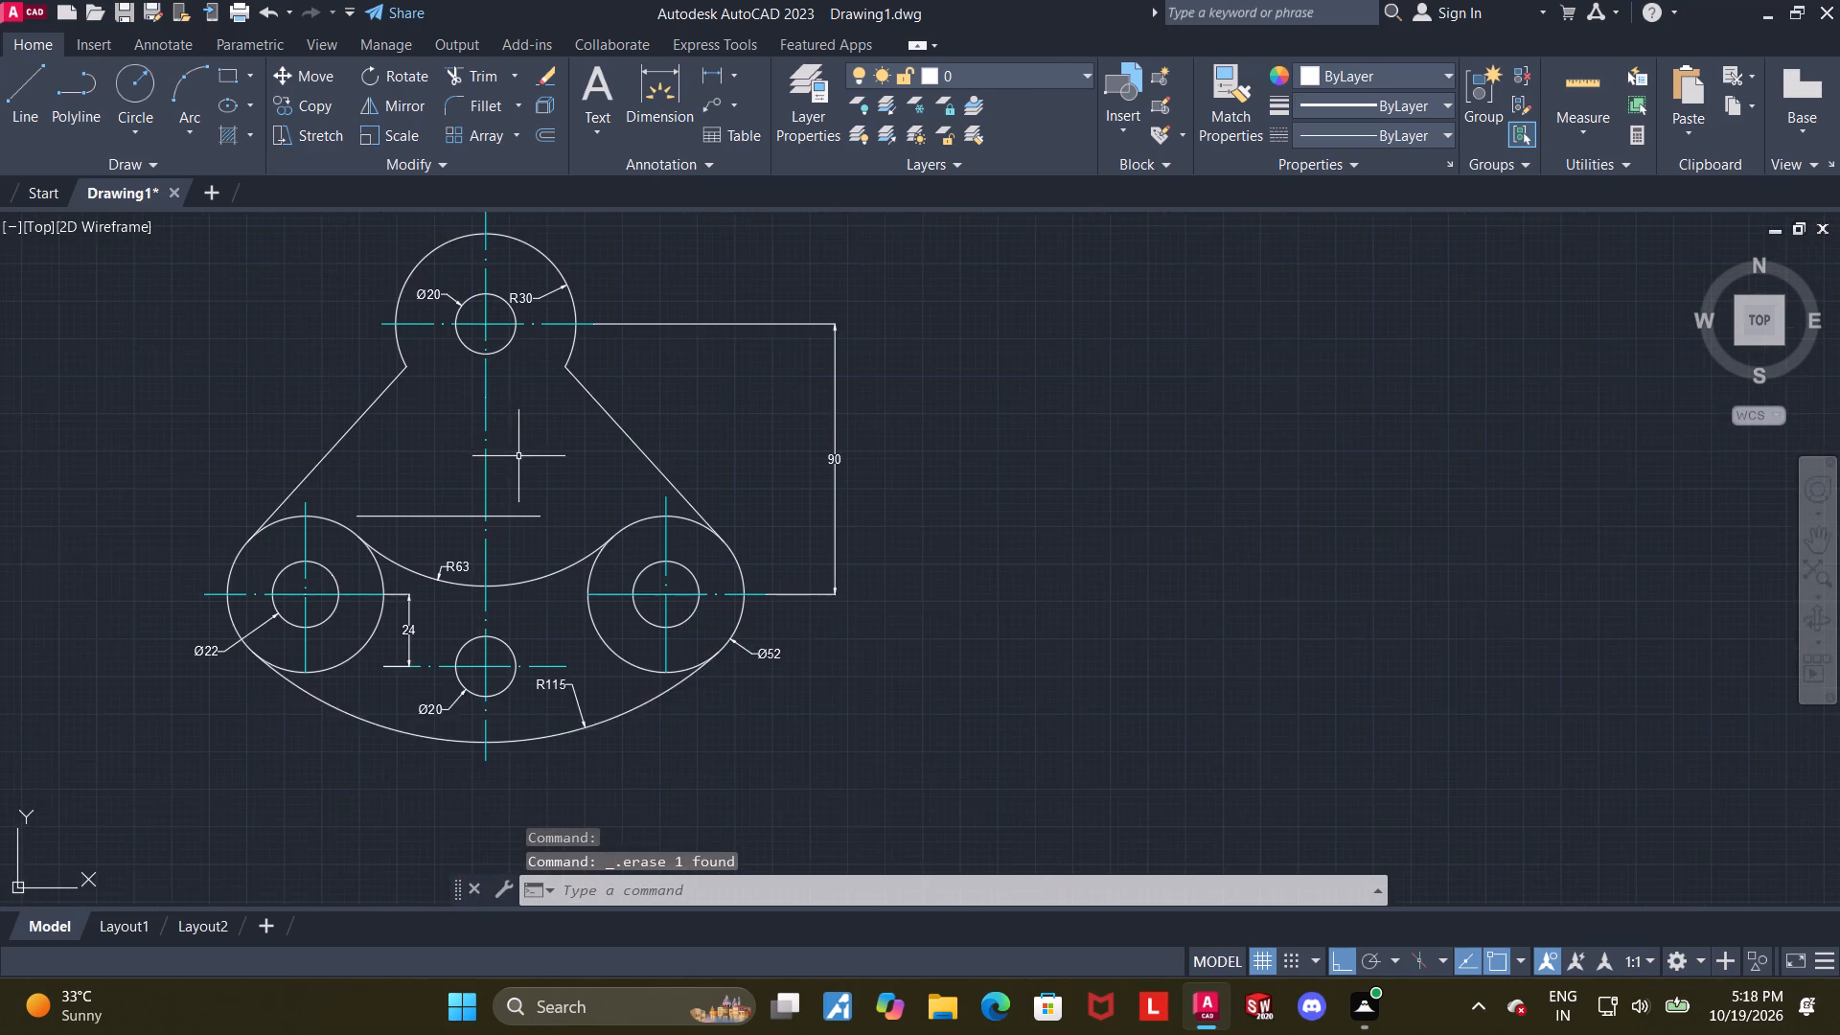
middle_drag(518, 467, 513, 507)
key(Escape)
scroll(420, 518, up, 1)
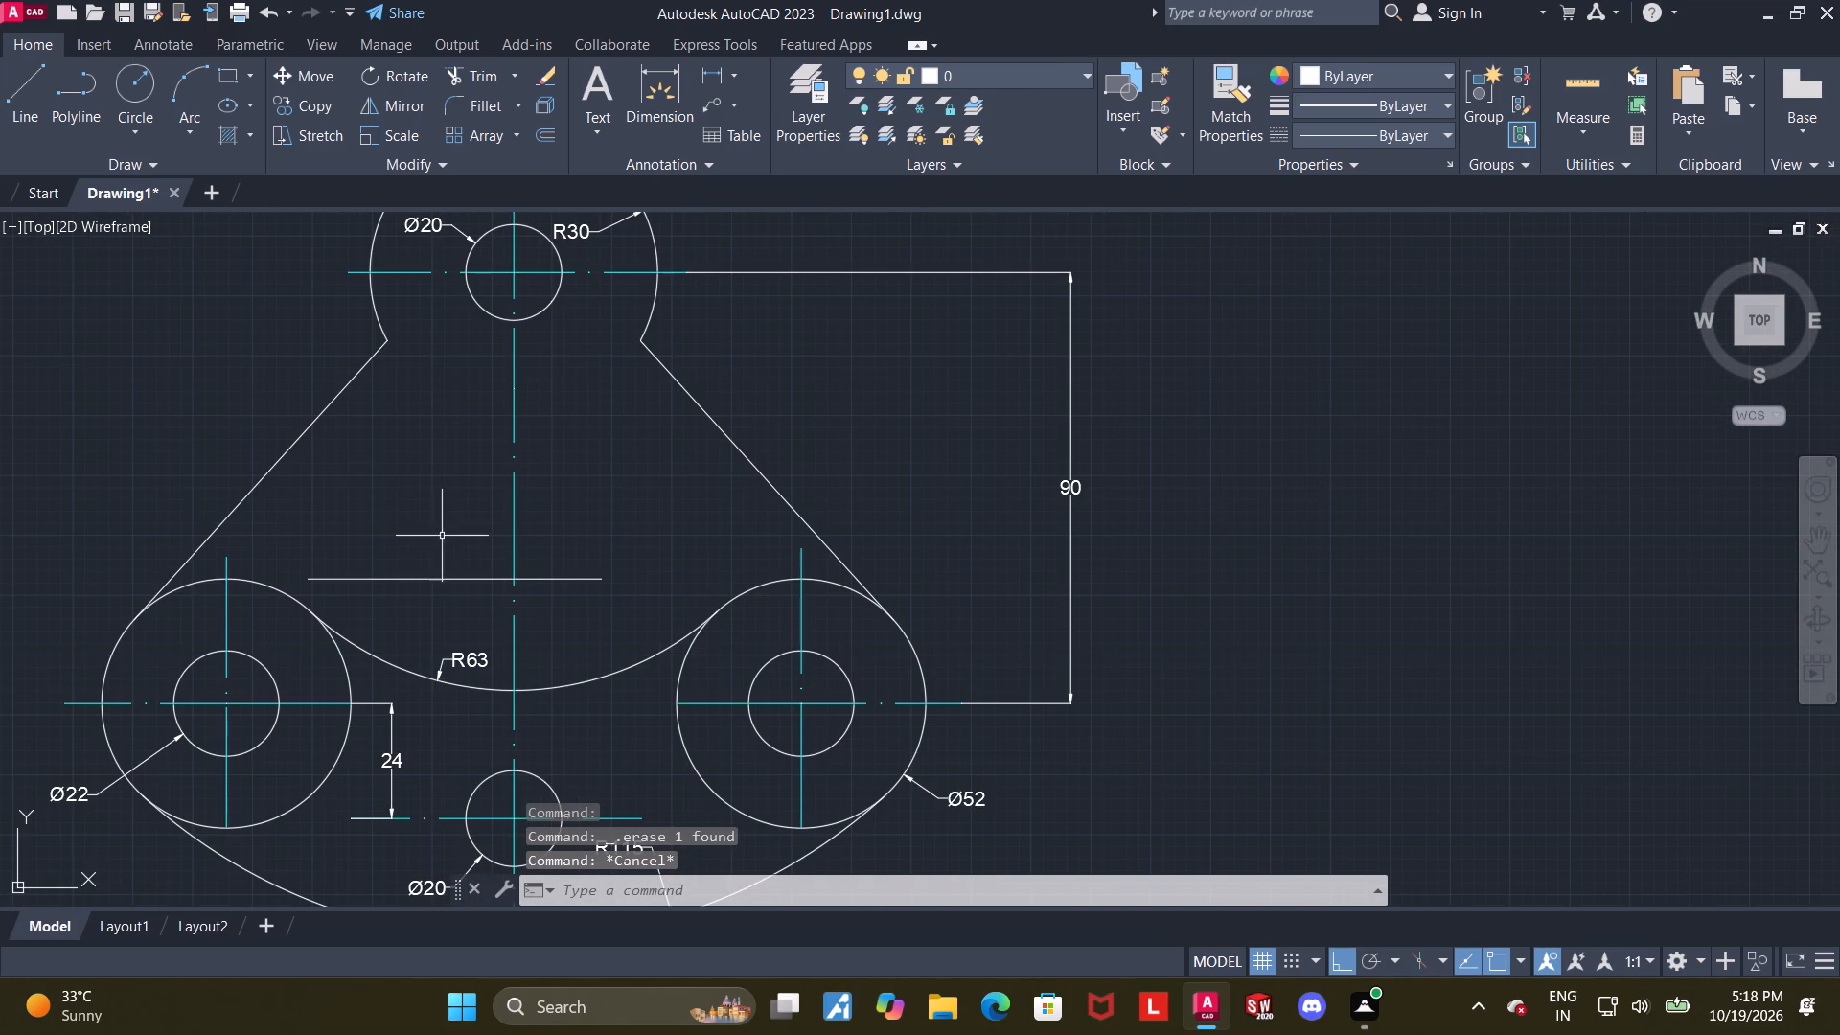
click(580, 577)
key(Delete)
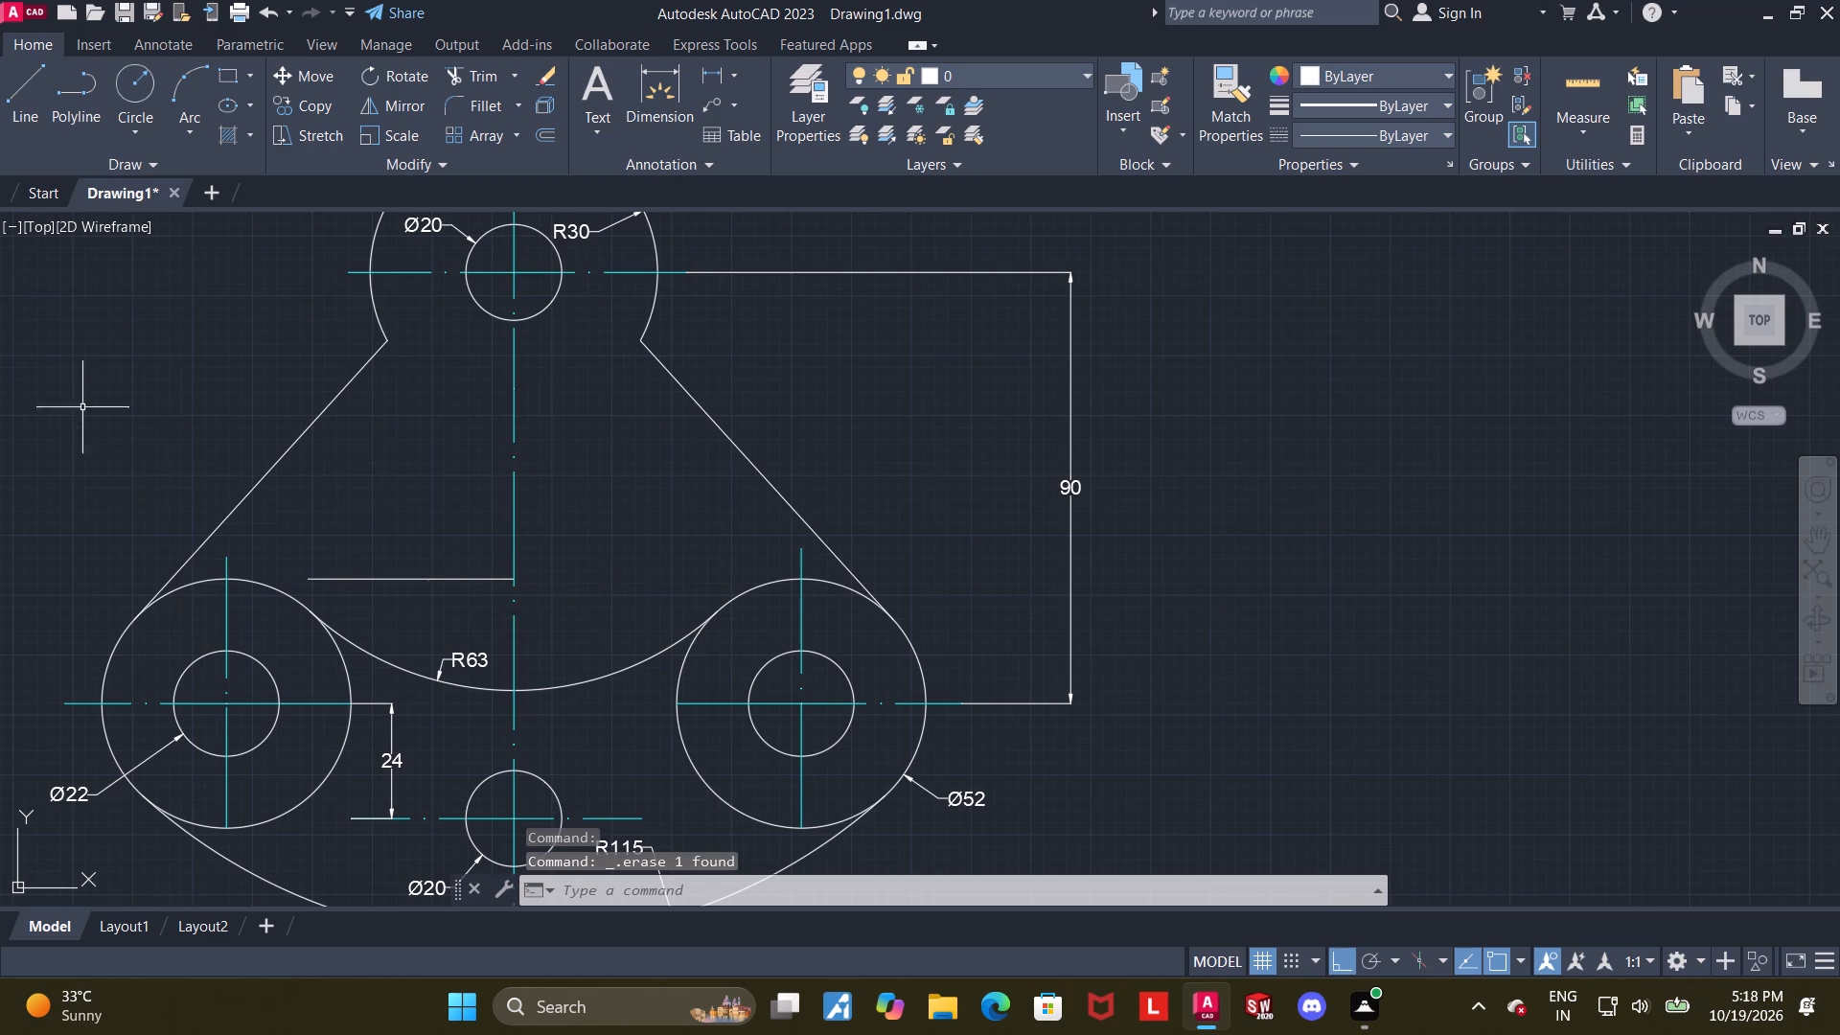
Check the length of the horizontal line left of the centerline with a trial dimension, without placing it.
click(663, 74)
scroll(371, 630, down, 2)
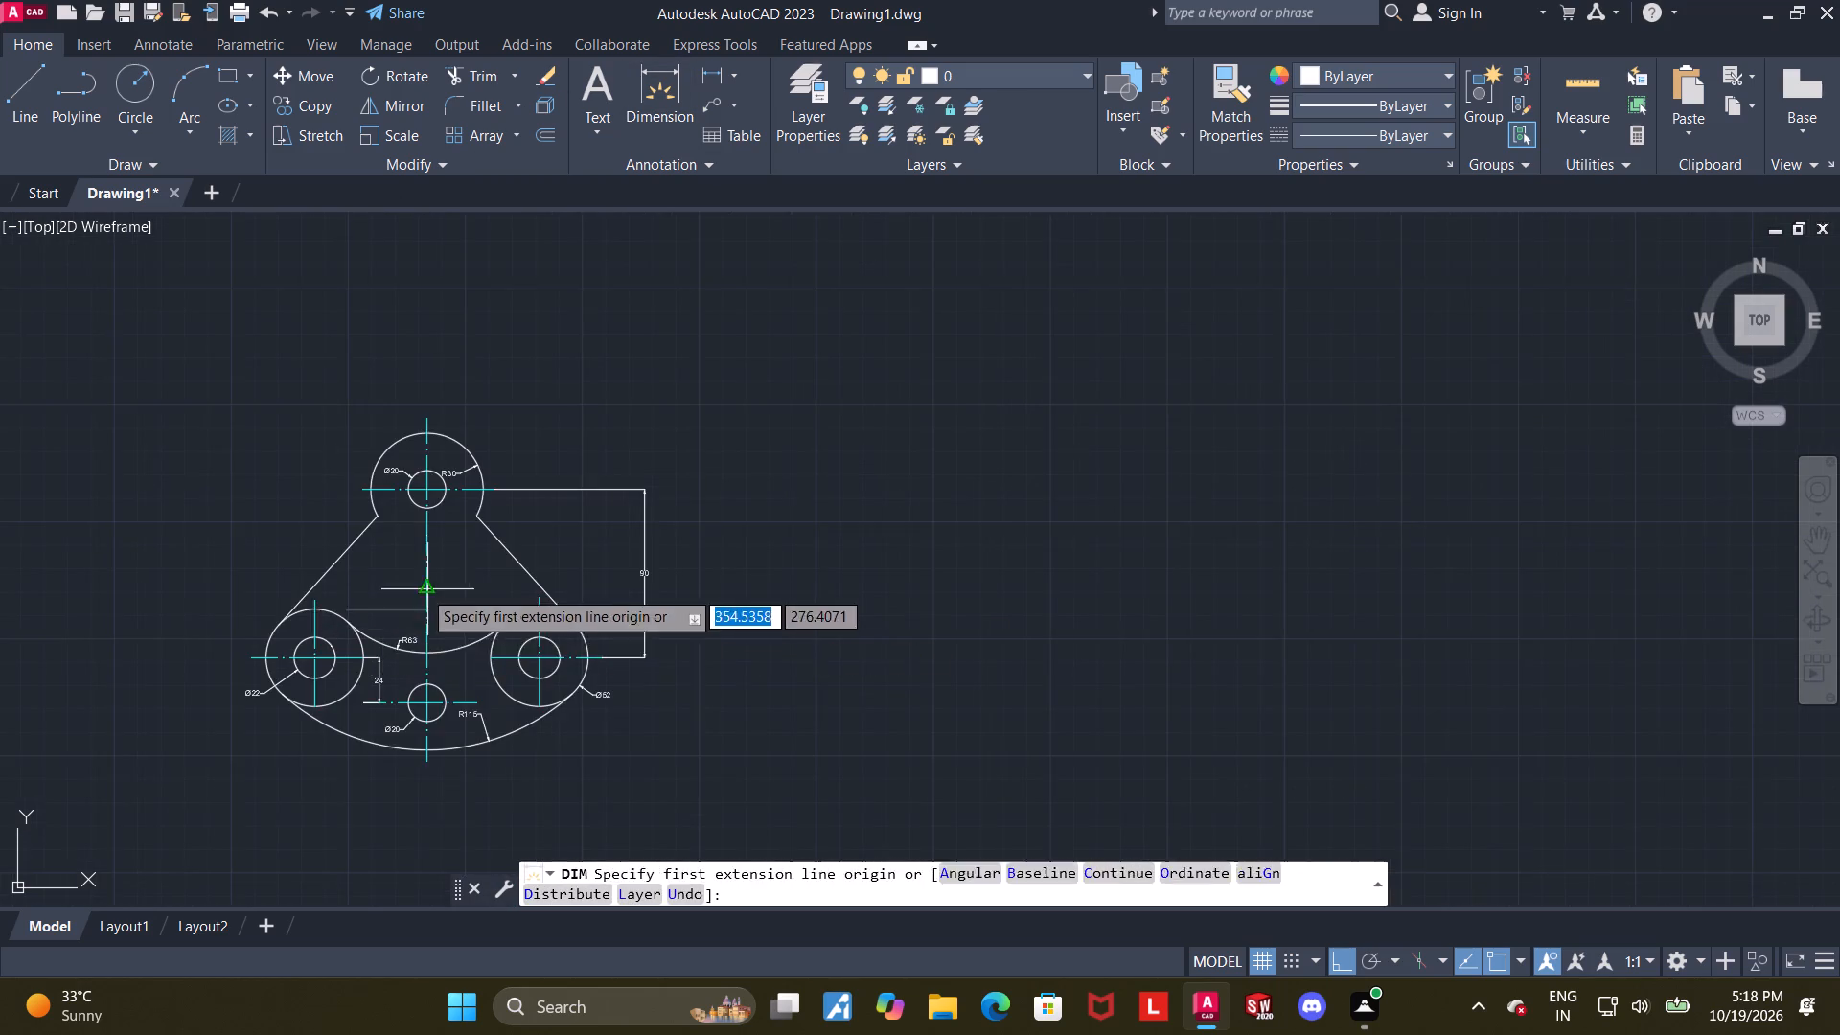
scroll(402, 635, up, 3)
click(375, 537)
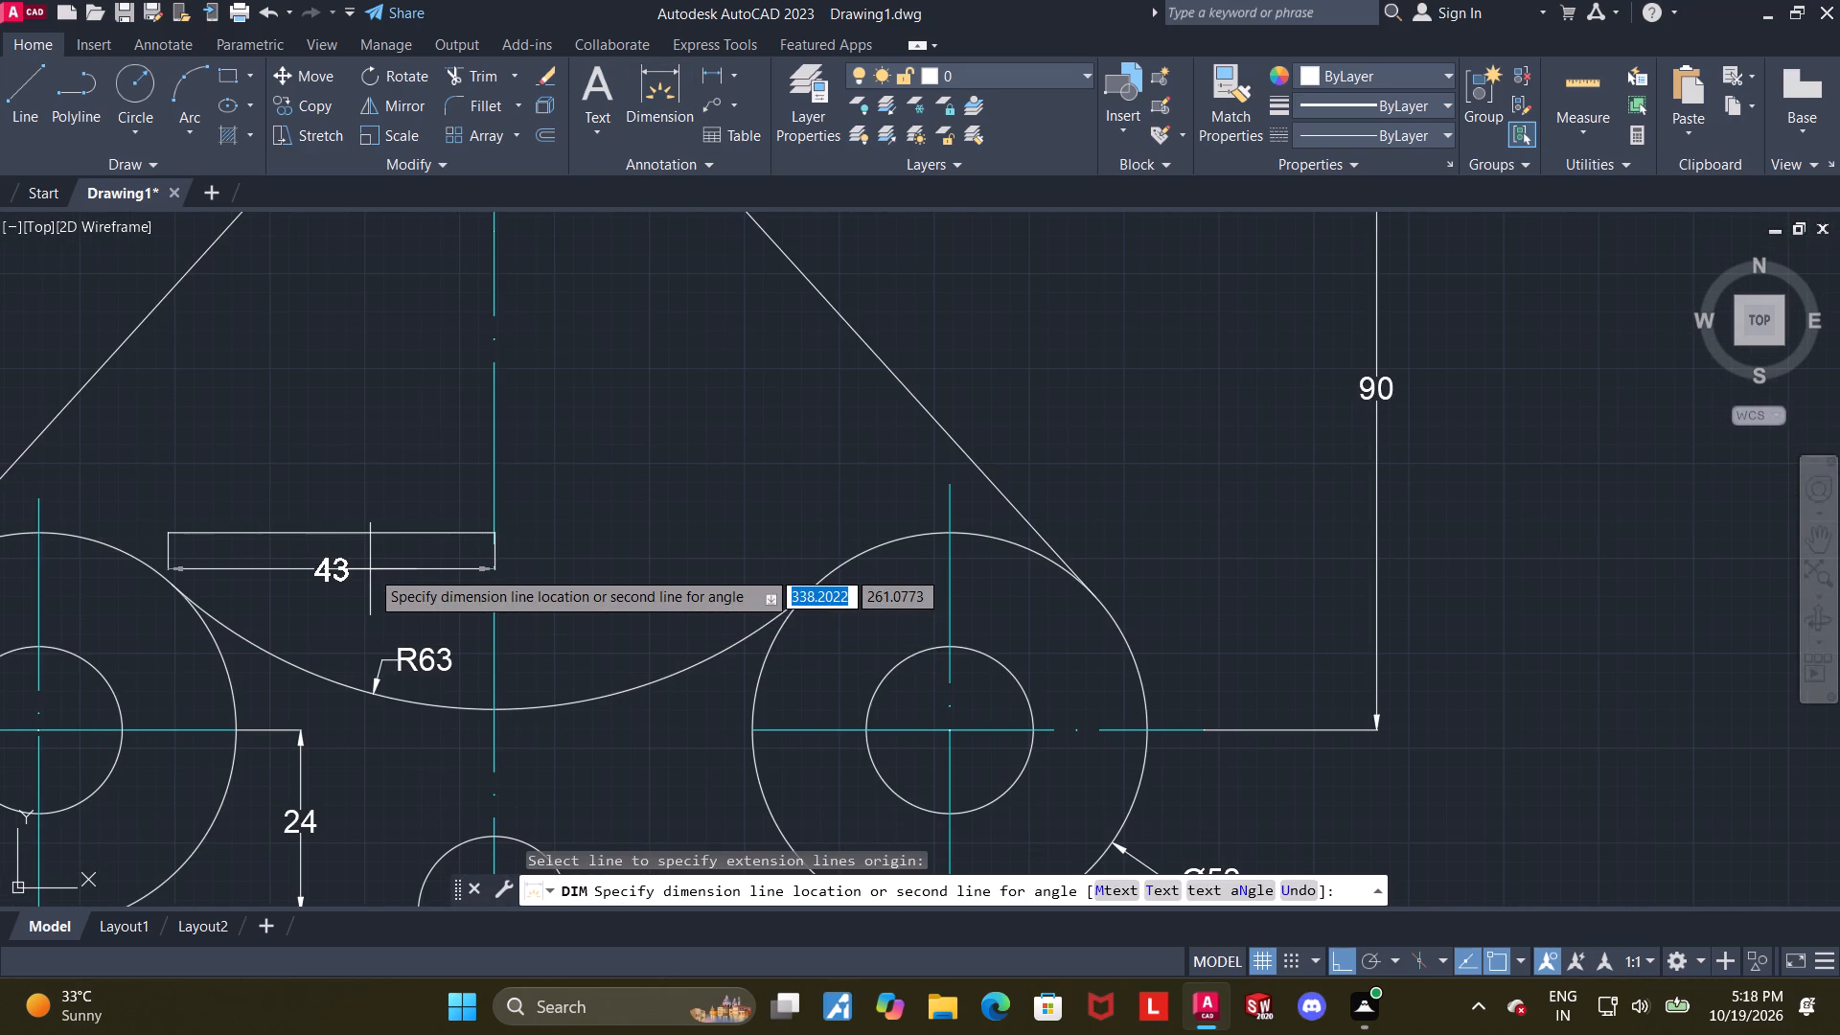
key(Escape)
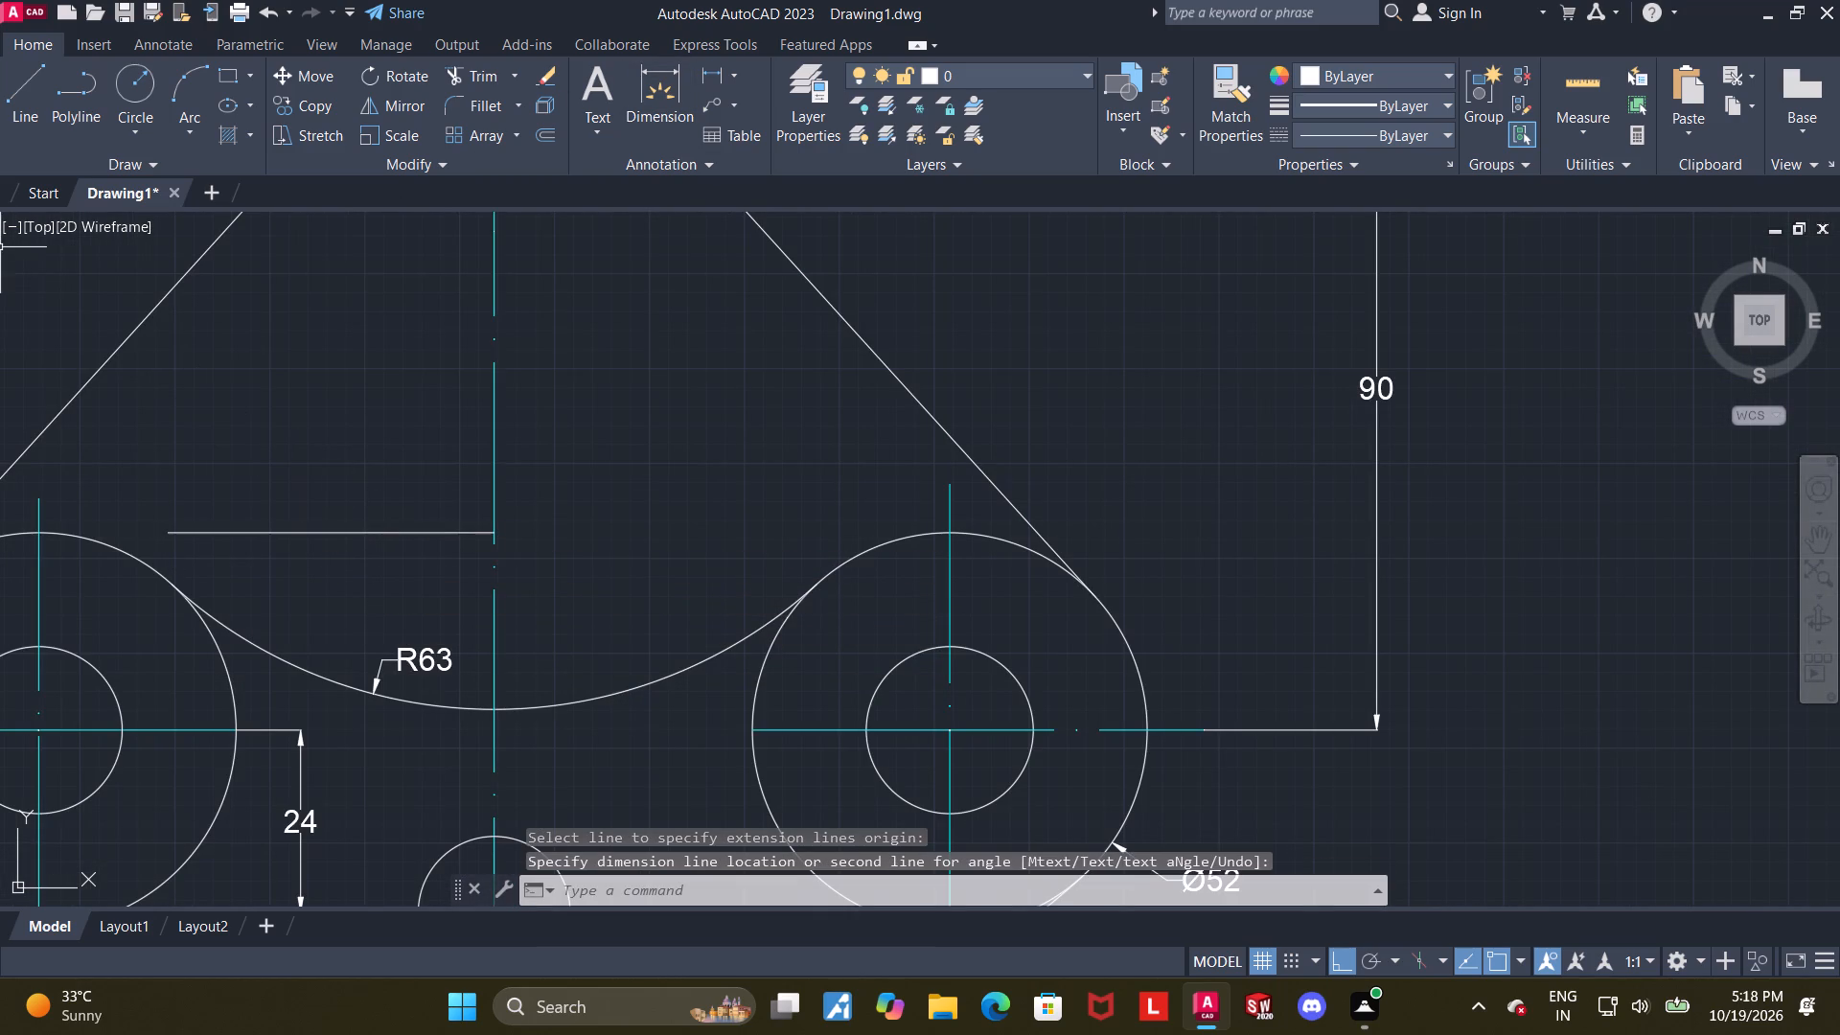
Draw a 43-long horizontal line to the right from the left horizontal line's end on the vertical centerline.
click(26, 94)
click(497, 530)
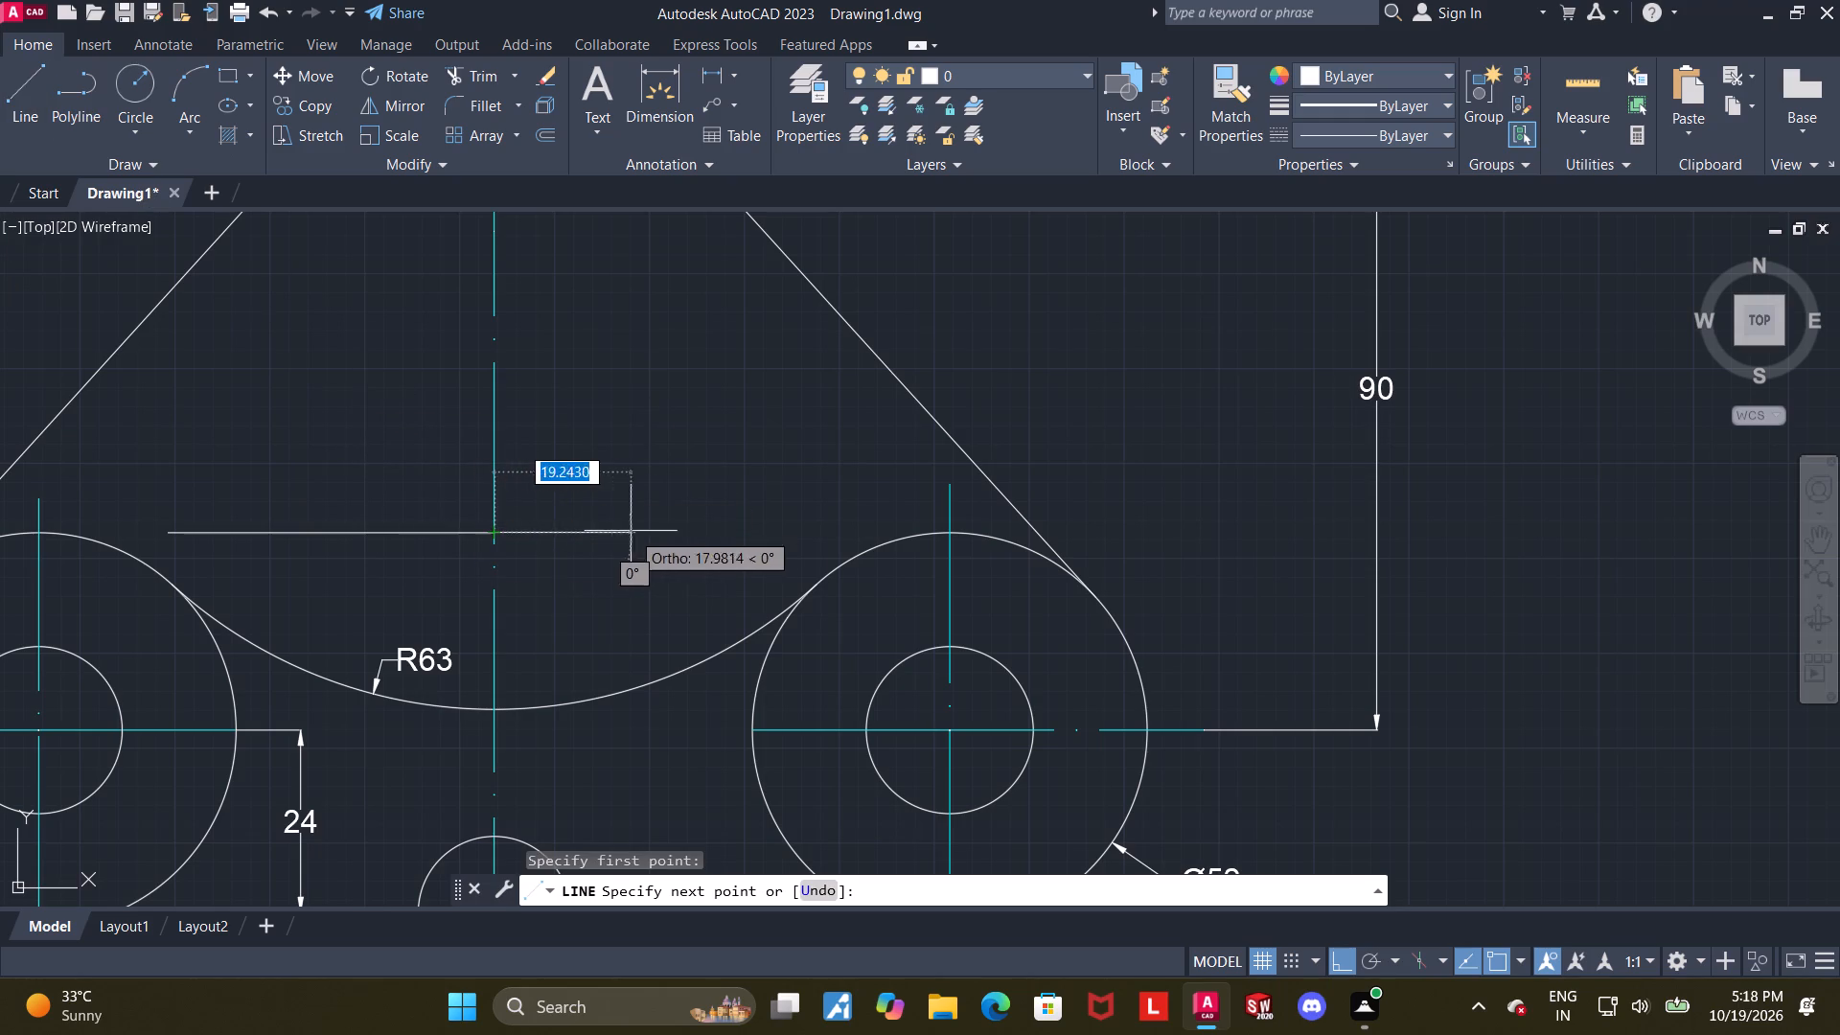
text(43)
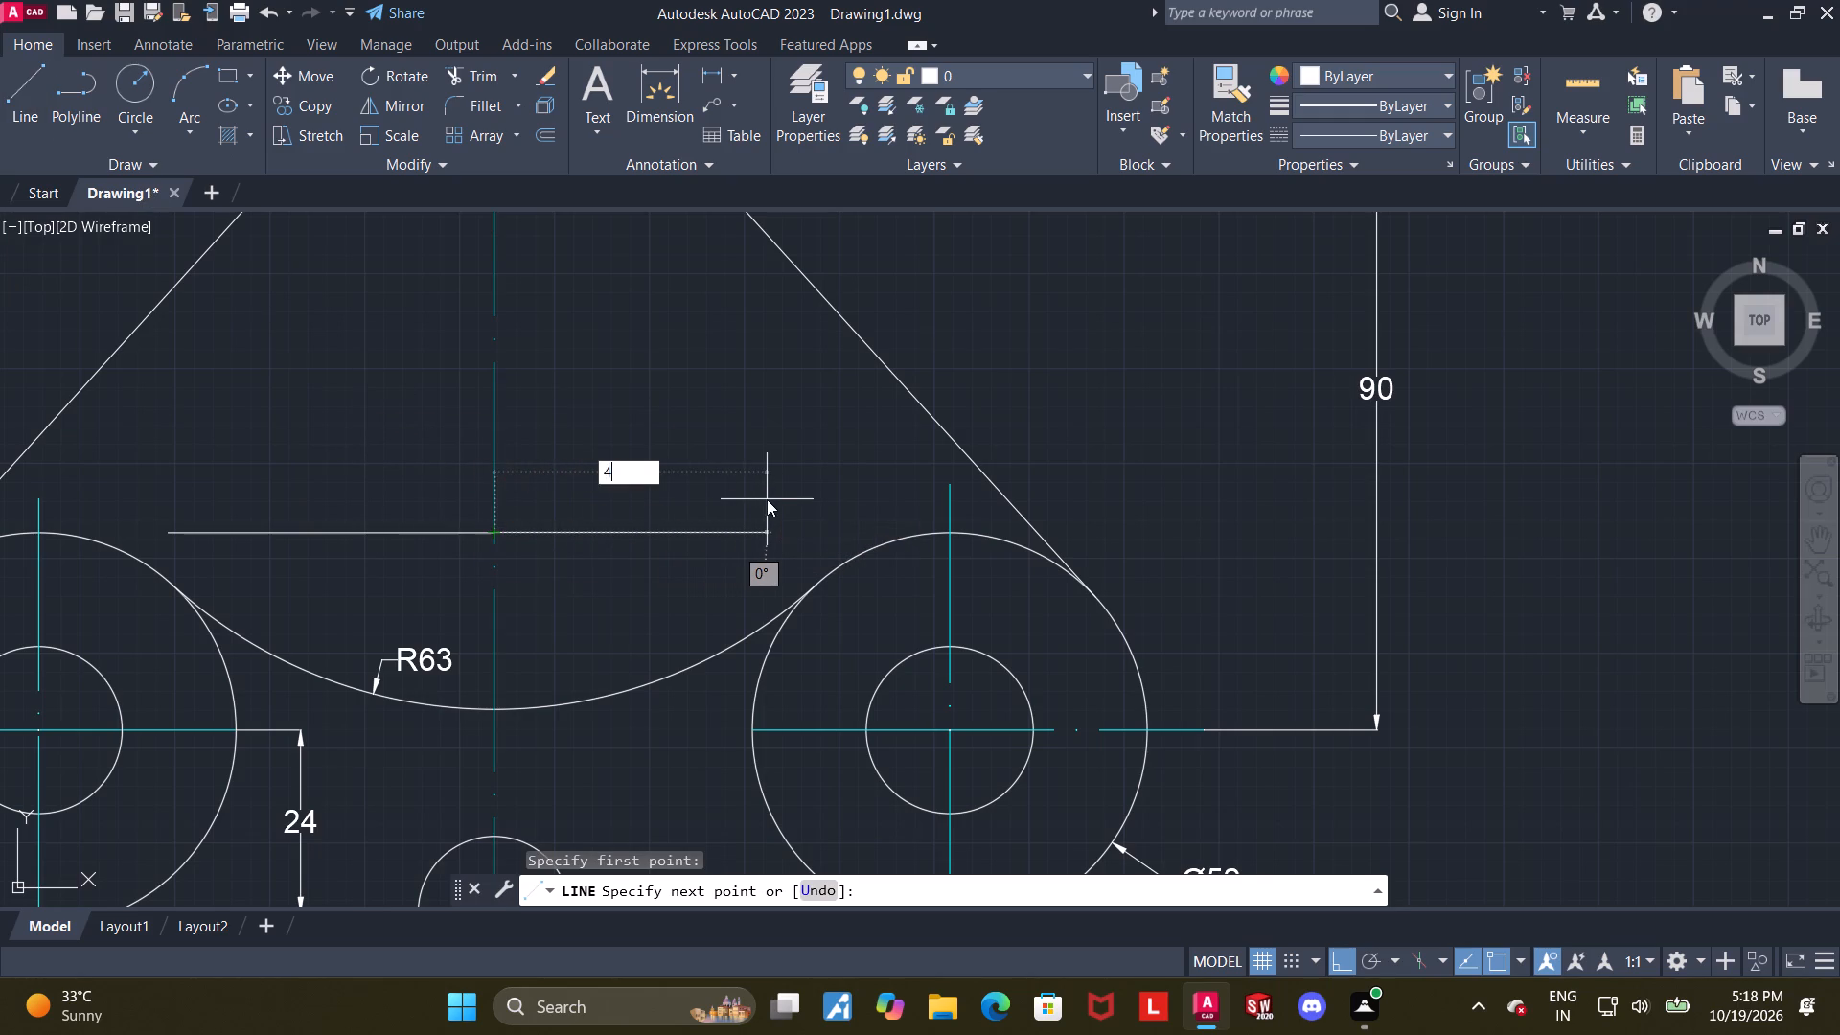
key(Return)
key(Escape)
Offset the left outer slanted line 25 inward, towards the vertical centerline.
scroll(747, 487, down, 2)
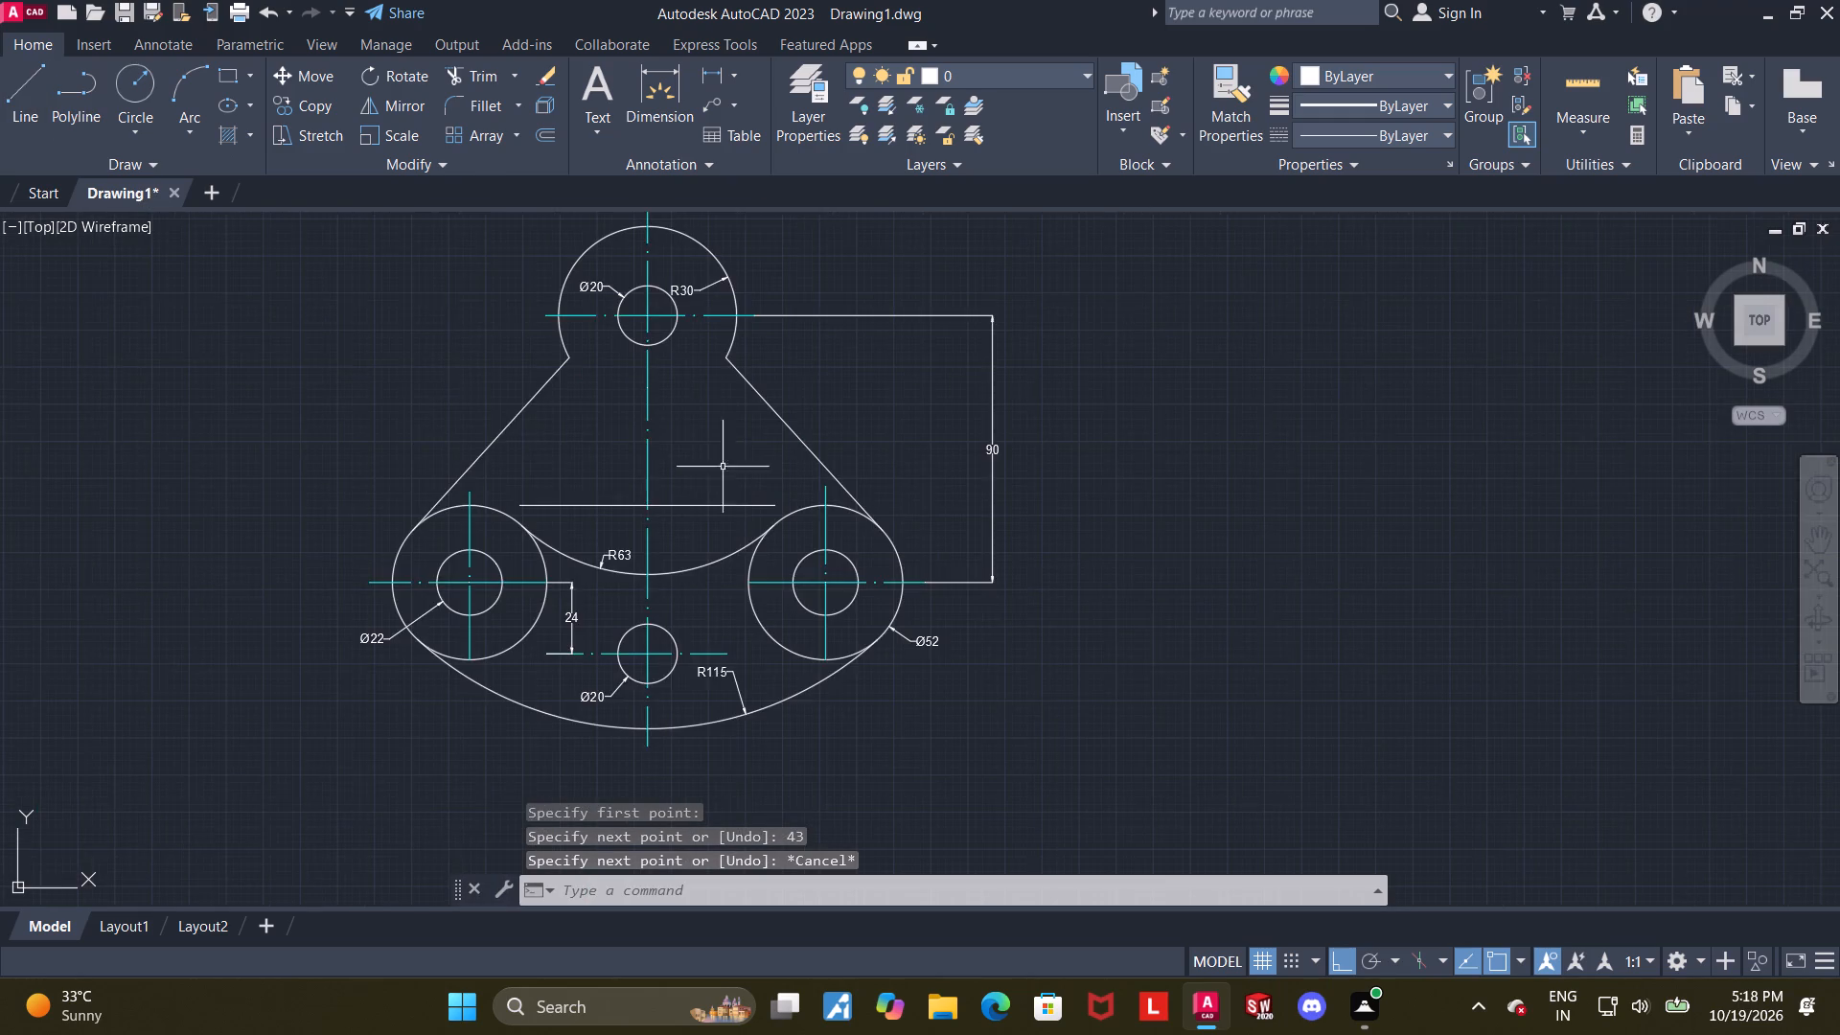
middle_drag(699, 437, 712, 493)
scroll(601, 519, up, 2)
click(405, 396)
scroll(563, 460, down, 1)
text(offset)
key(Return)
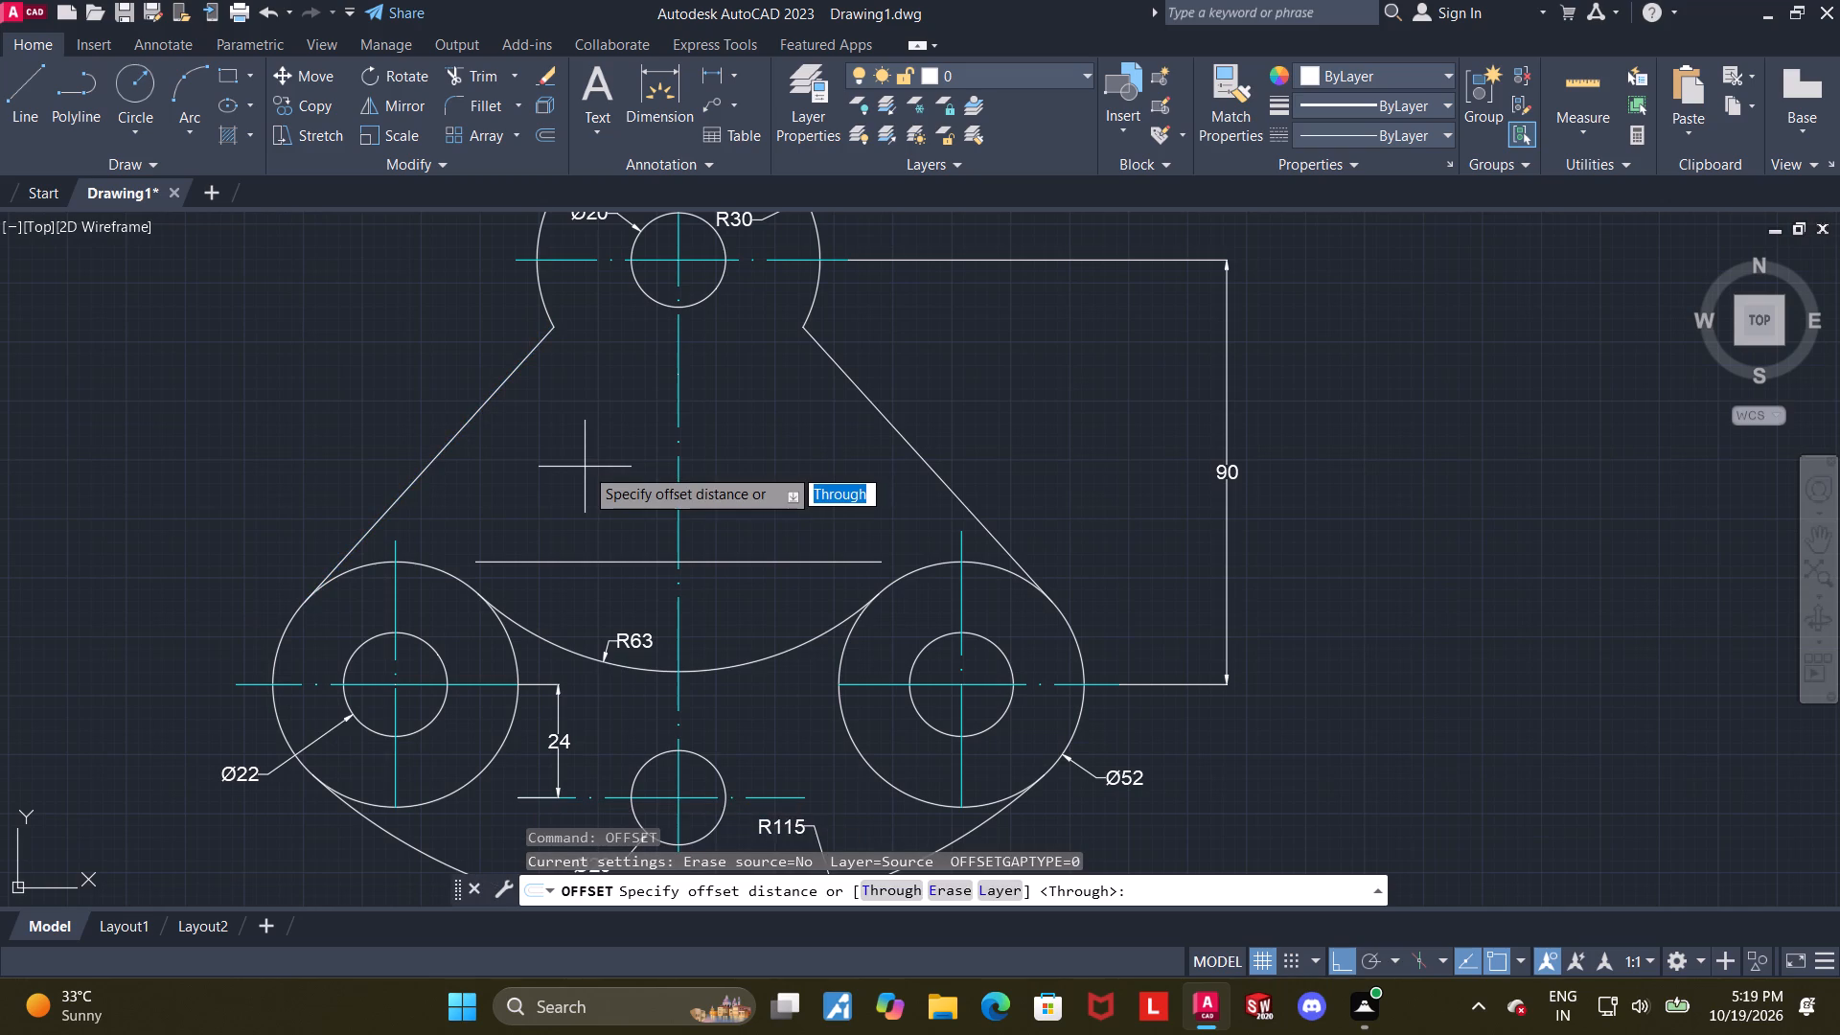
key(Return)
text(25)
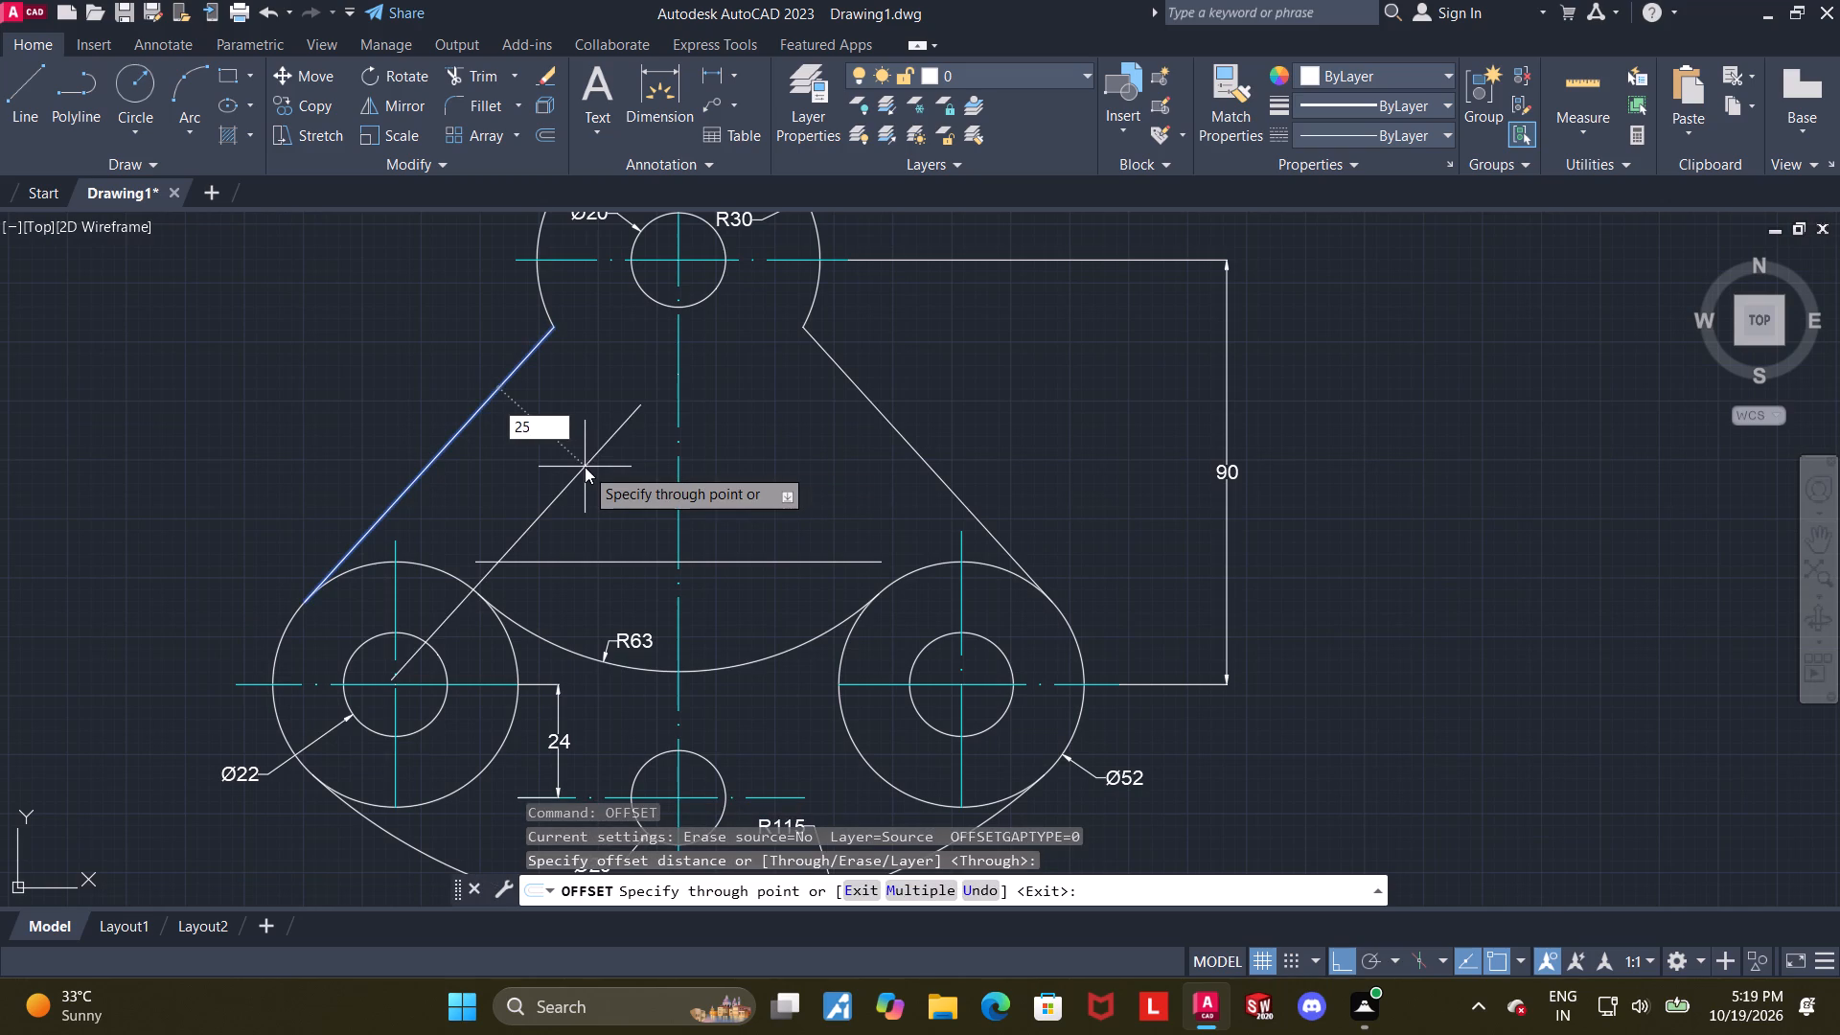
key(Return)
key(Escape)
key(Escape)
key(Escape)
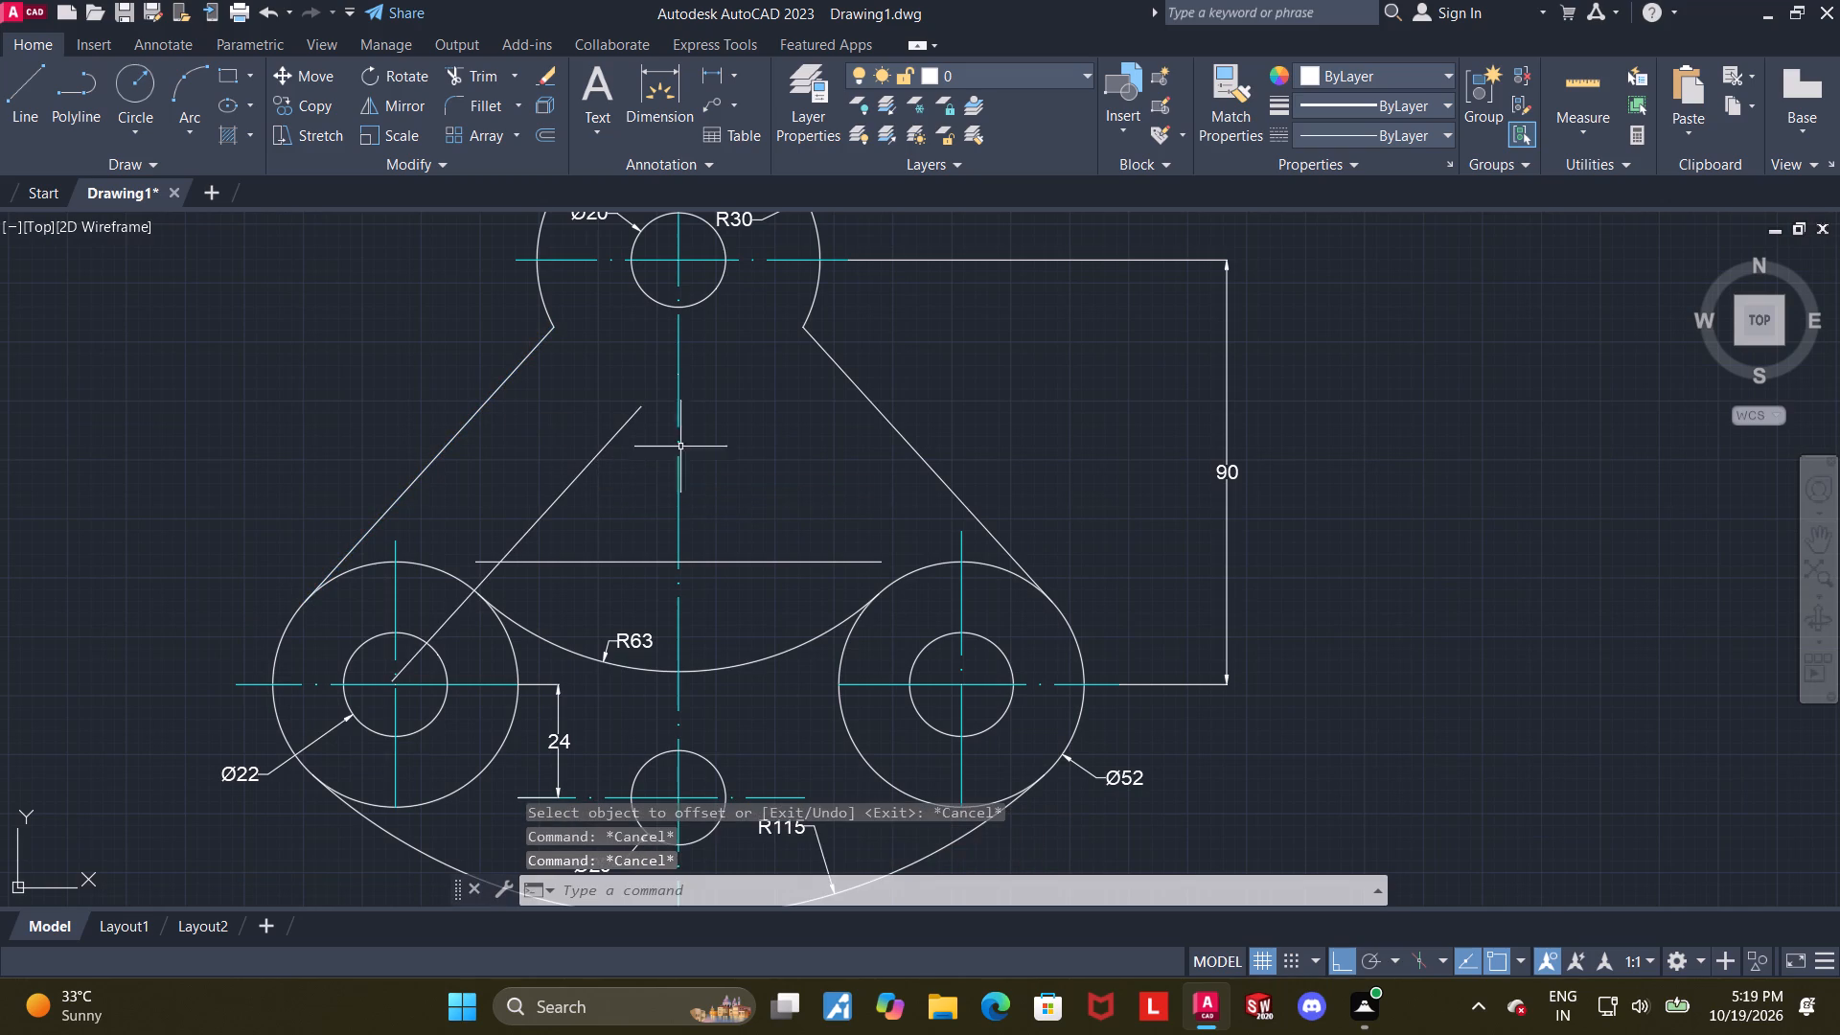
Offset the right outer slanted line 25 inward, towards the vertical centerline.
click(872, 402)
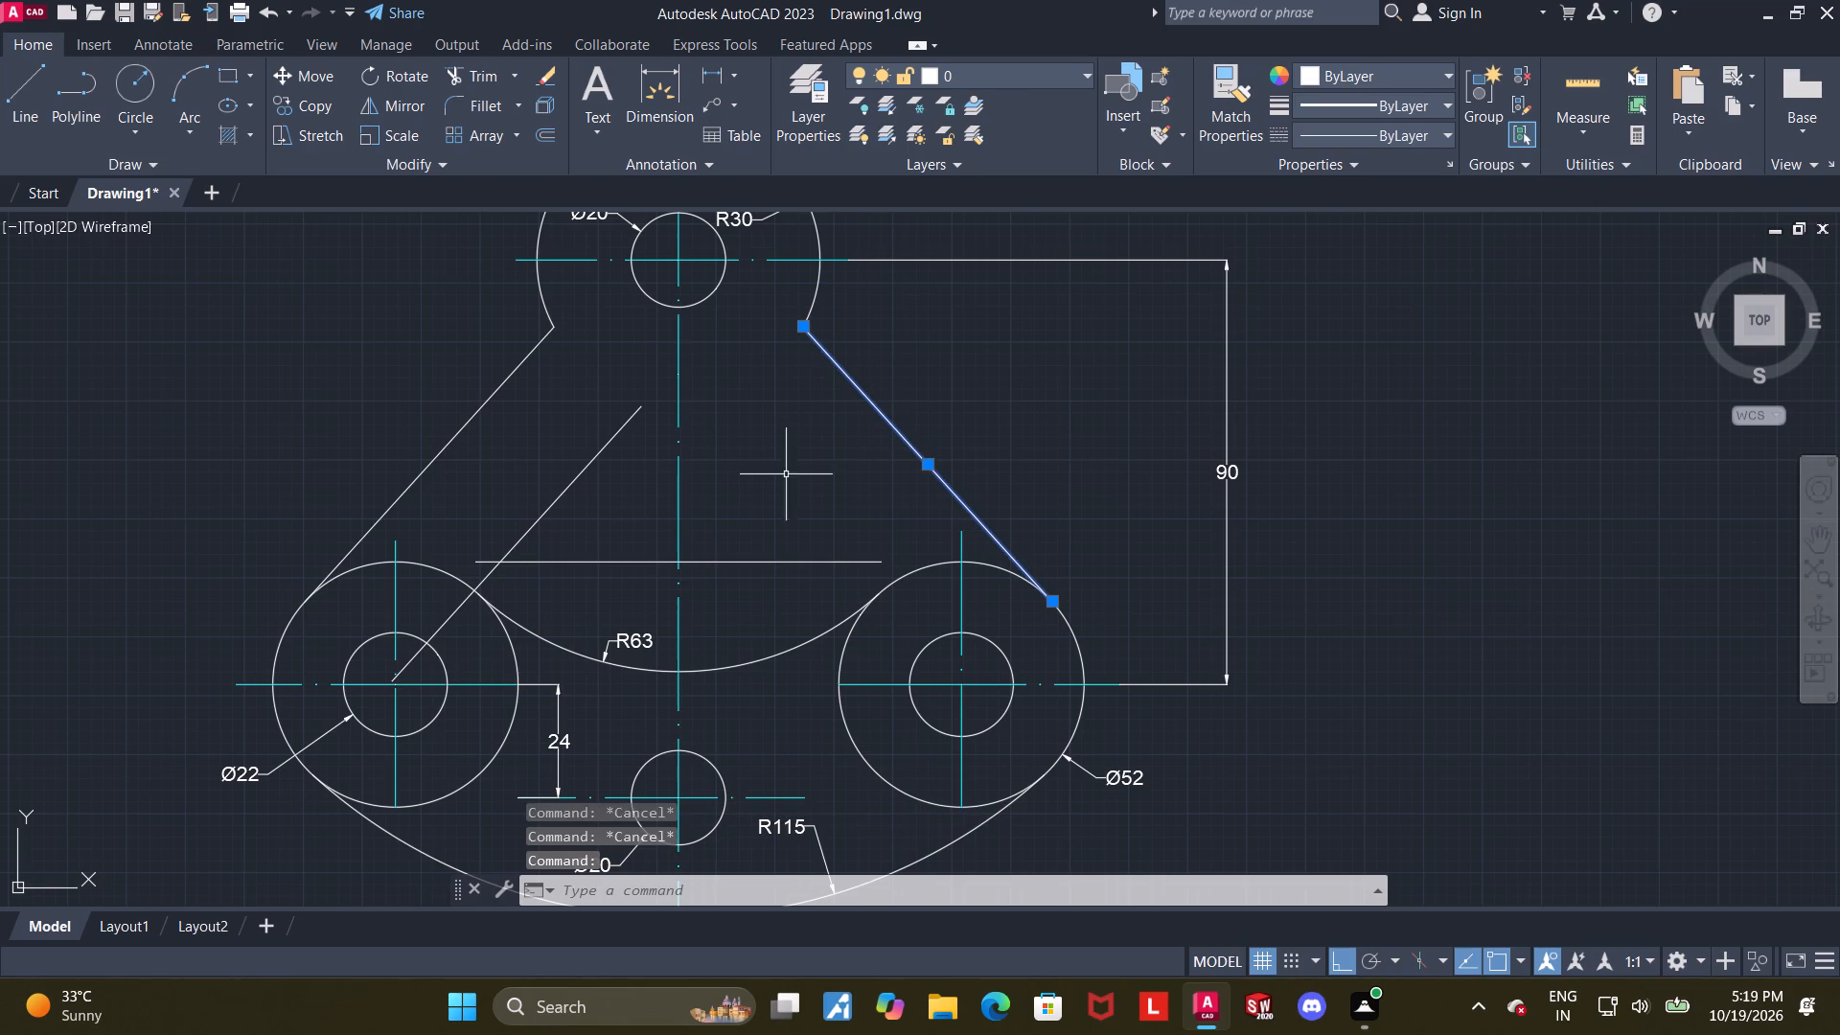
text(offset)
key(Return)
key(Return)
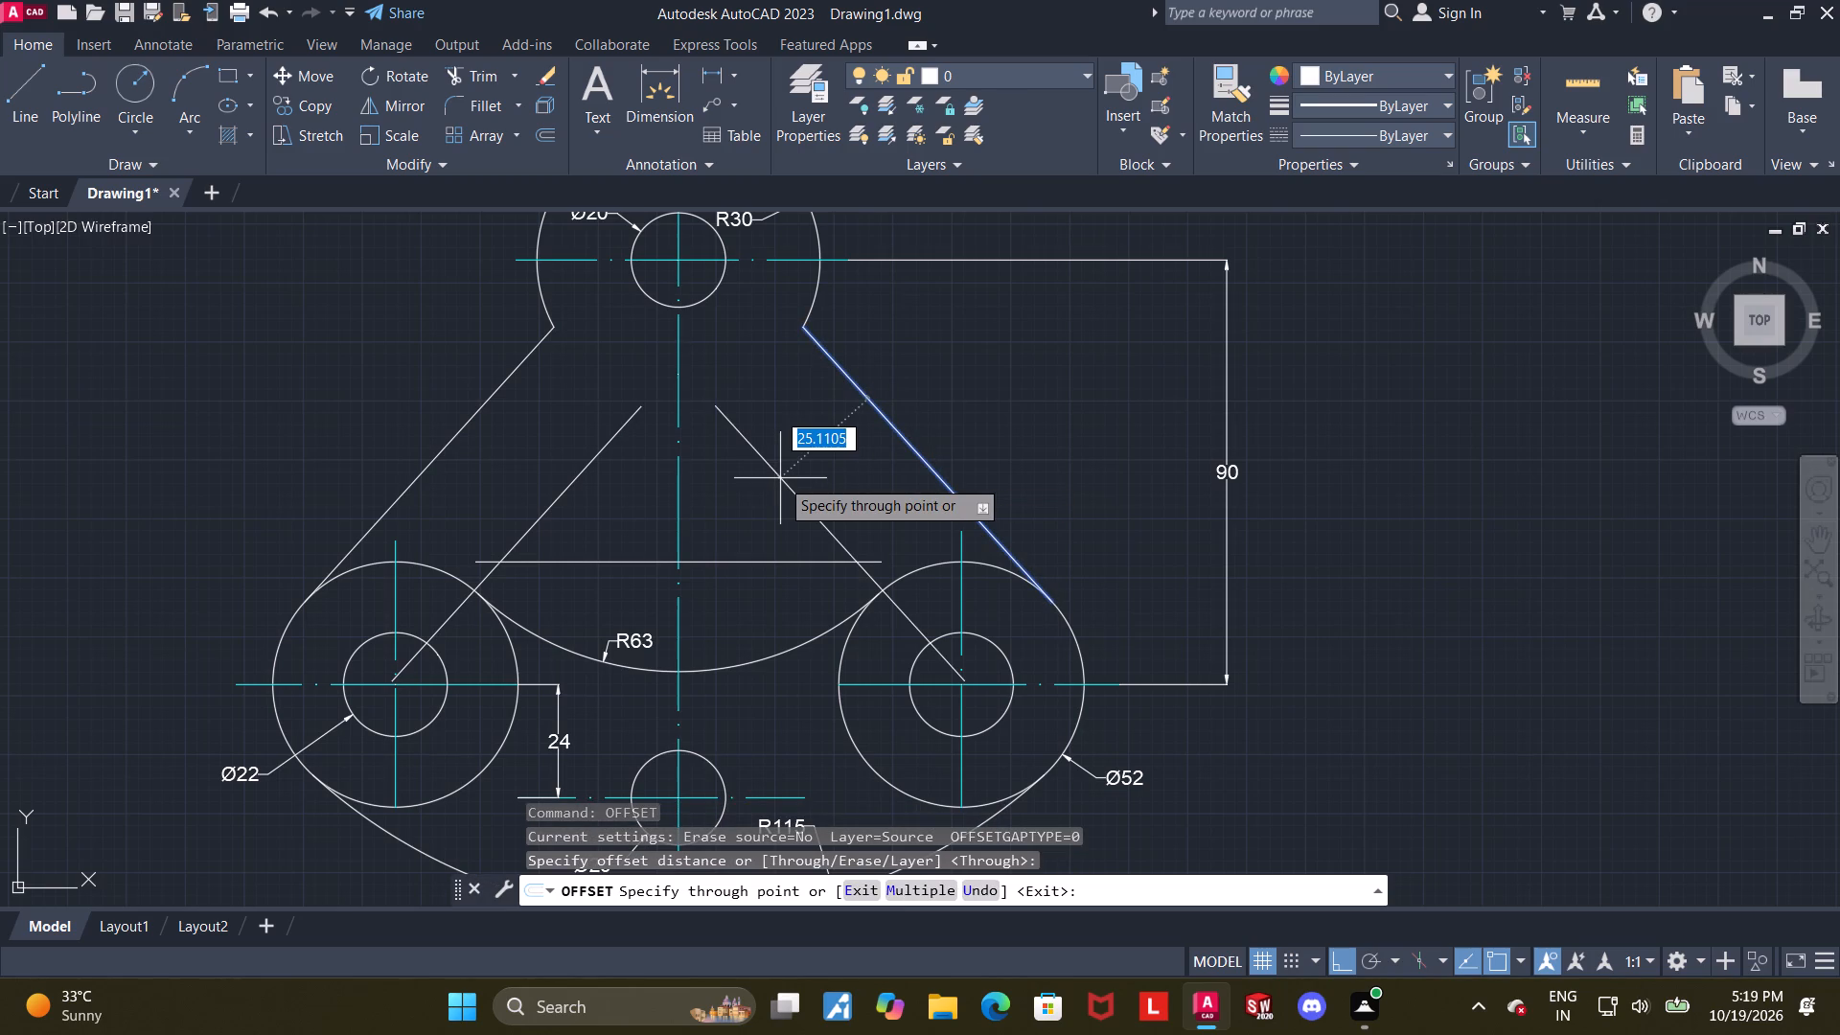
key(2)
key(5)
key(Return)
key(Escape)
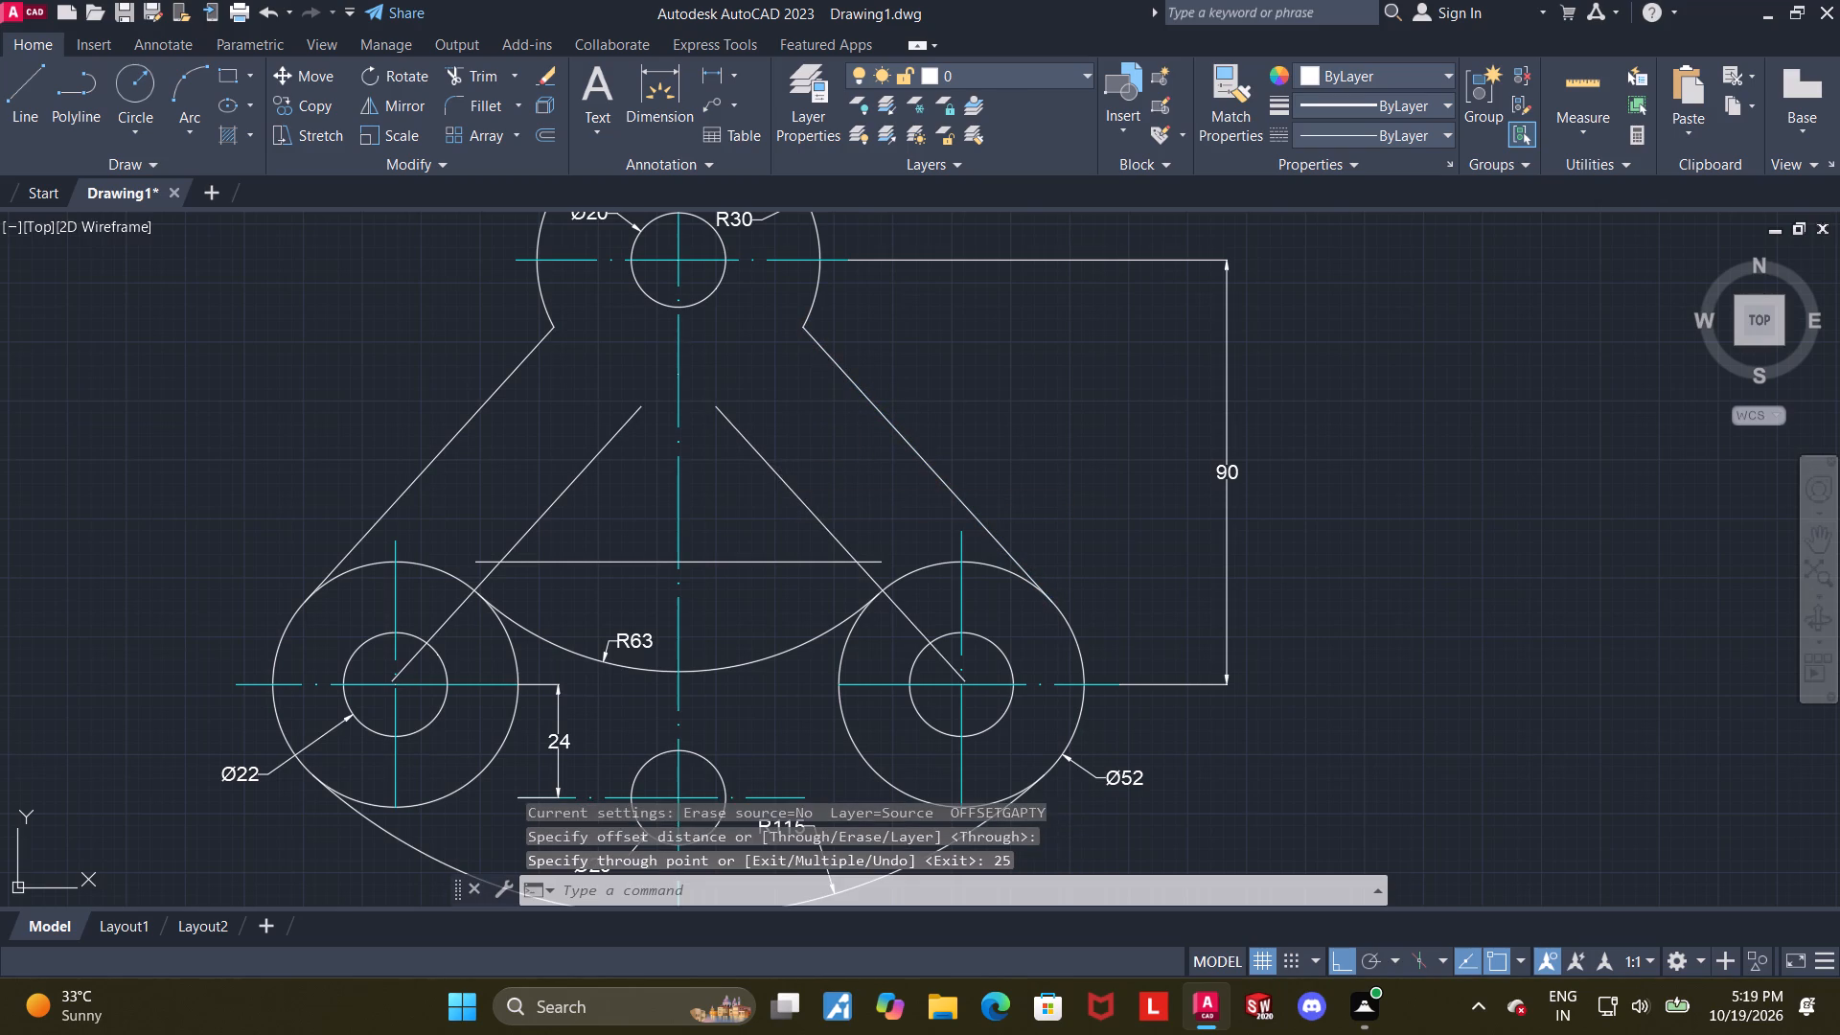
key(Escape)
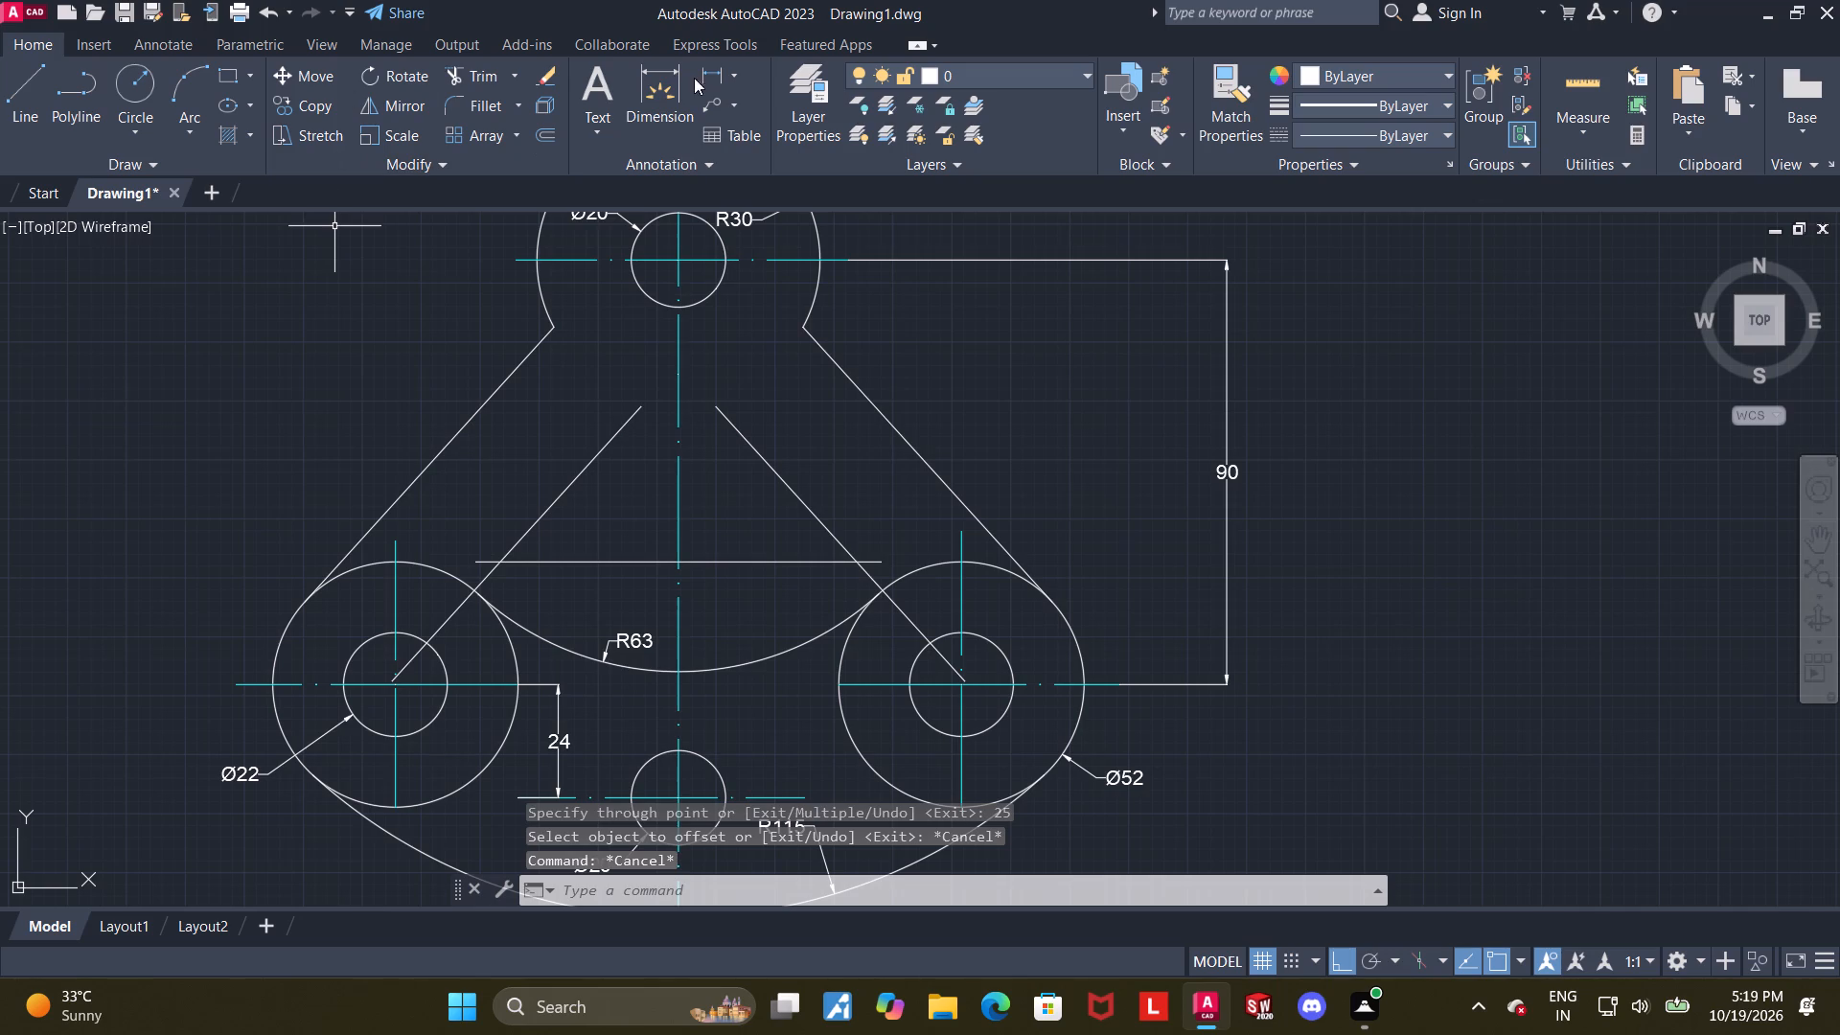
Trim both offset lines where they enter the lower outer circles and delete their leftover pieces inside the 22 diameter holes.
click(481, 66)
click(453, 615)
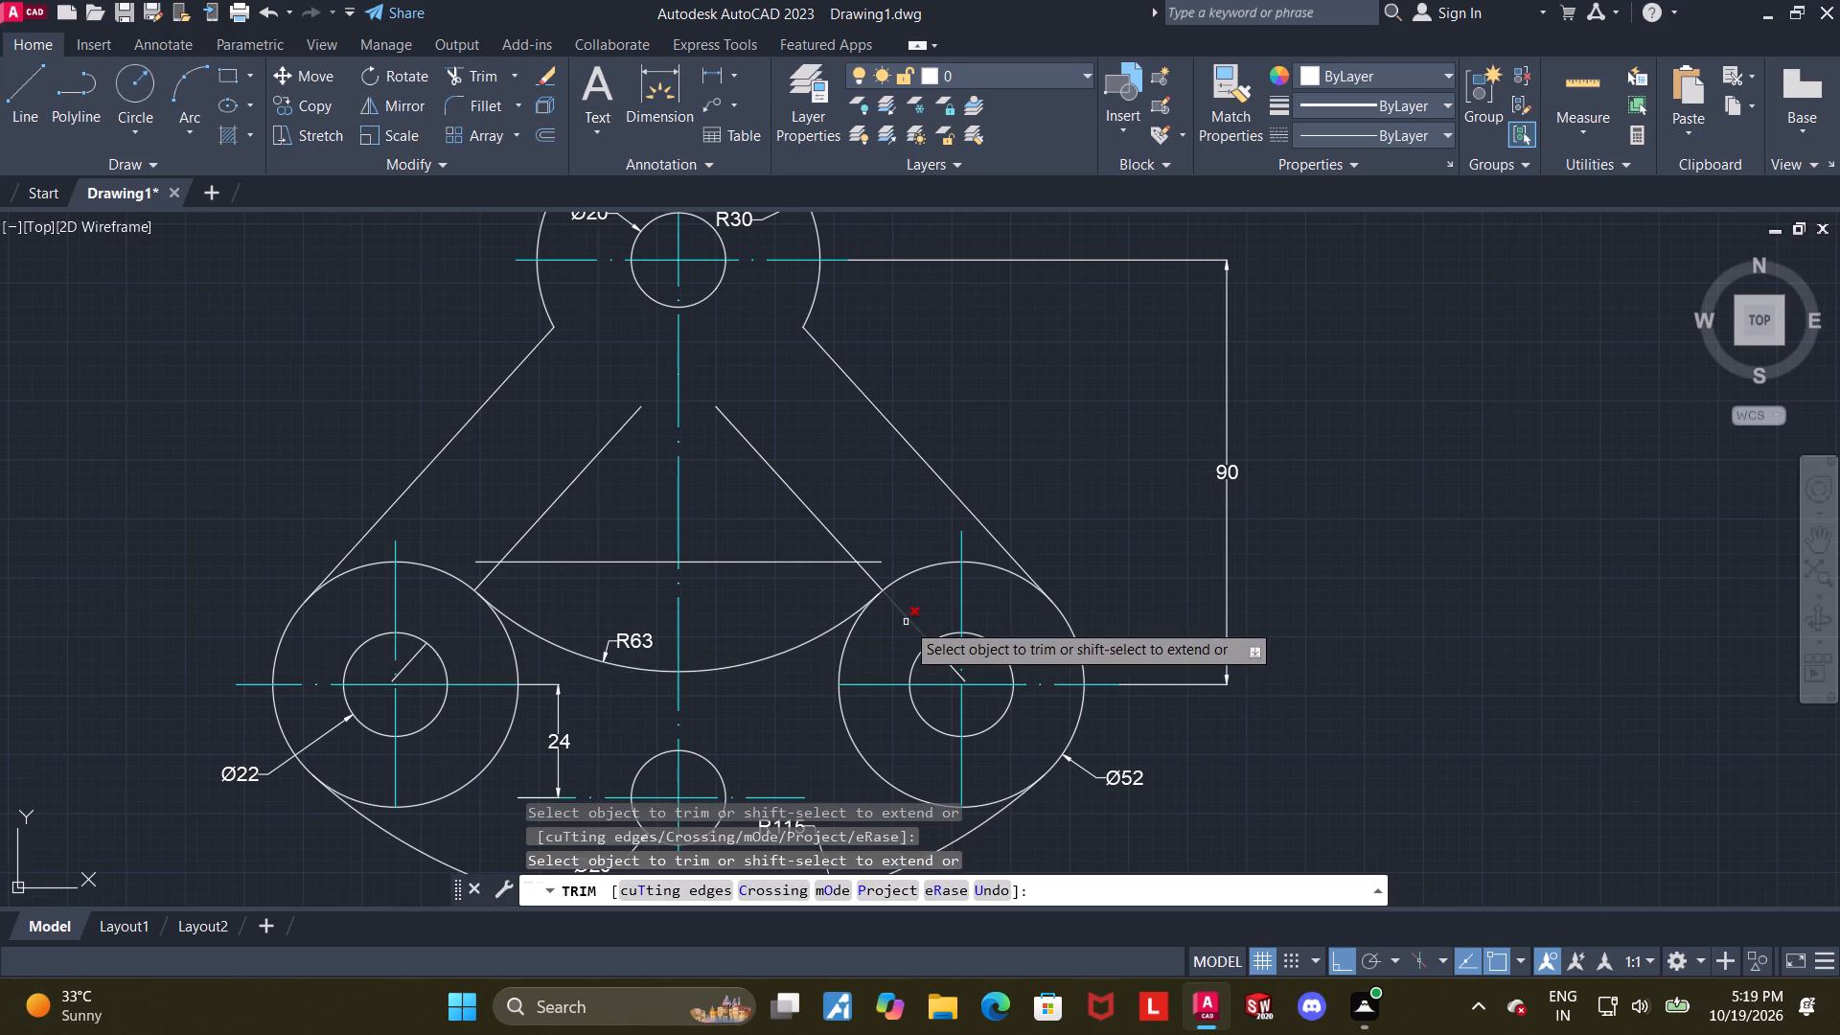
click(905, 622)
key(Escape)
click(939, 657)
key(Delete)
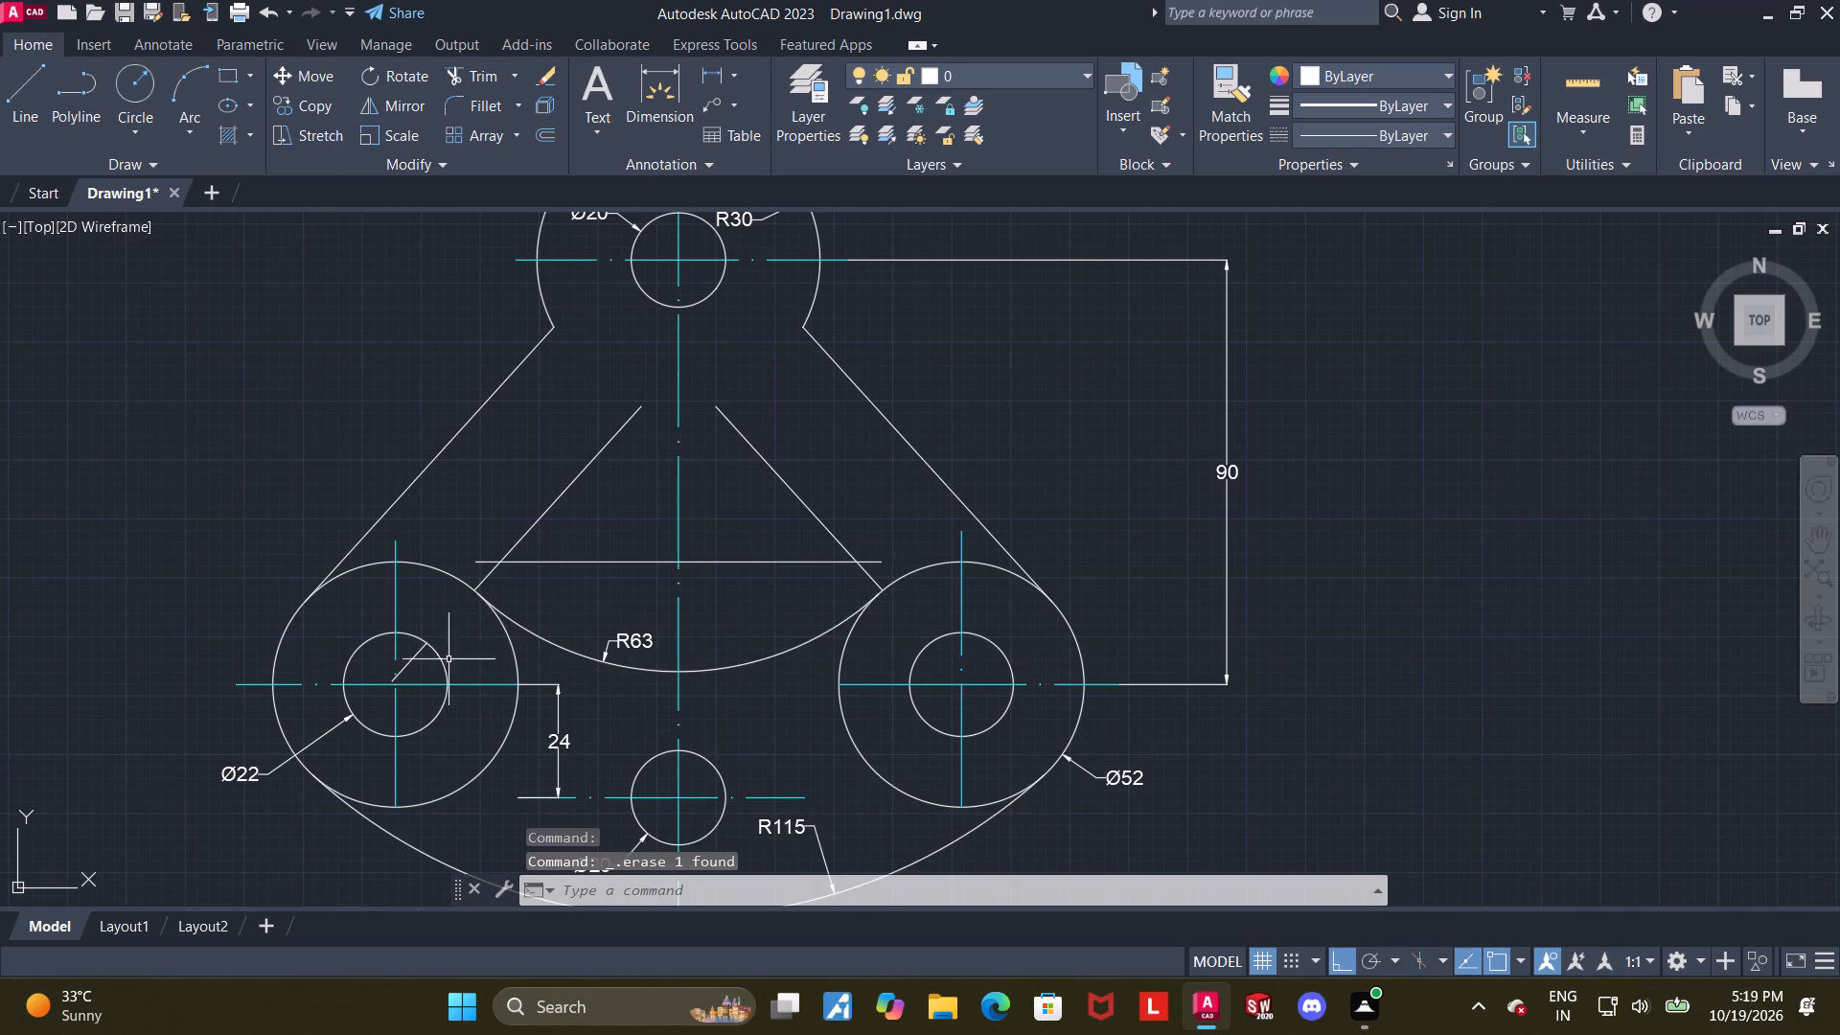
click(408, 653)
key(Delete)
key(Escape)
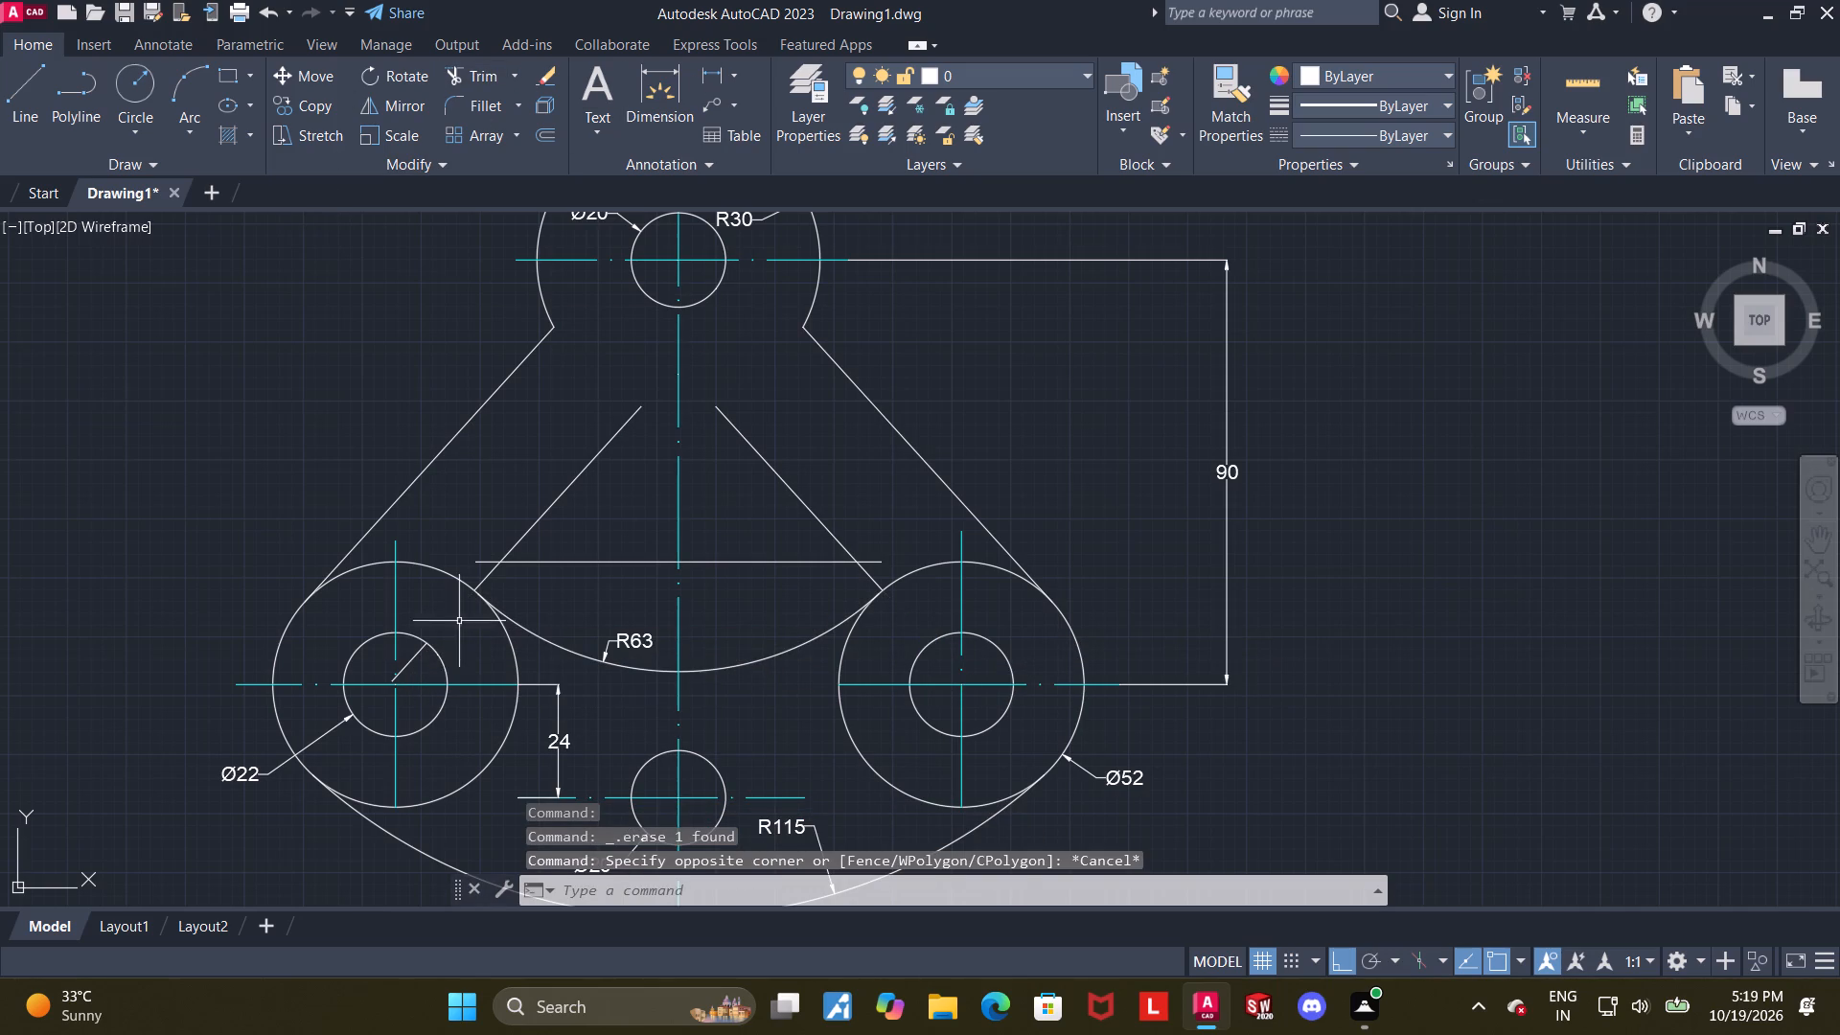
click(420, 649)
key(Delete)
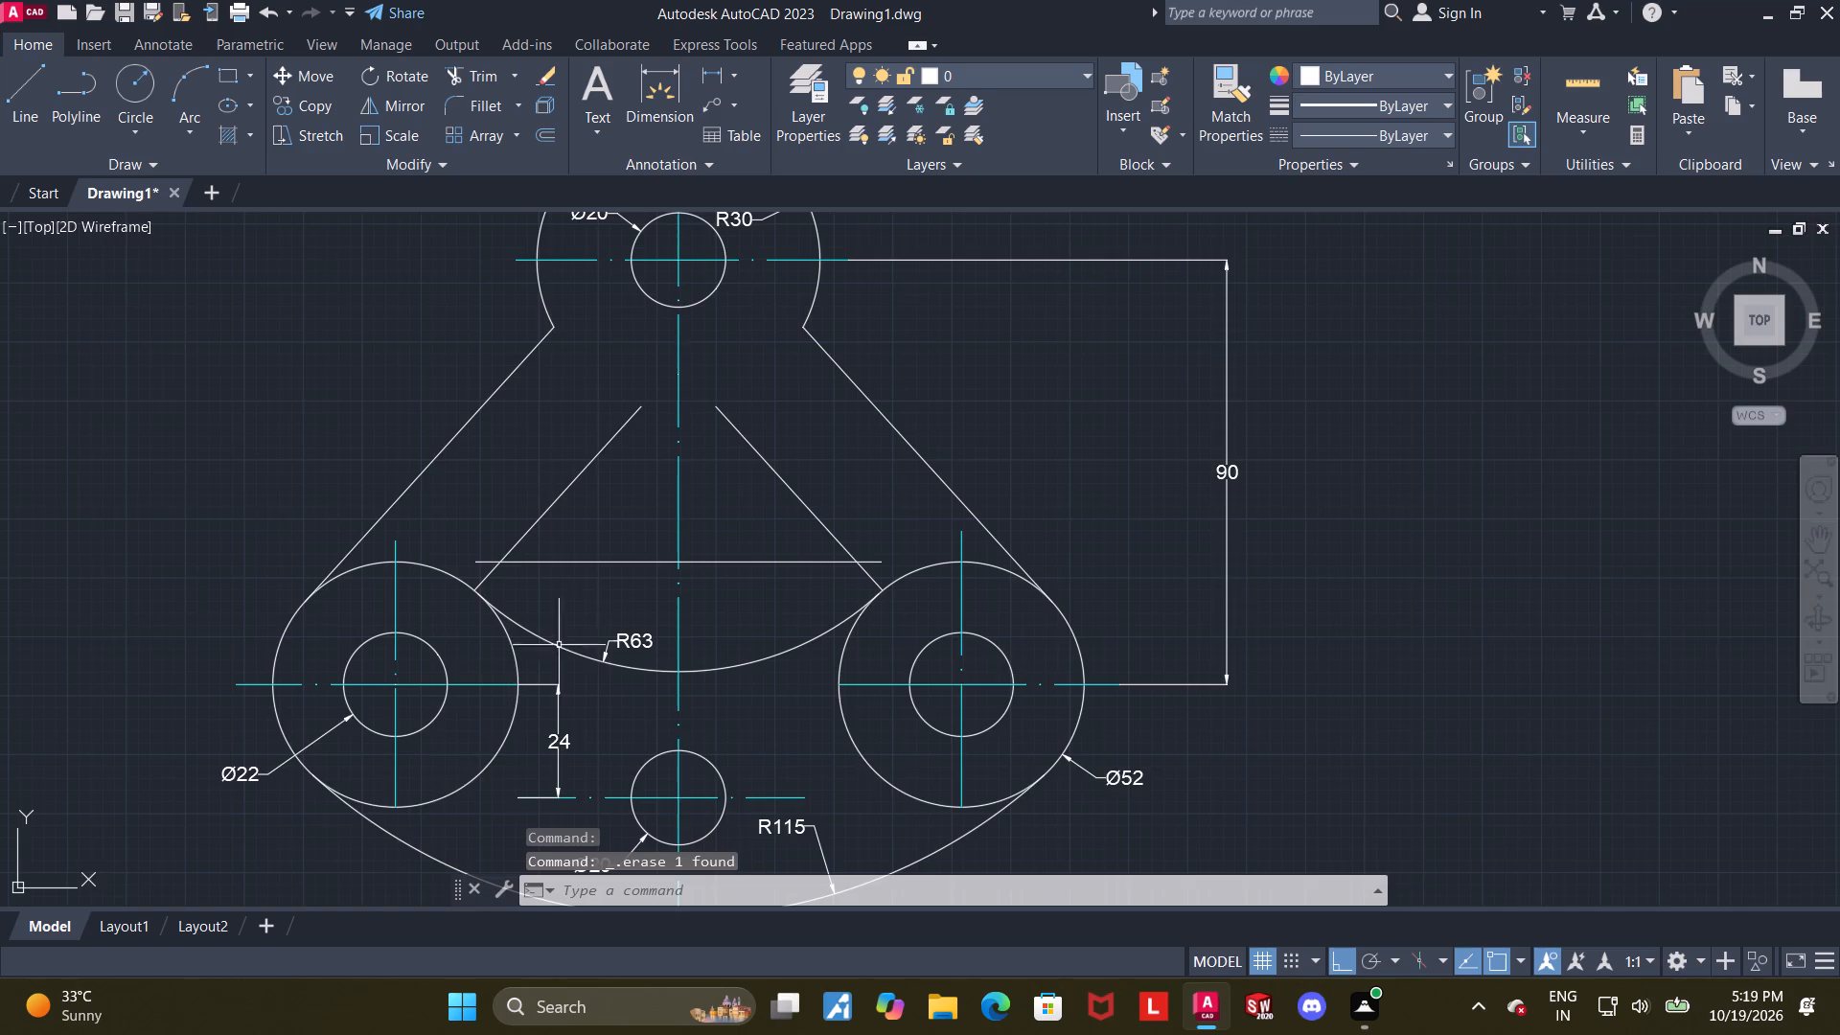
Extend the upper ends of both inner slanted lines to the vertical centerline.
middle_drag(599, 622, 580, 679)
middle_drag(655, 446, 614, 499)
scroll(601, 472, up, 1)
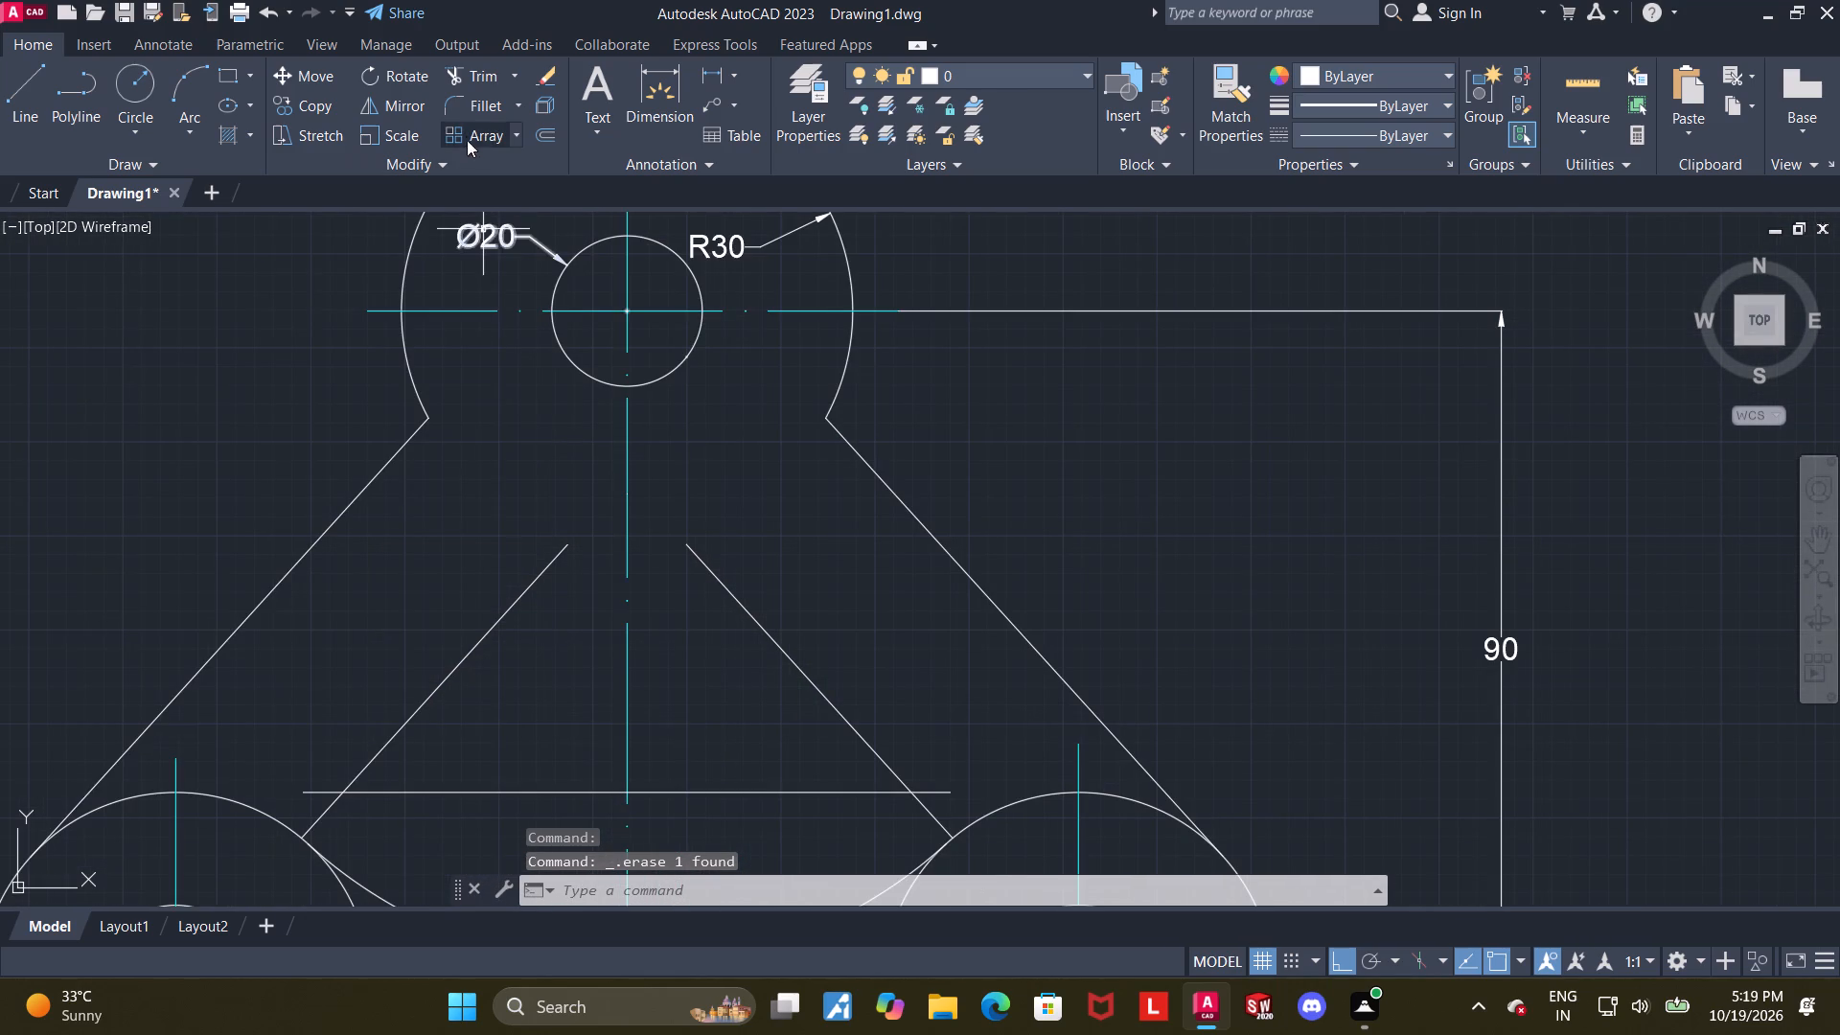
click(510, 74)
click(500, 154)
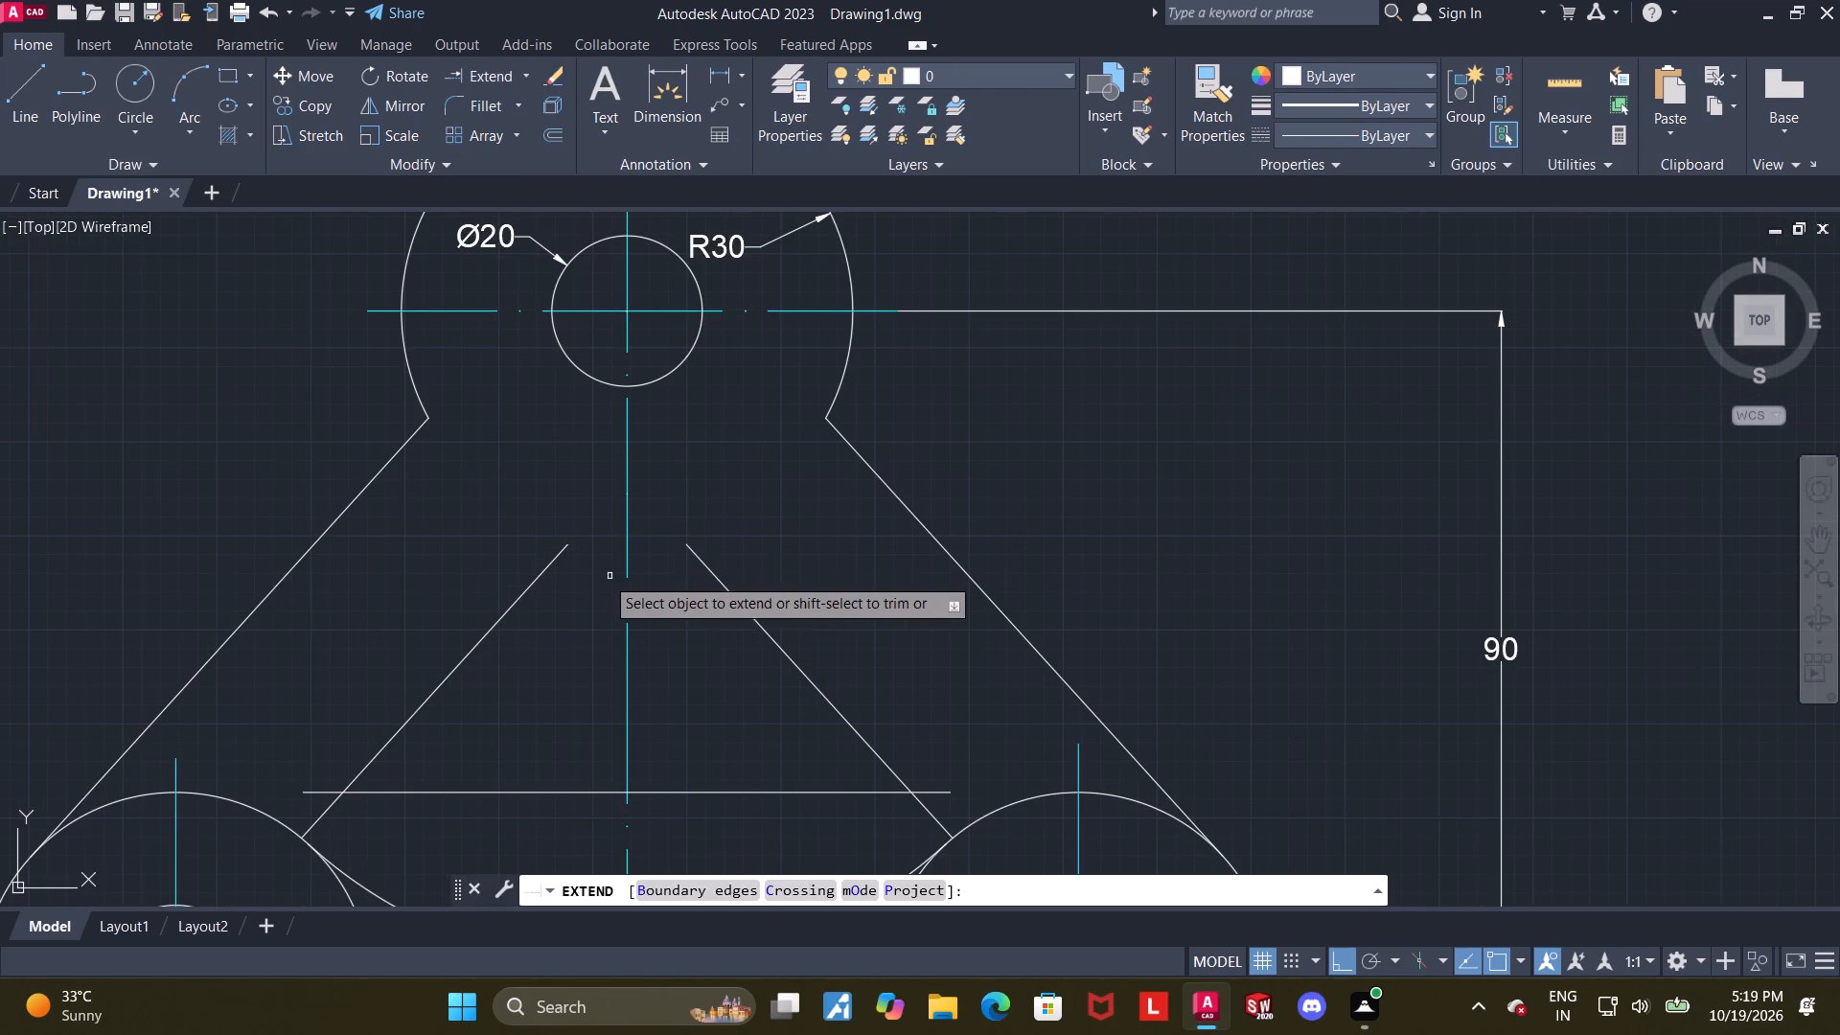
click(556, 561)
click(700, 560)
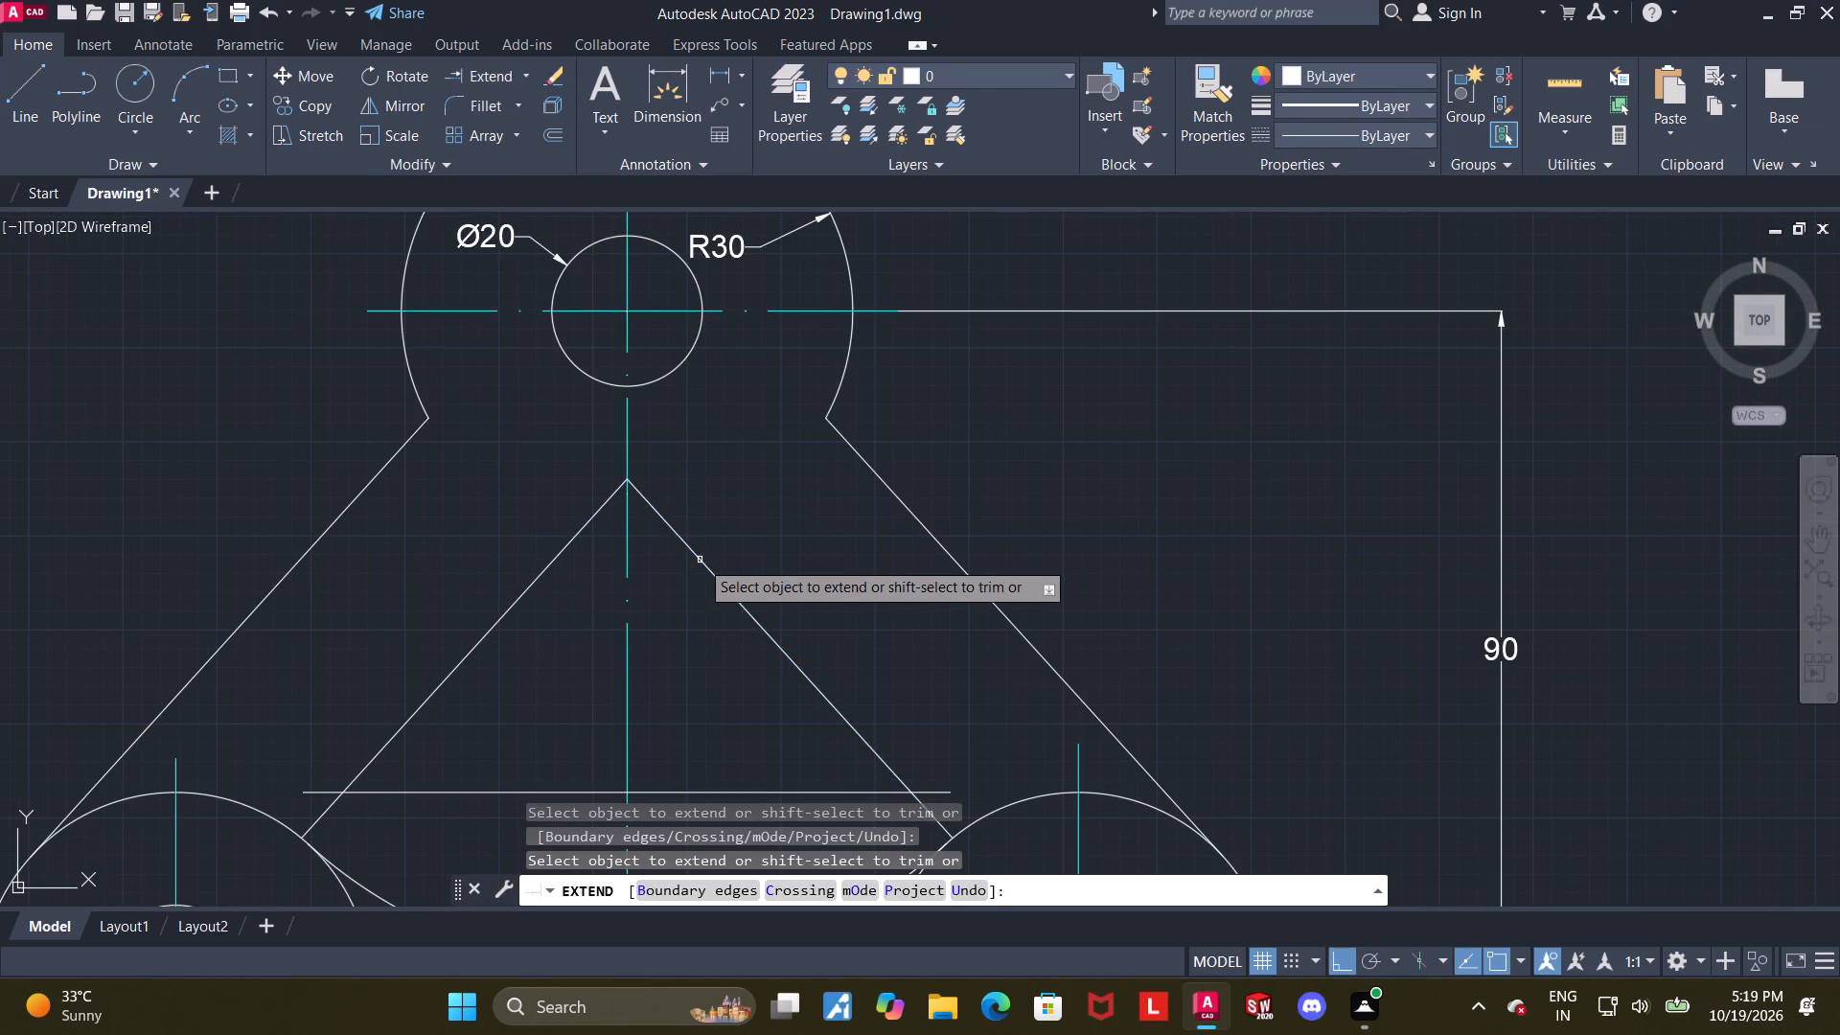
Examine the inner opening's slanted lines, horizontal line and R63 arc against the surrounding outline.
key(Escape)
scroll(671, 554, down, 2)
middle_drag(662, 613, 655, 574)
scroll(558, 647, up, 1)
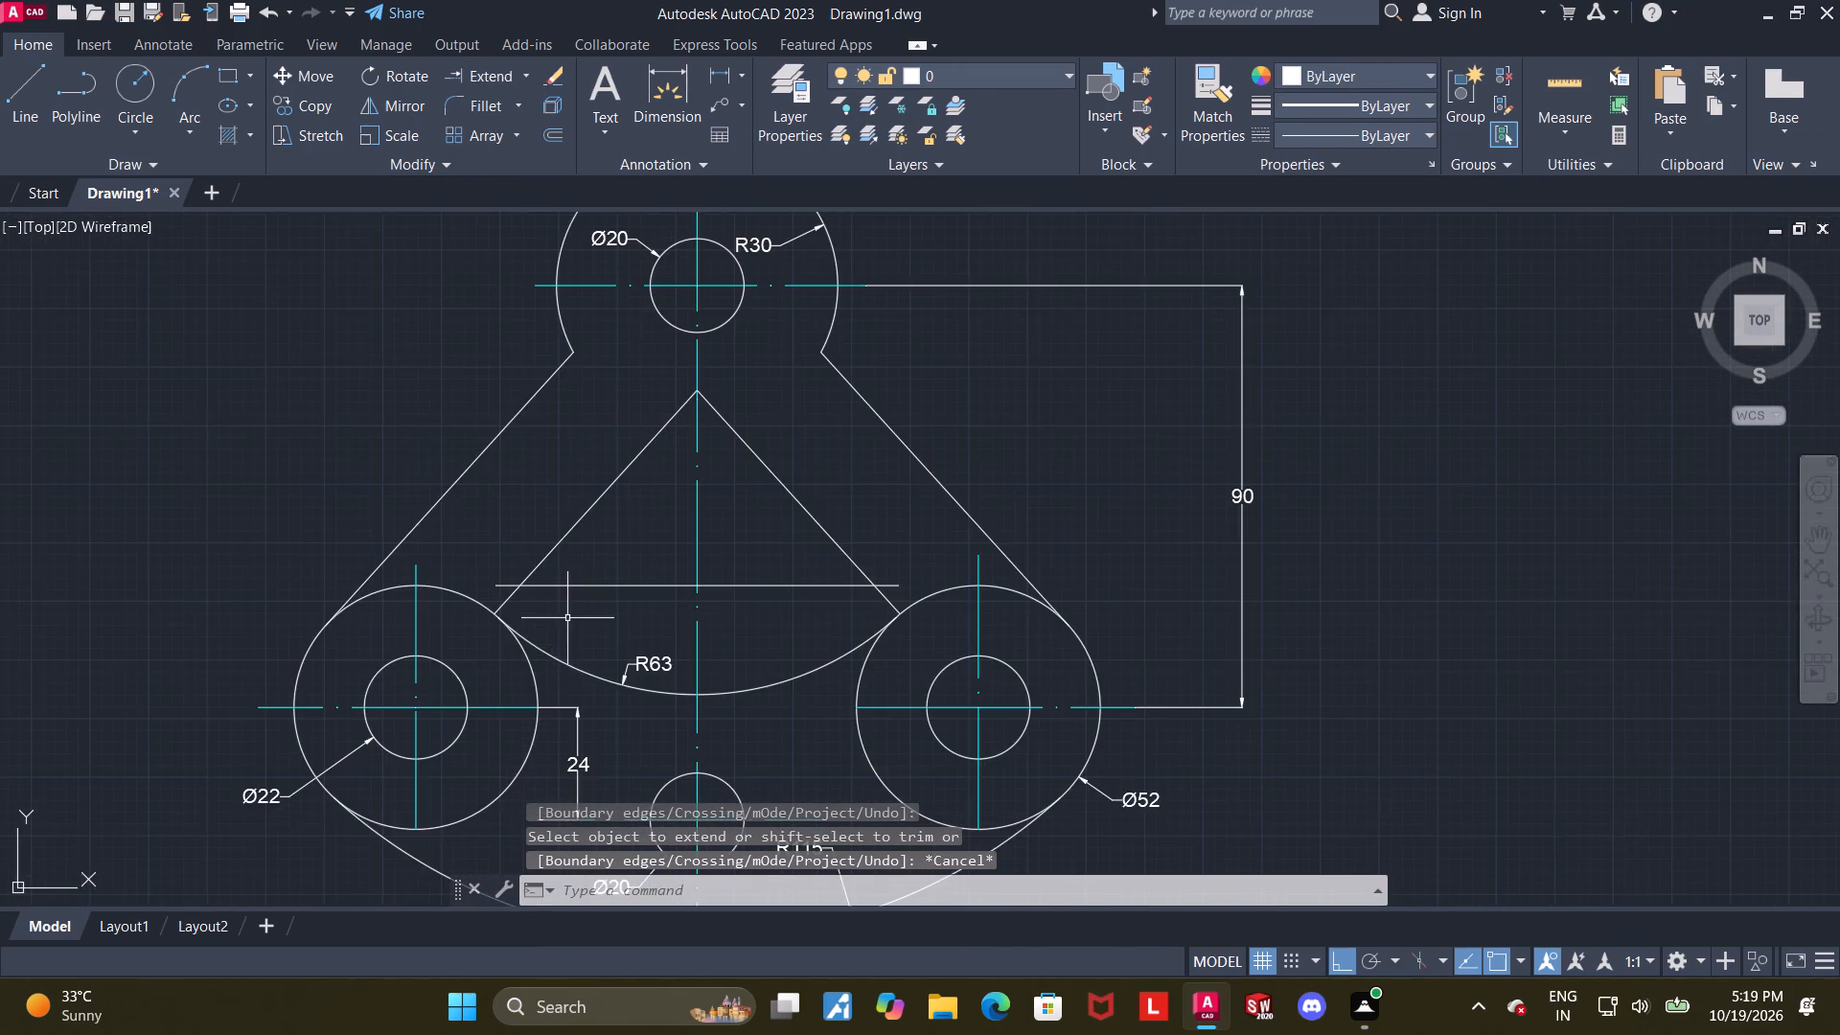
scroll(567, 615, up, 2)
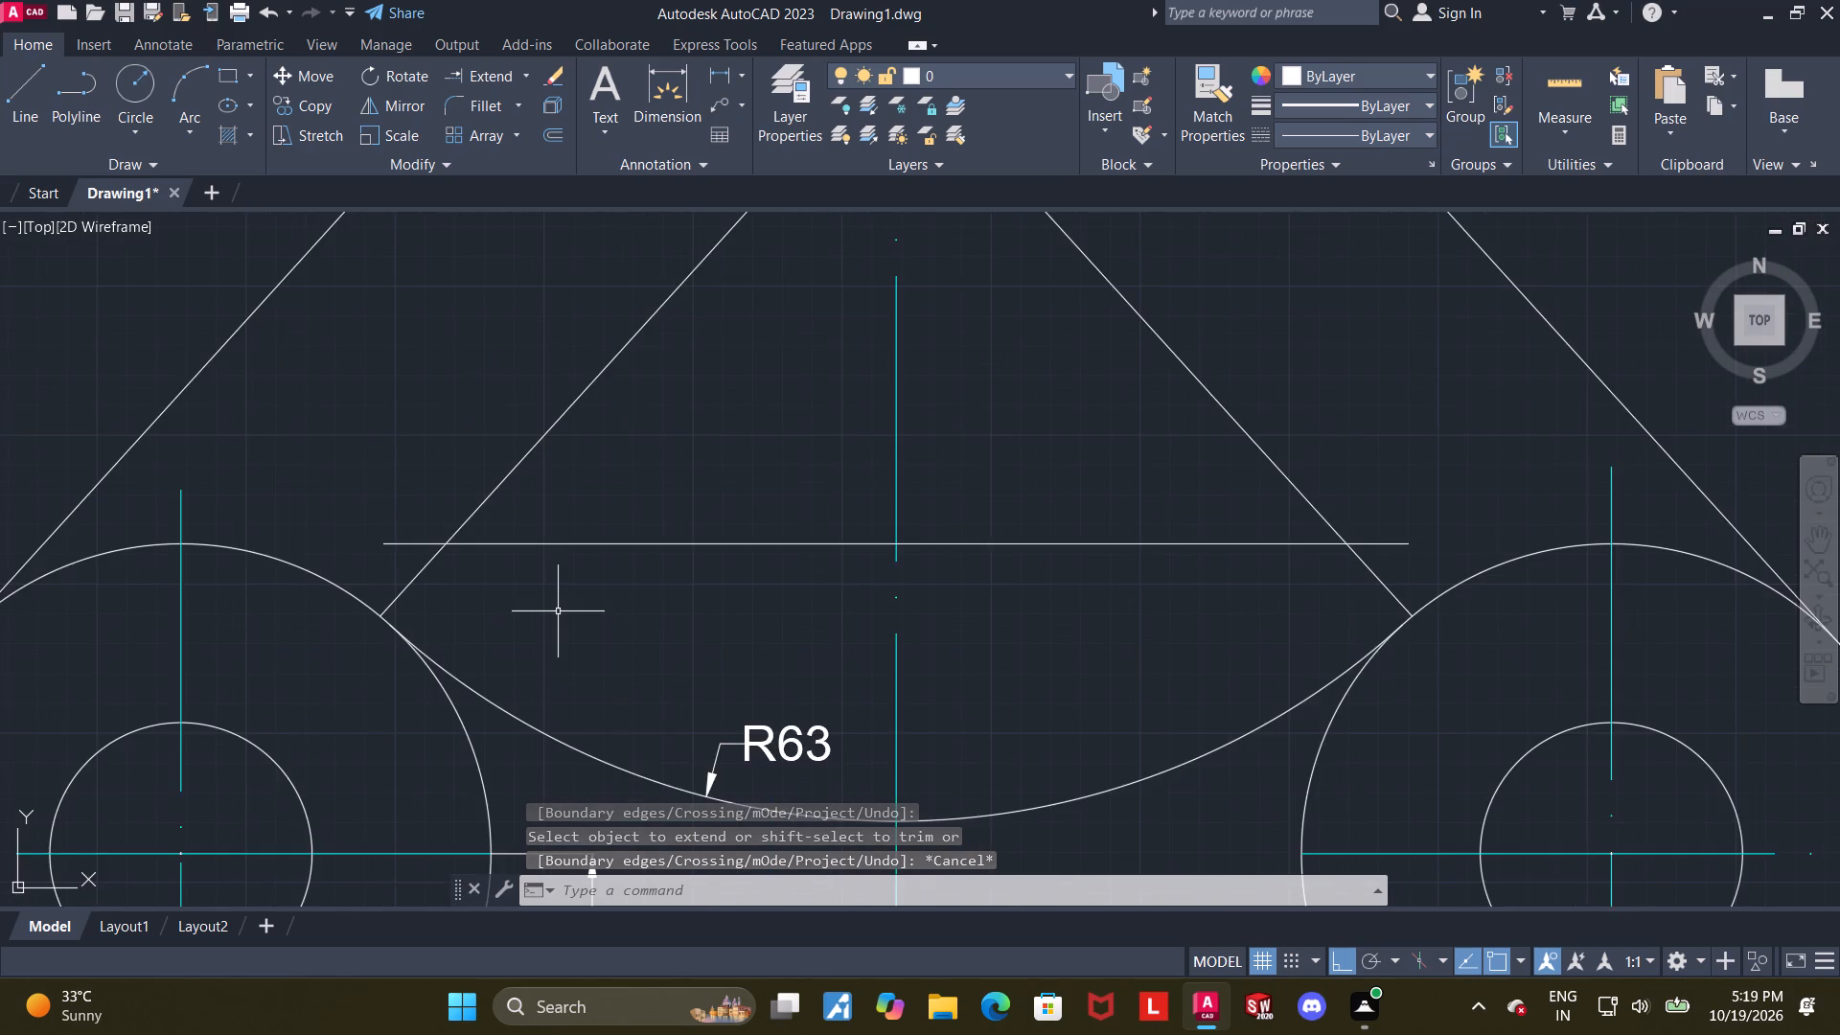
scroll(558, 611, down, 2)
middle_drag(654, 471, 653, 501)
scroll(605, 541, up, 1)
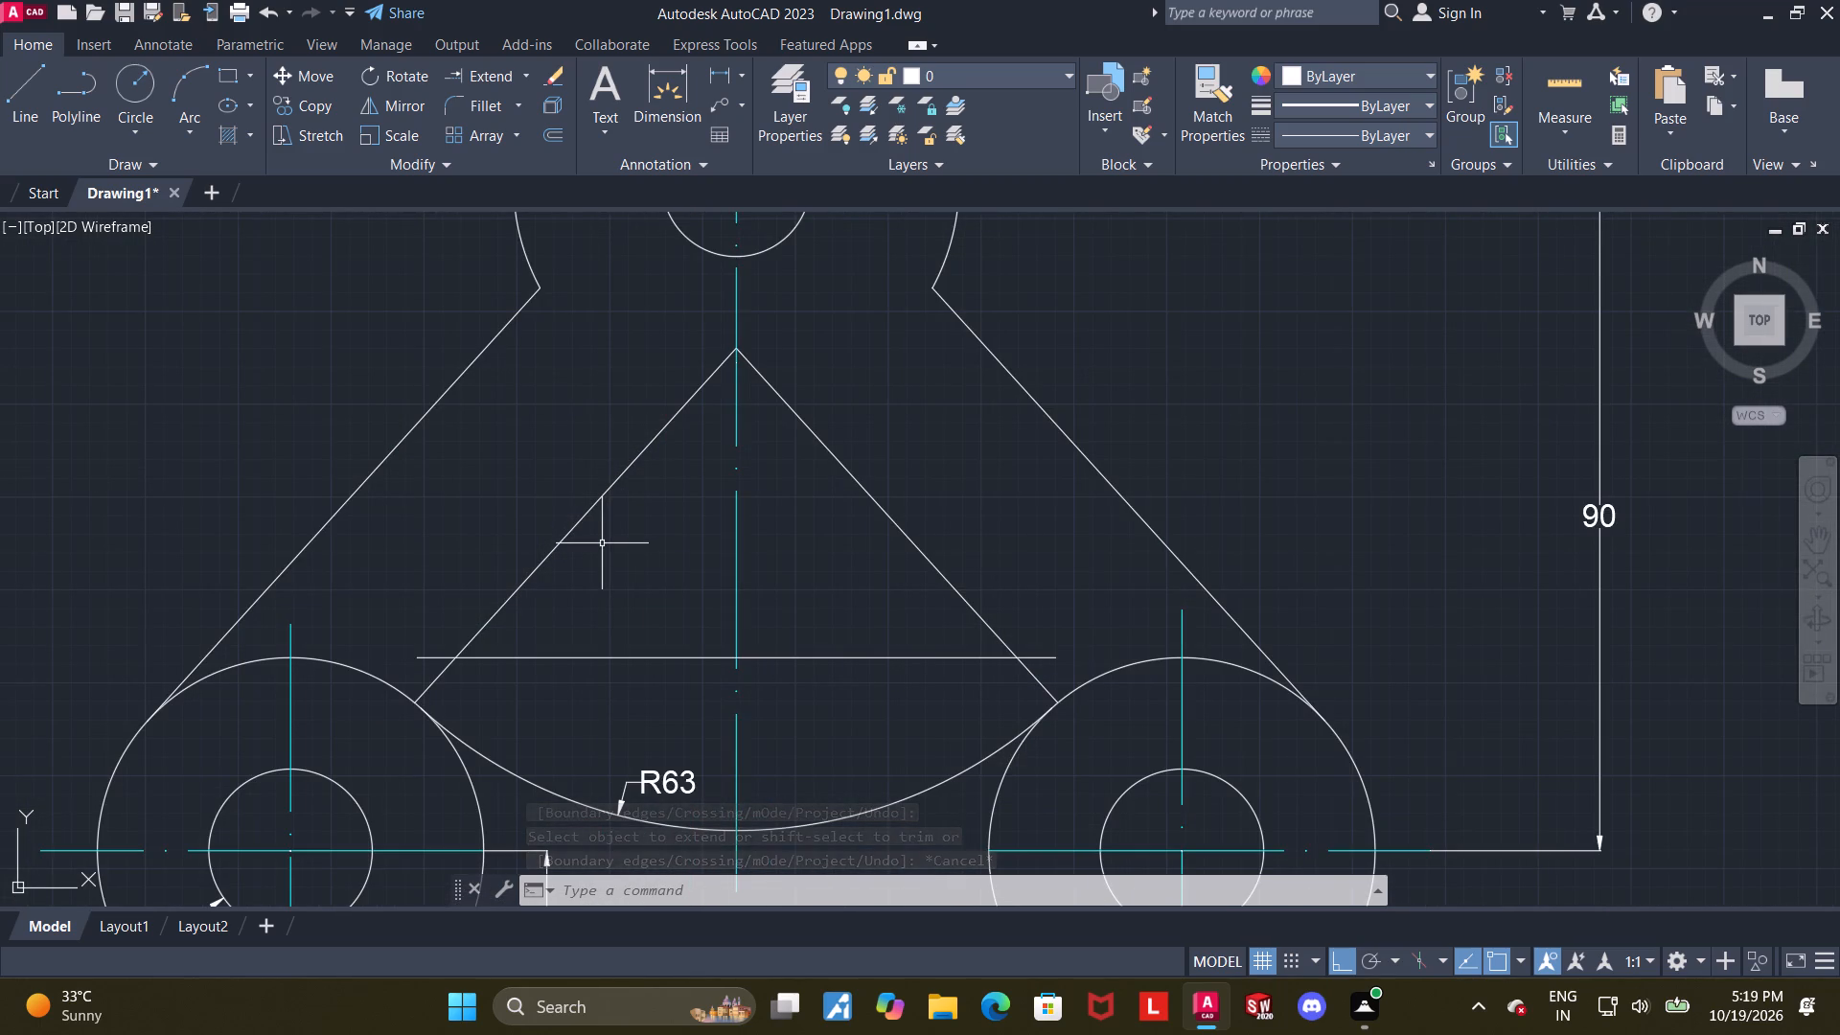
scroll(602, 543, down, 1)
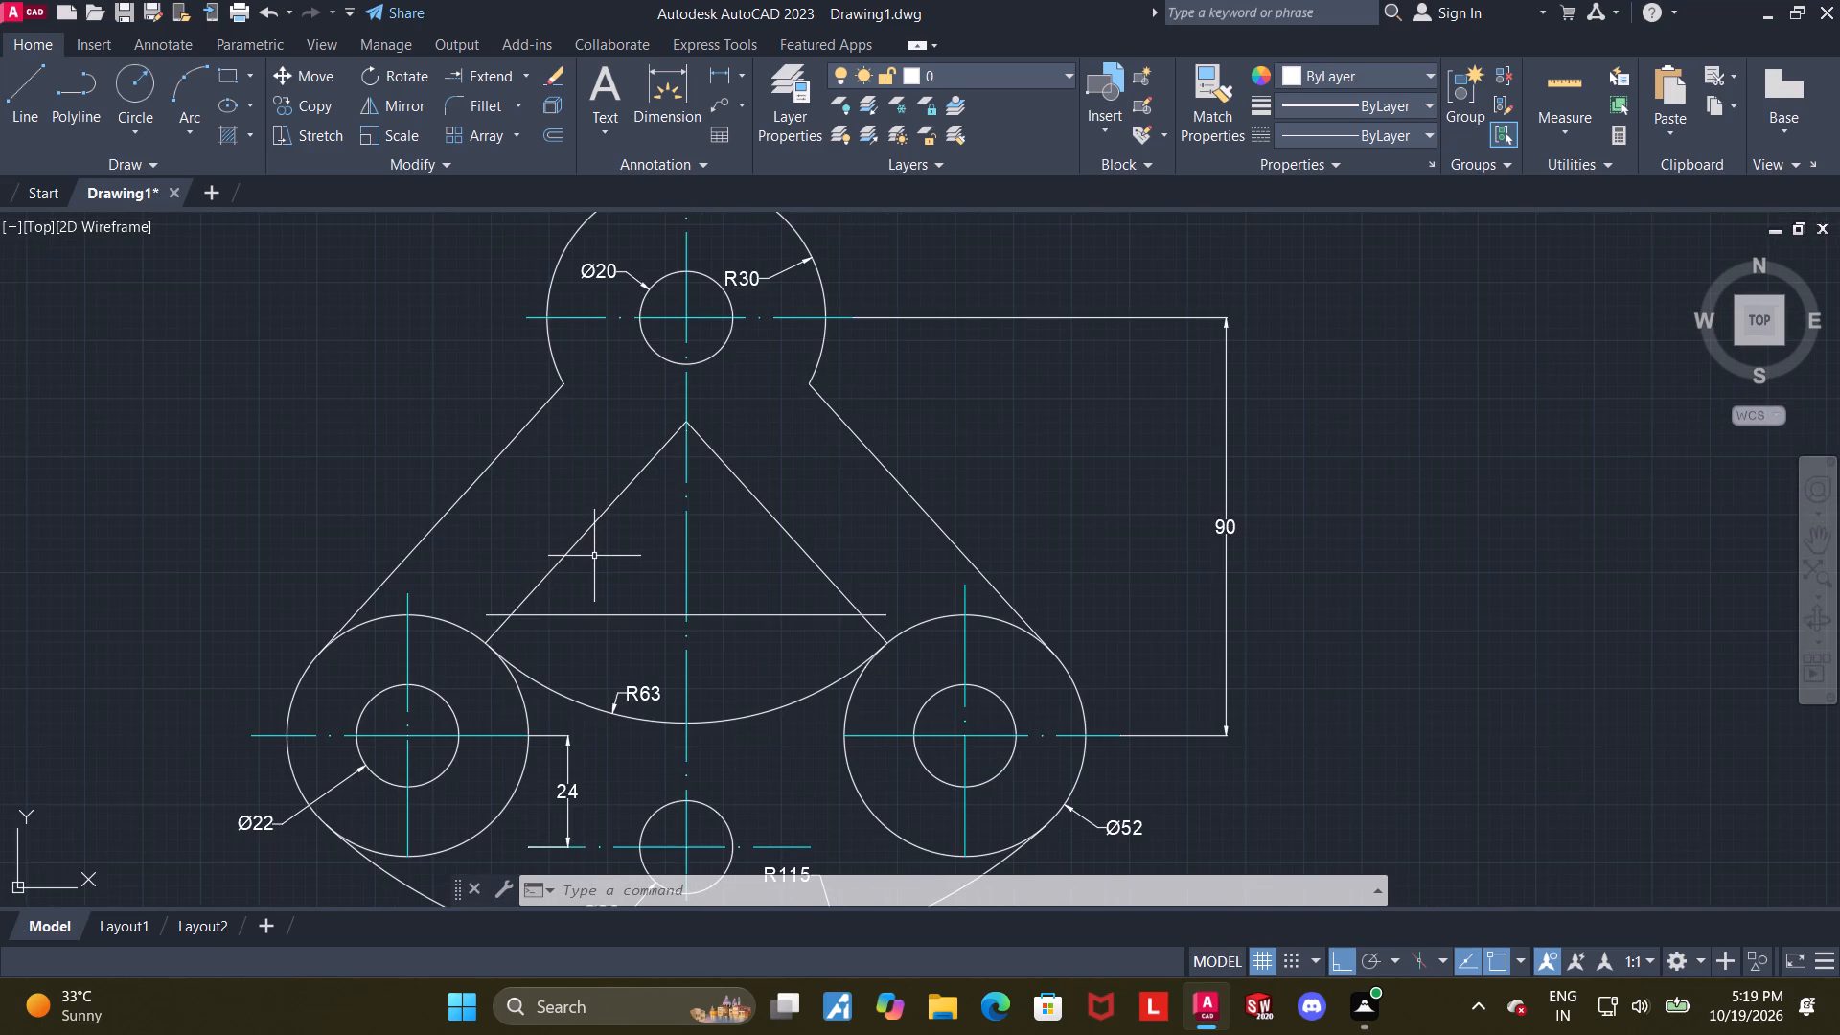
middle_drag(619, 562, 607, 563)
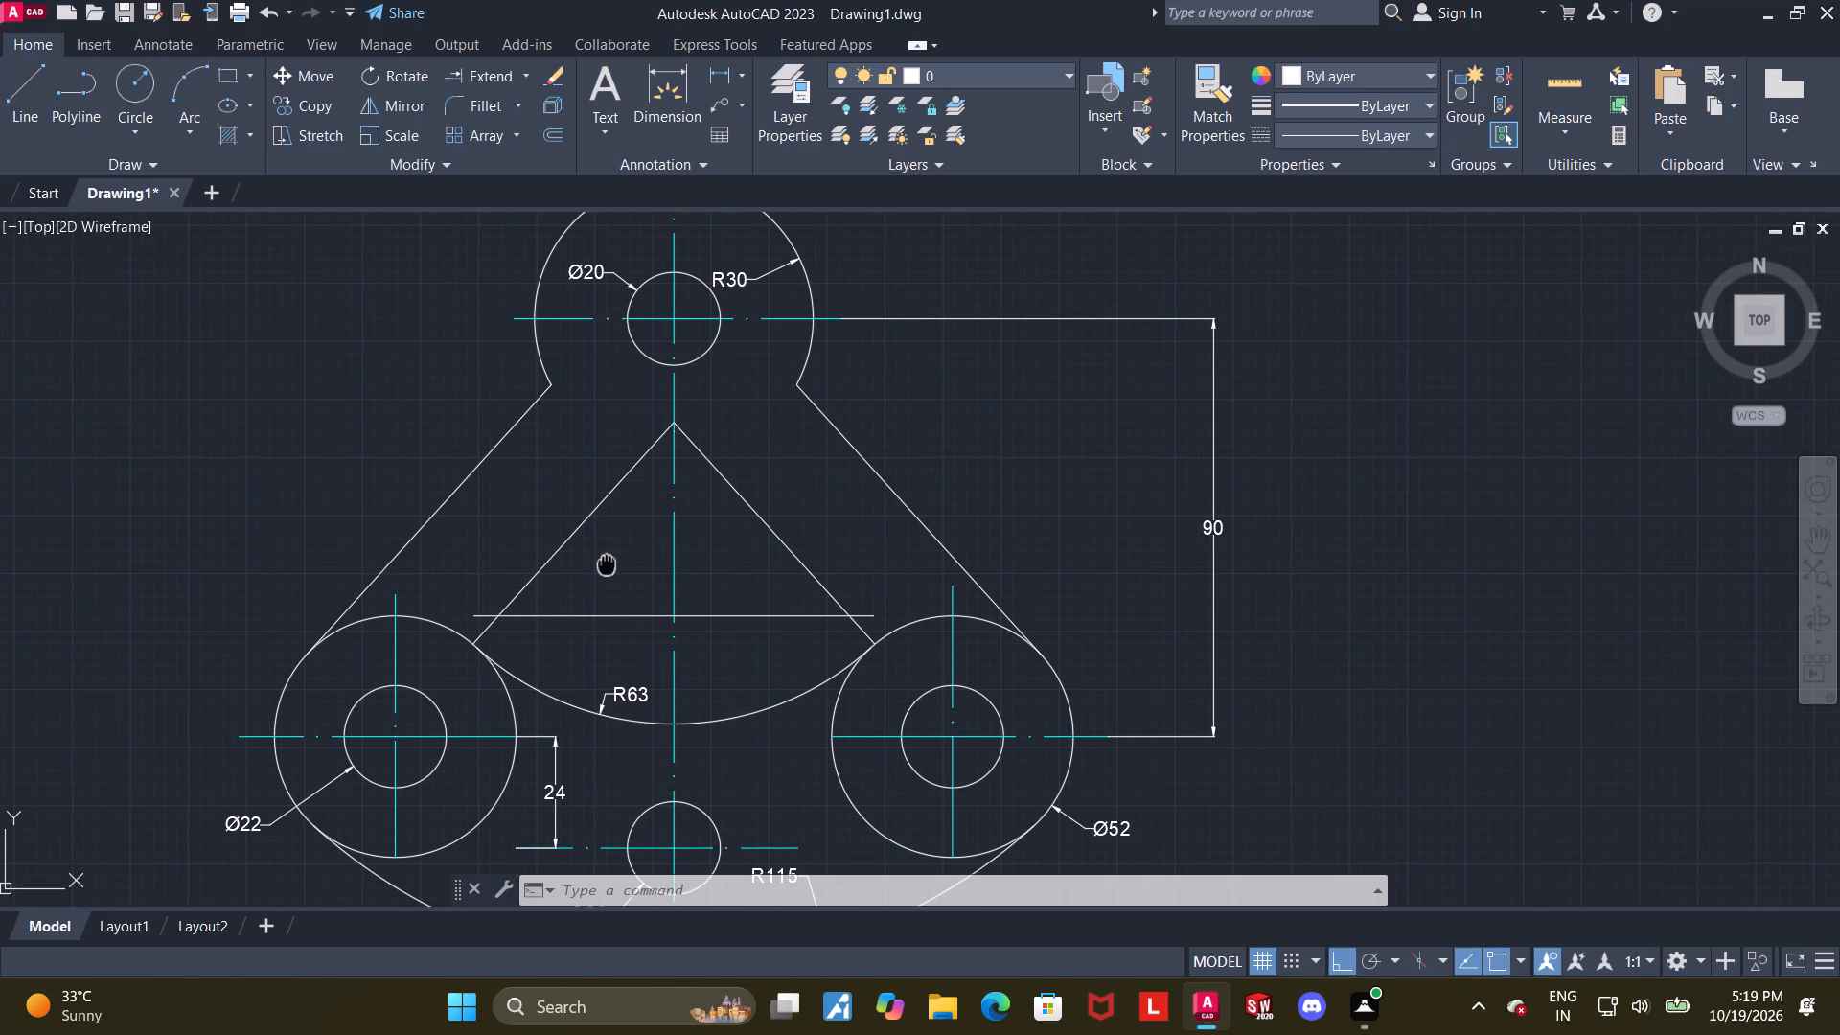
middle_drag(607, 563, 603, 554)
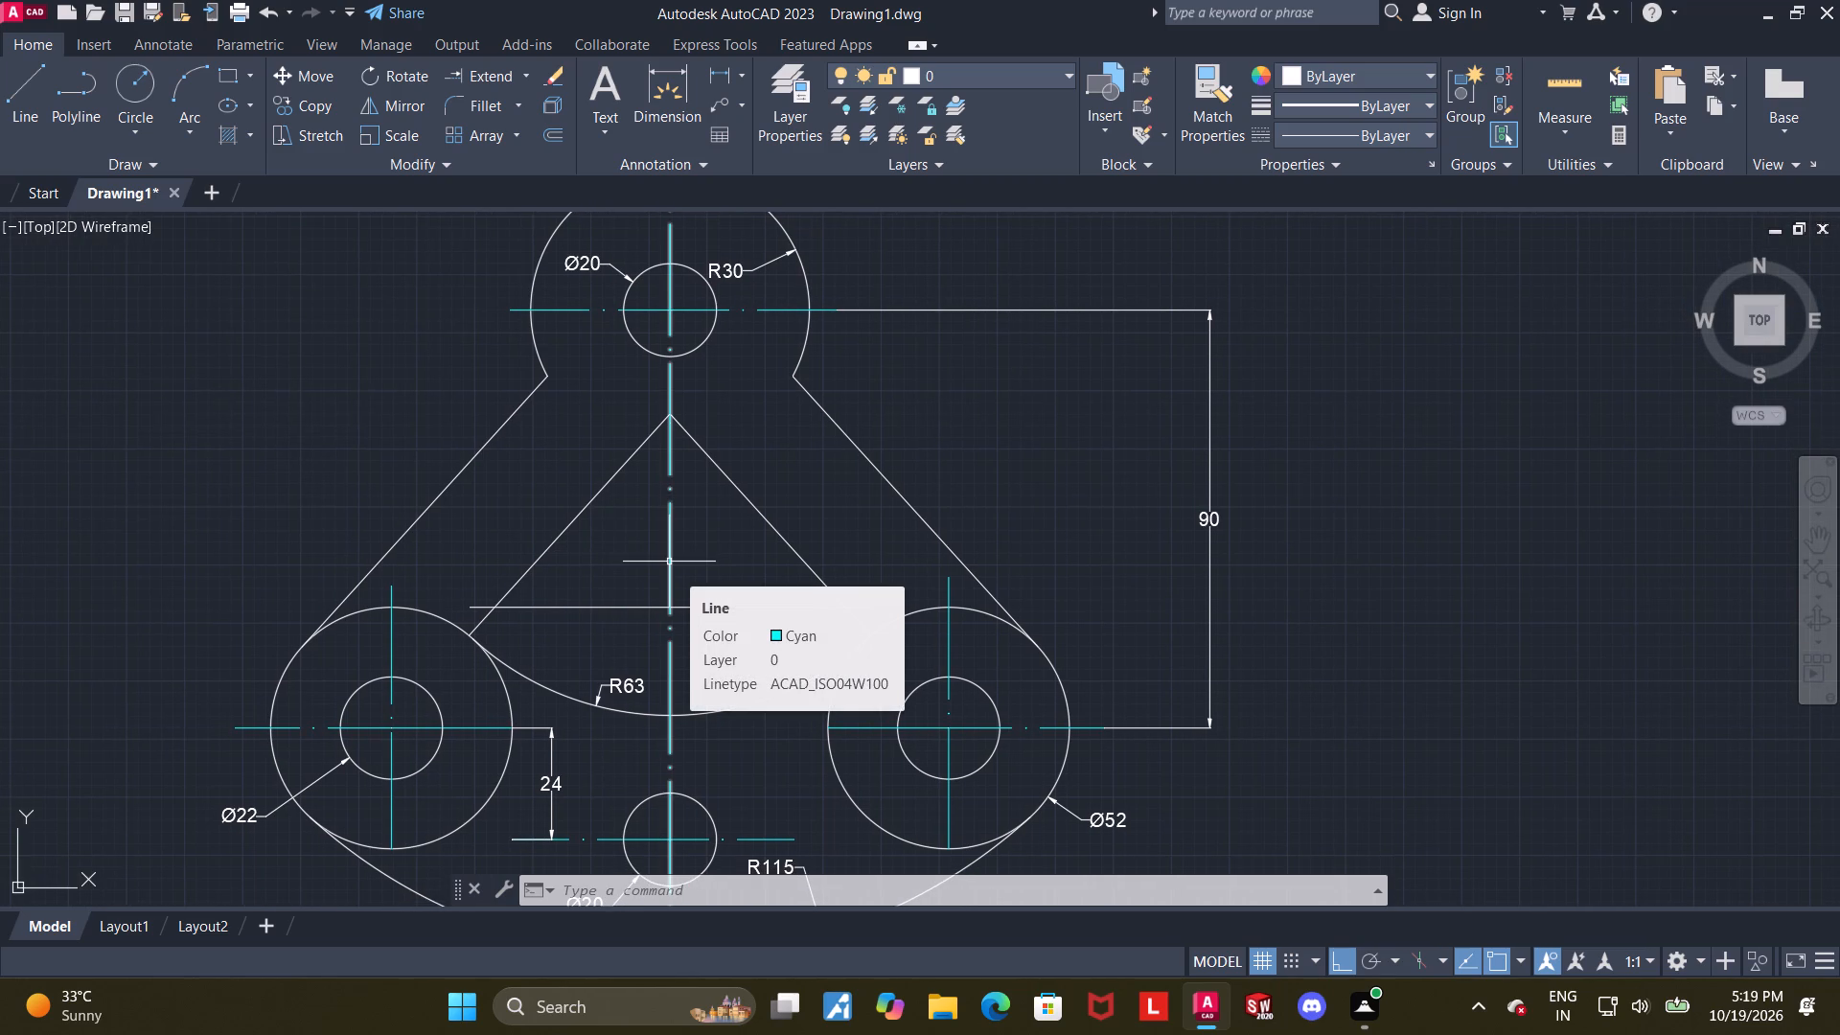
scroll(669, 562, down, 1)
scroll(753, 552, up, 1)
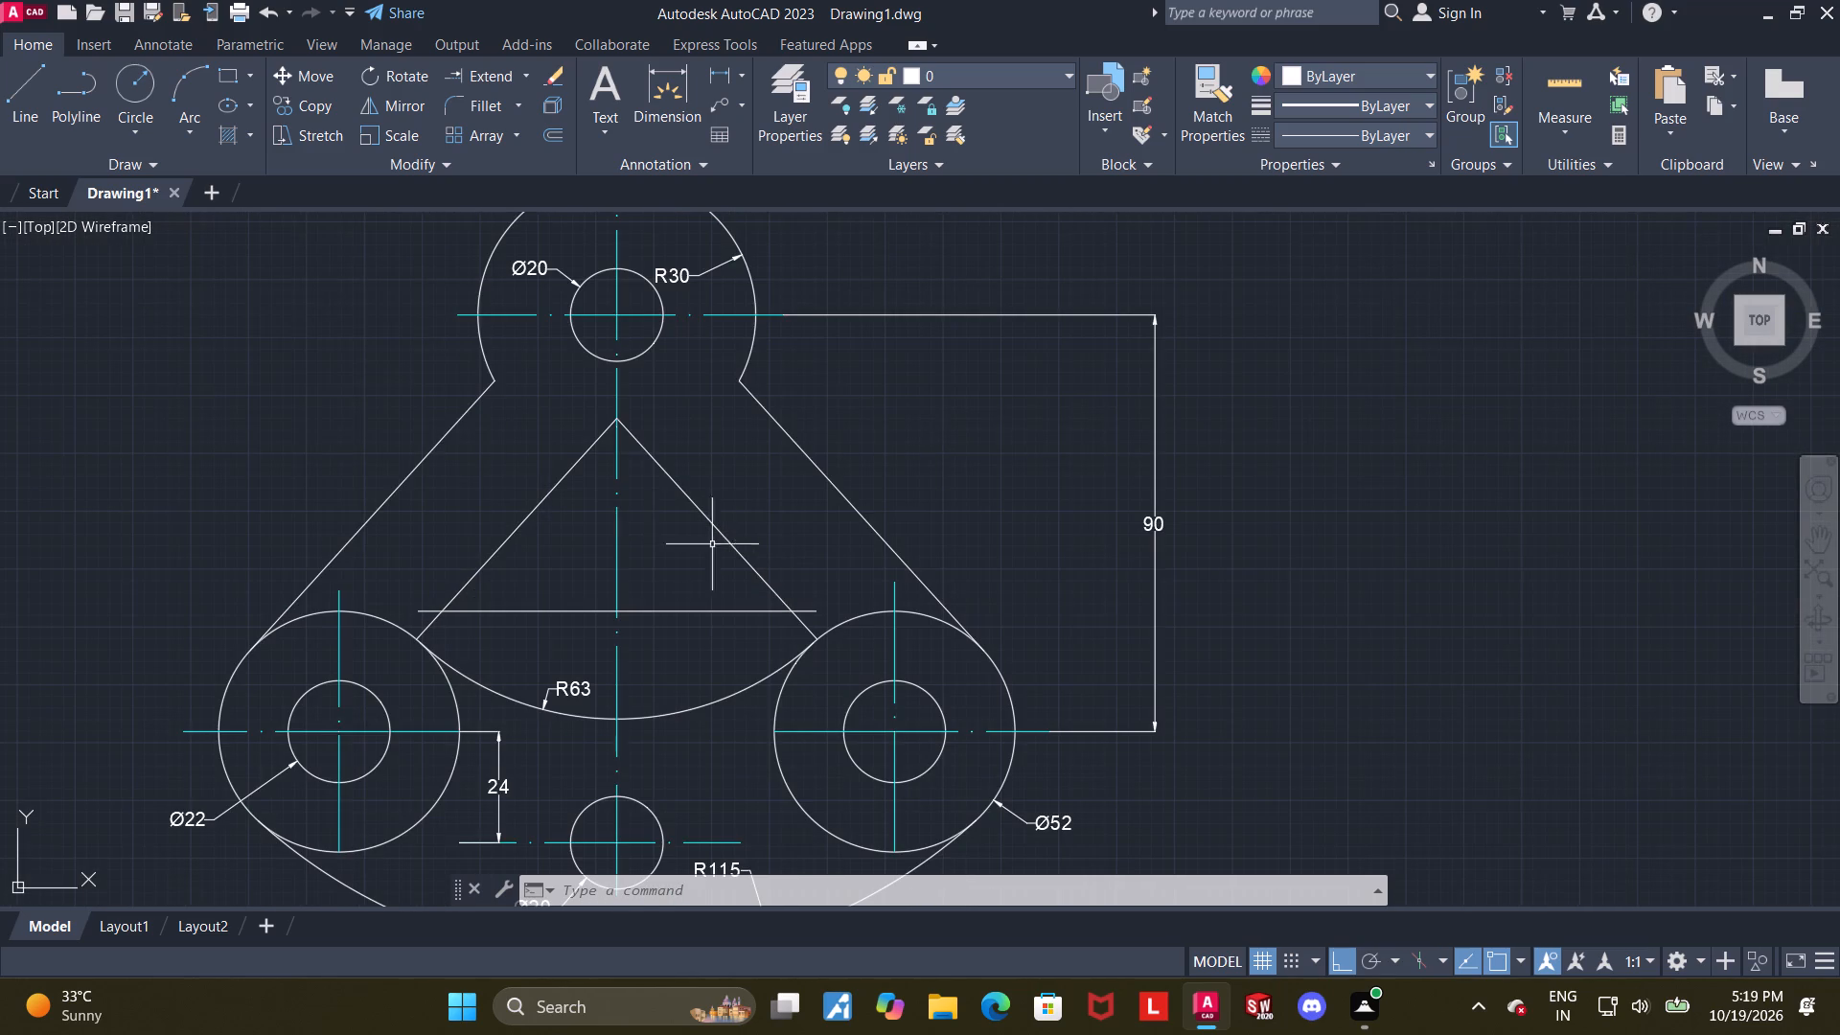
middle_drag(644, 536, 644, 575)
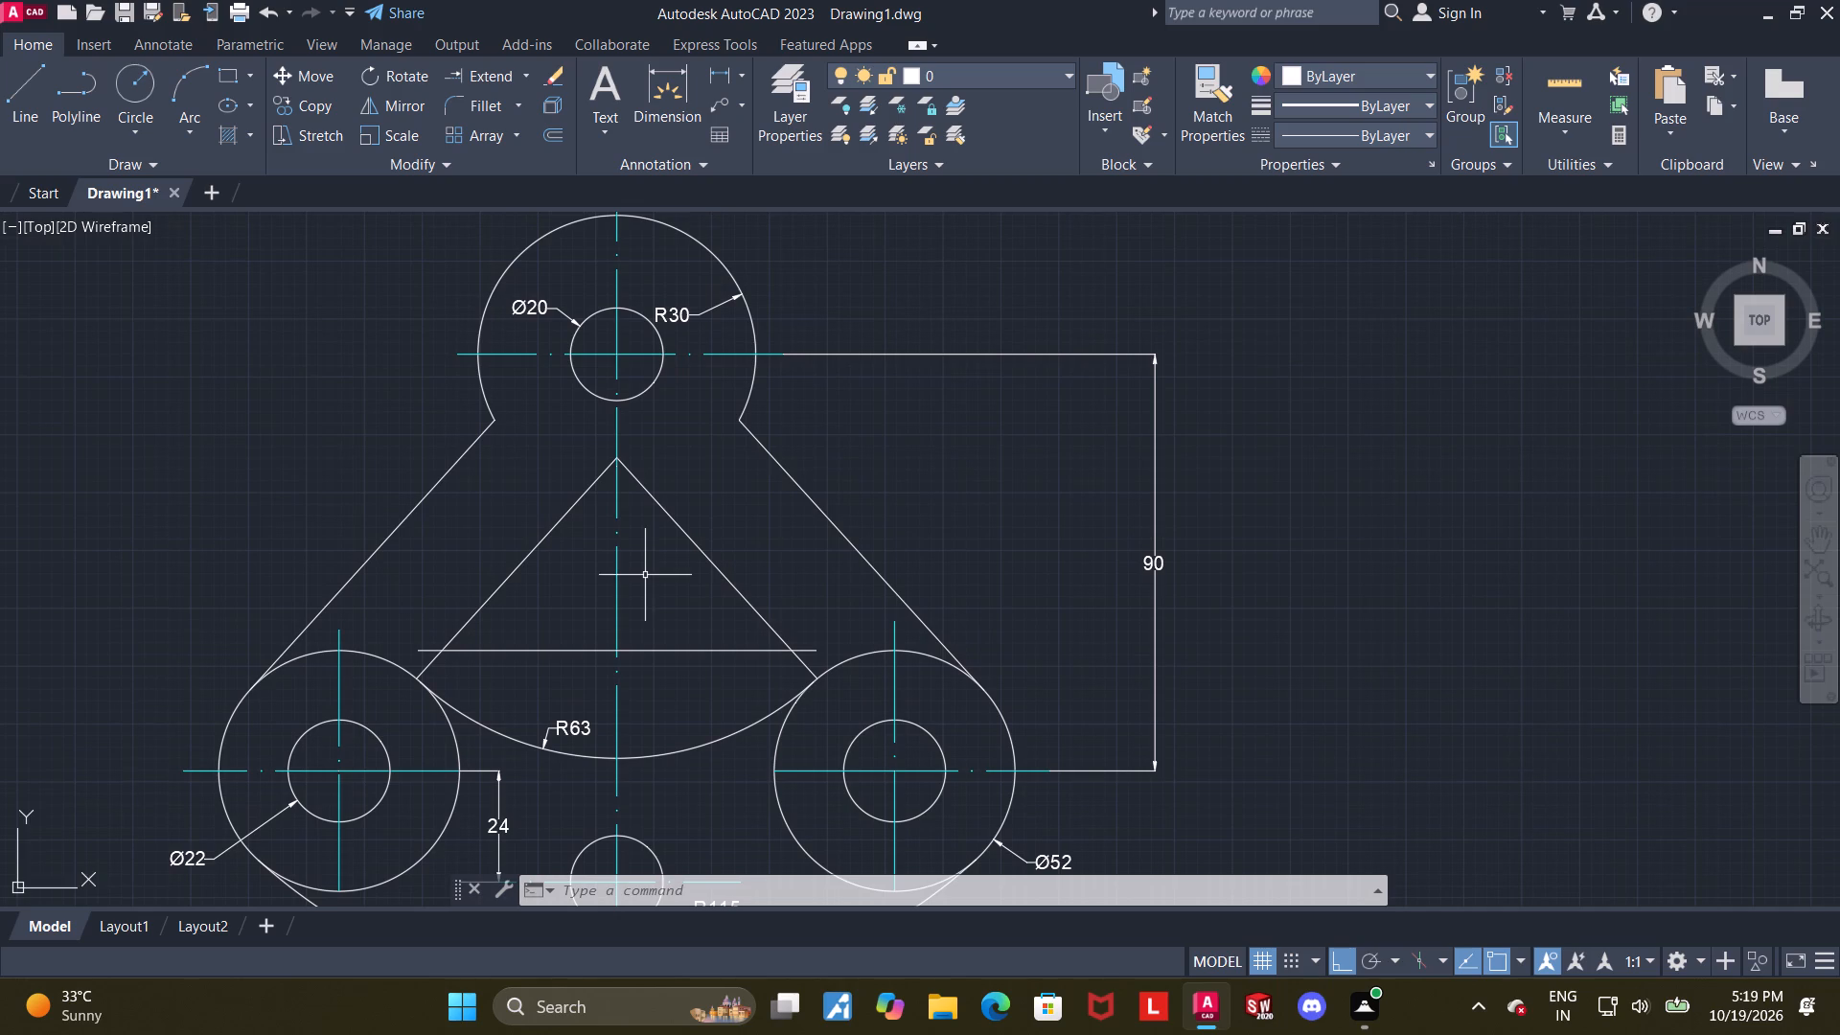
middle_drag(647, 565, 647, 582)
Fillet the apex where the two inner slanted lines meet with a radius of 10.
scroll(647, 582, up, 1)
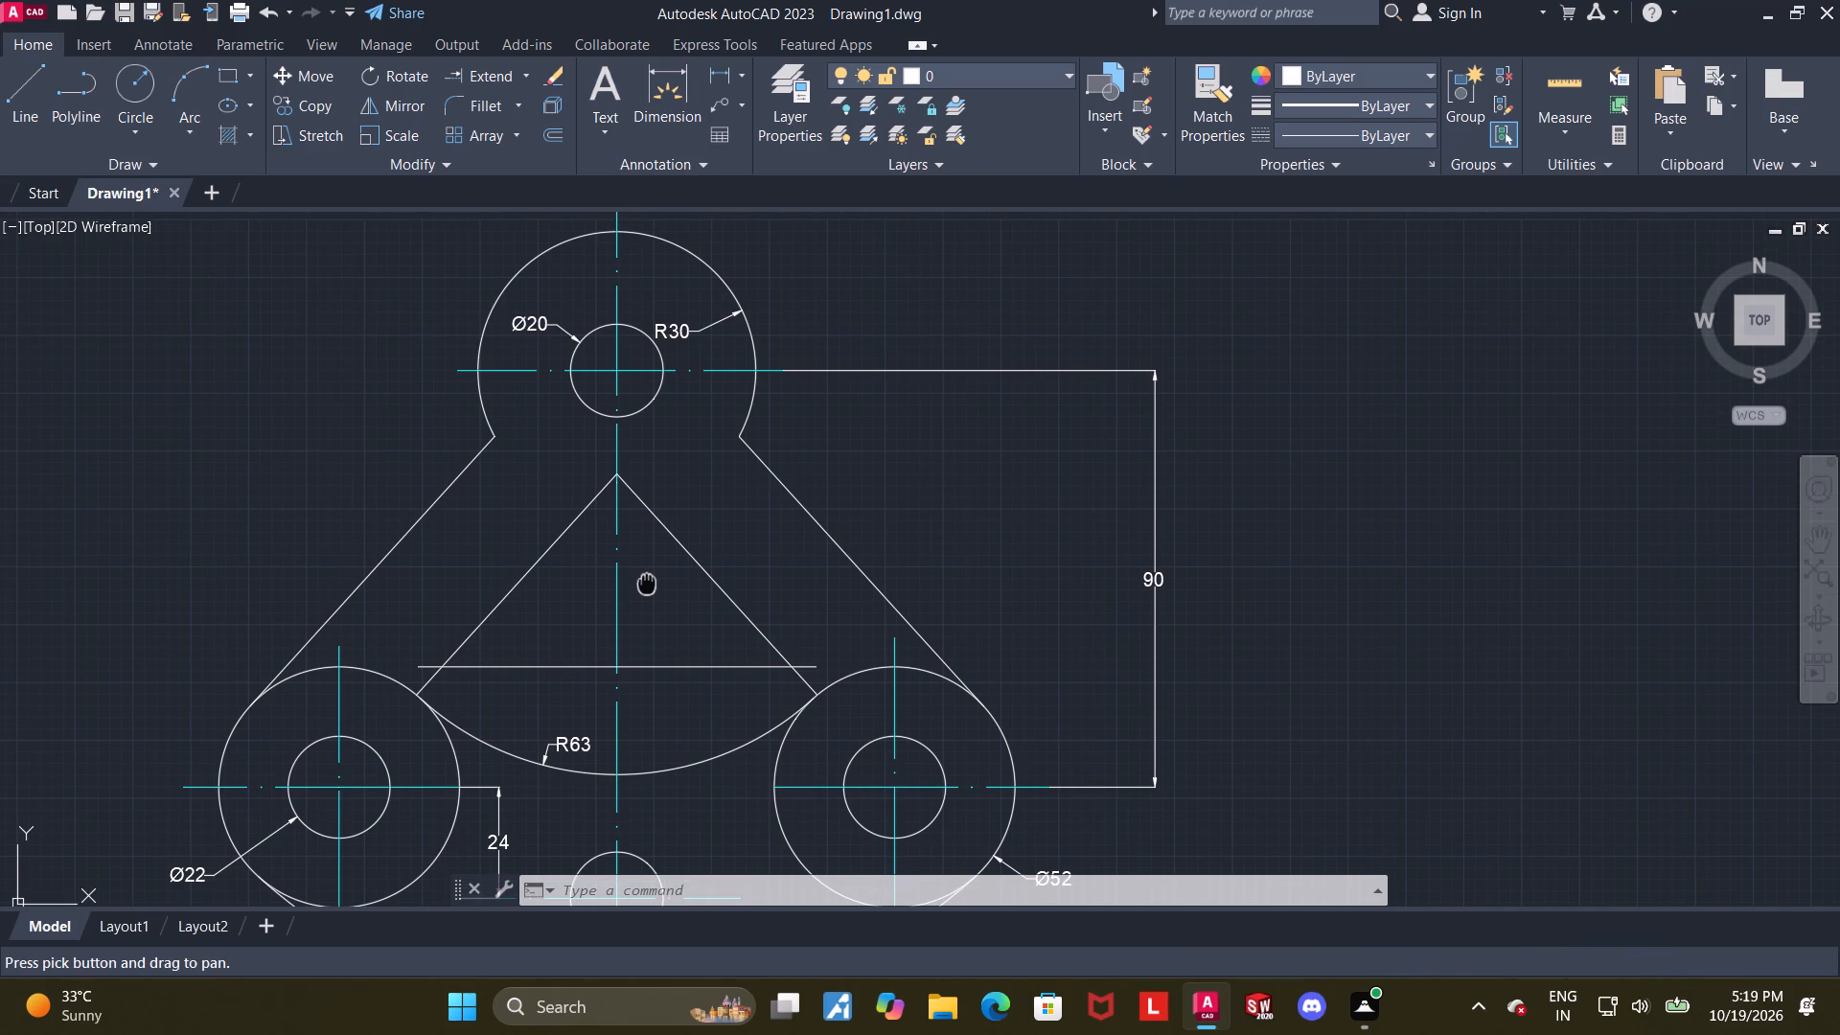
key(f)
key(Return)
key(r)
key(Return)
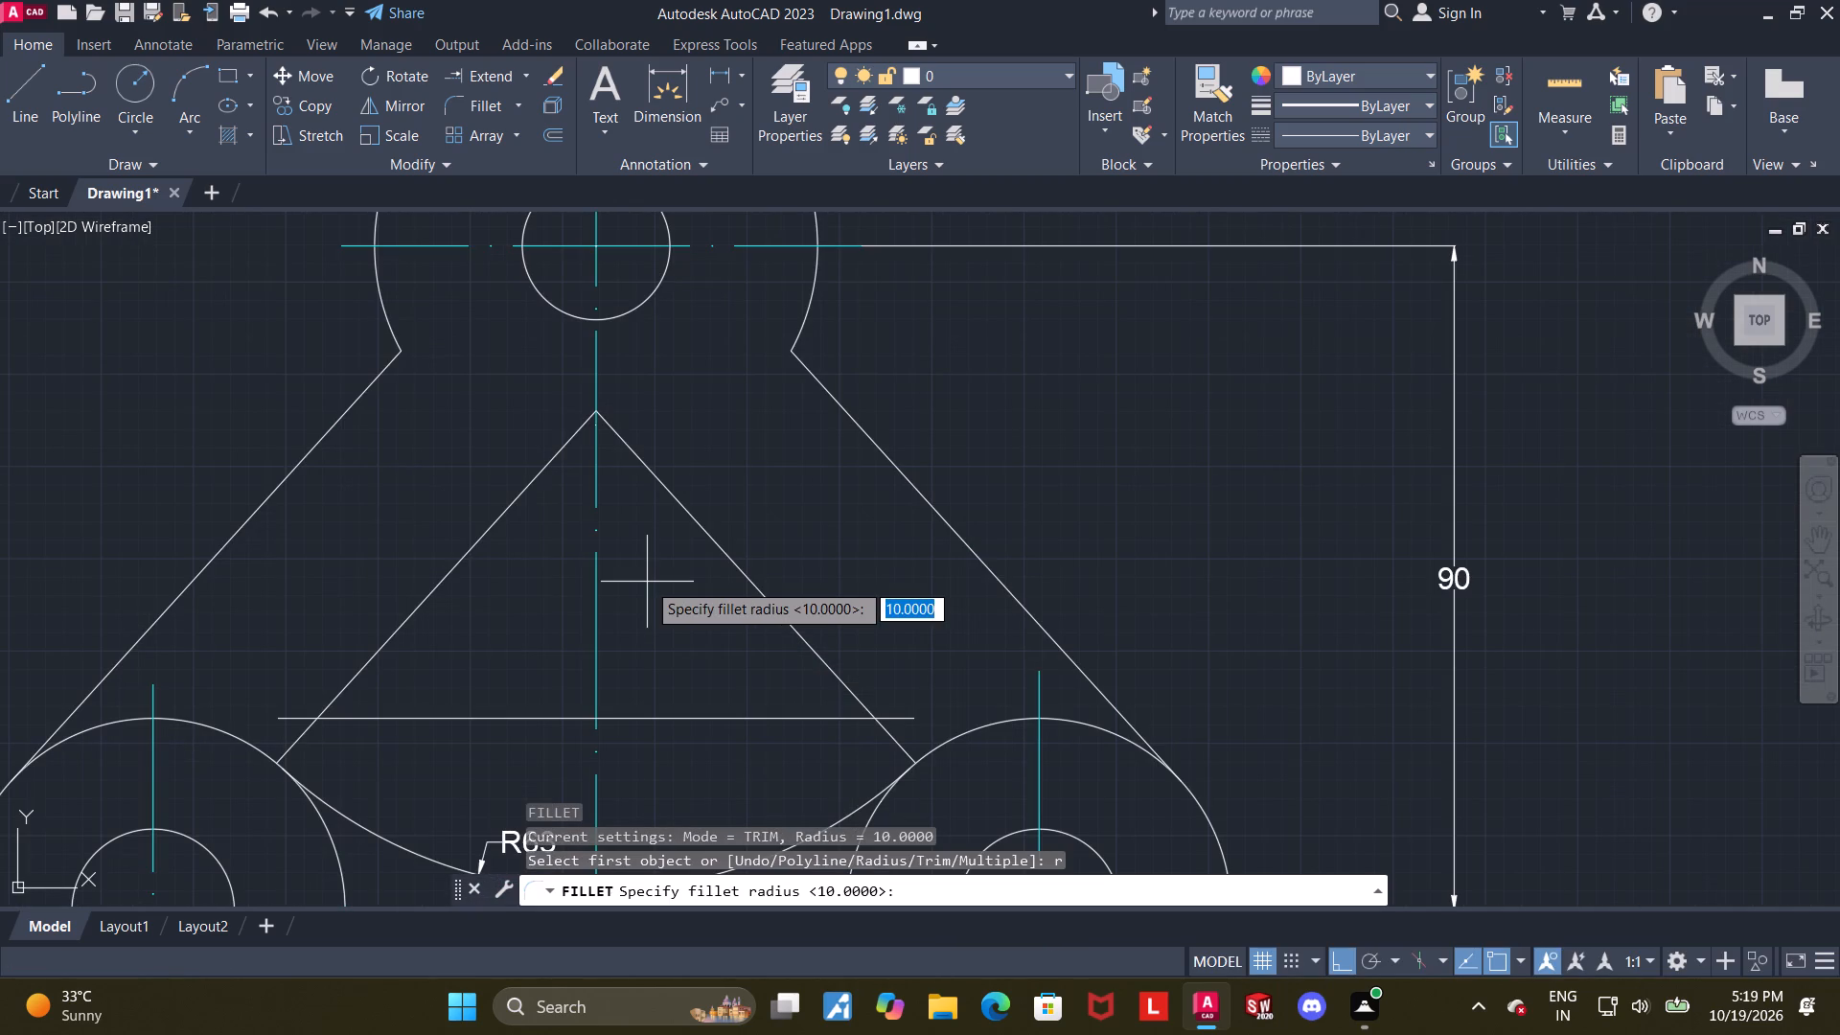
text(10)
key(Return)
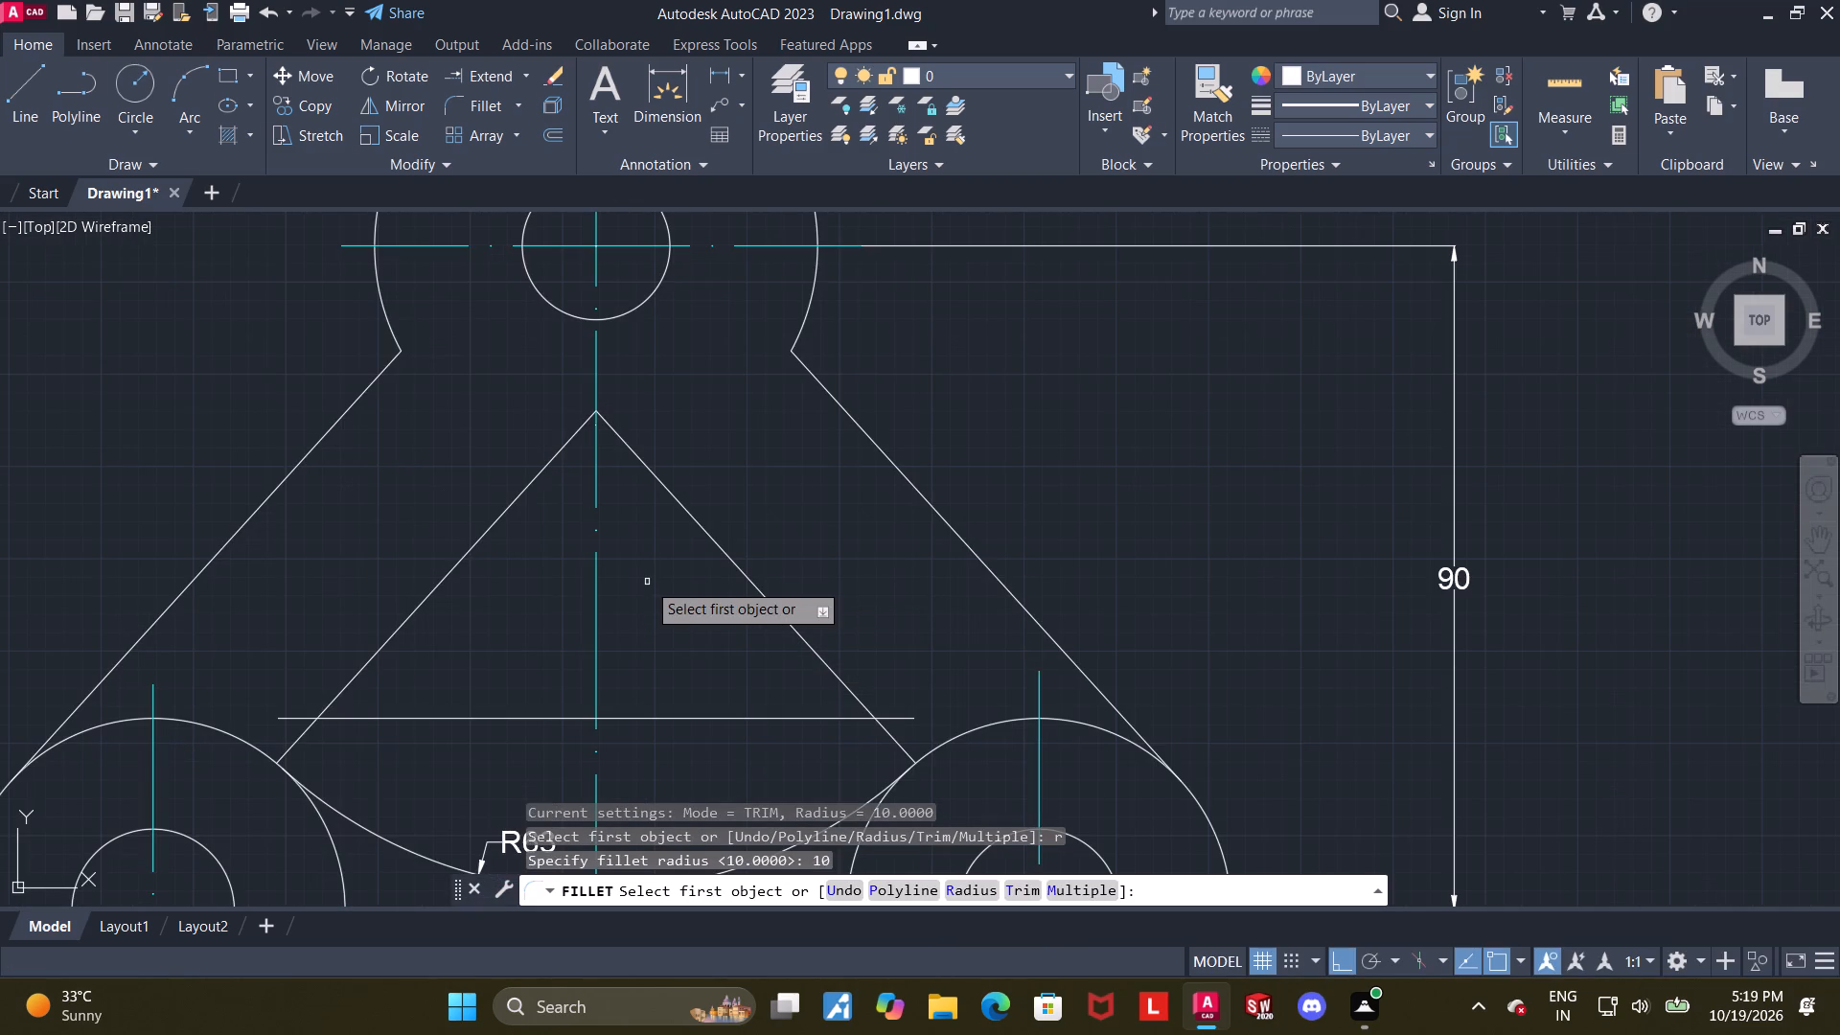
click(529, 483)
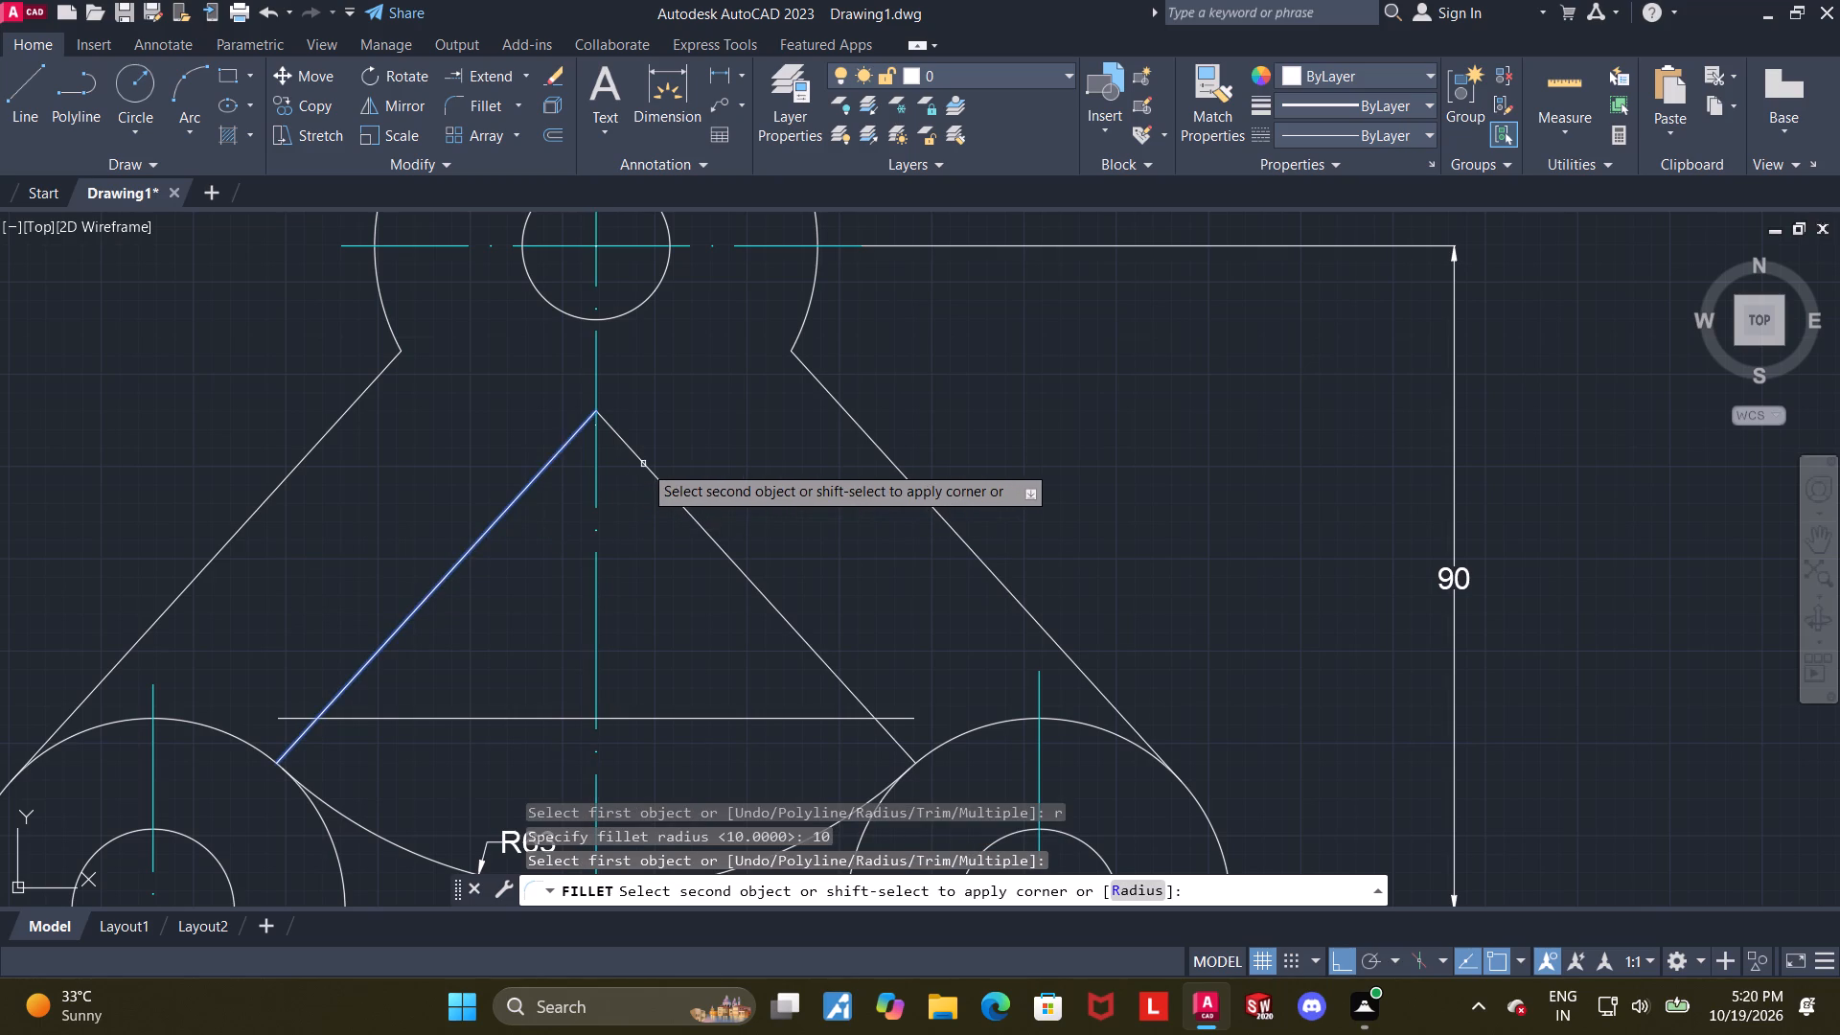
click(645, 464)
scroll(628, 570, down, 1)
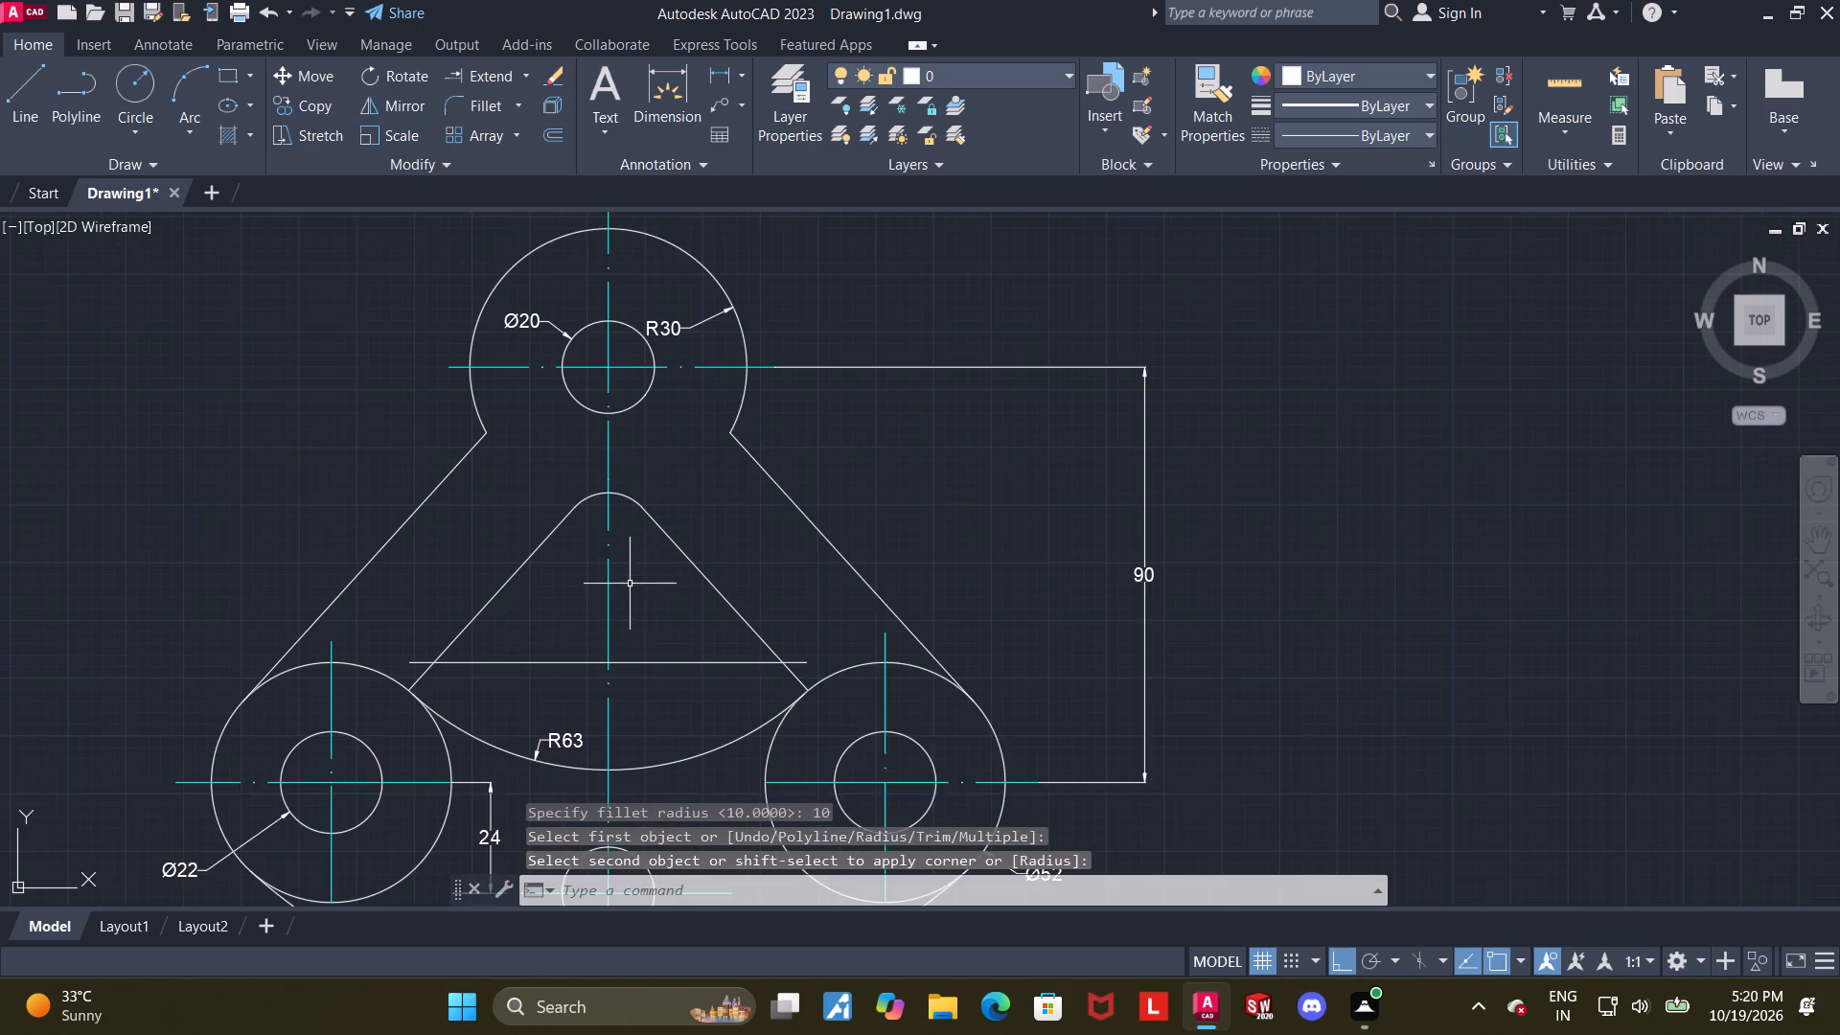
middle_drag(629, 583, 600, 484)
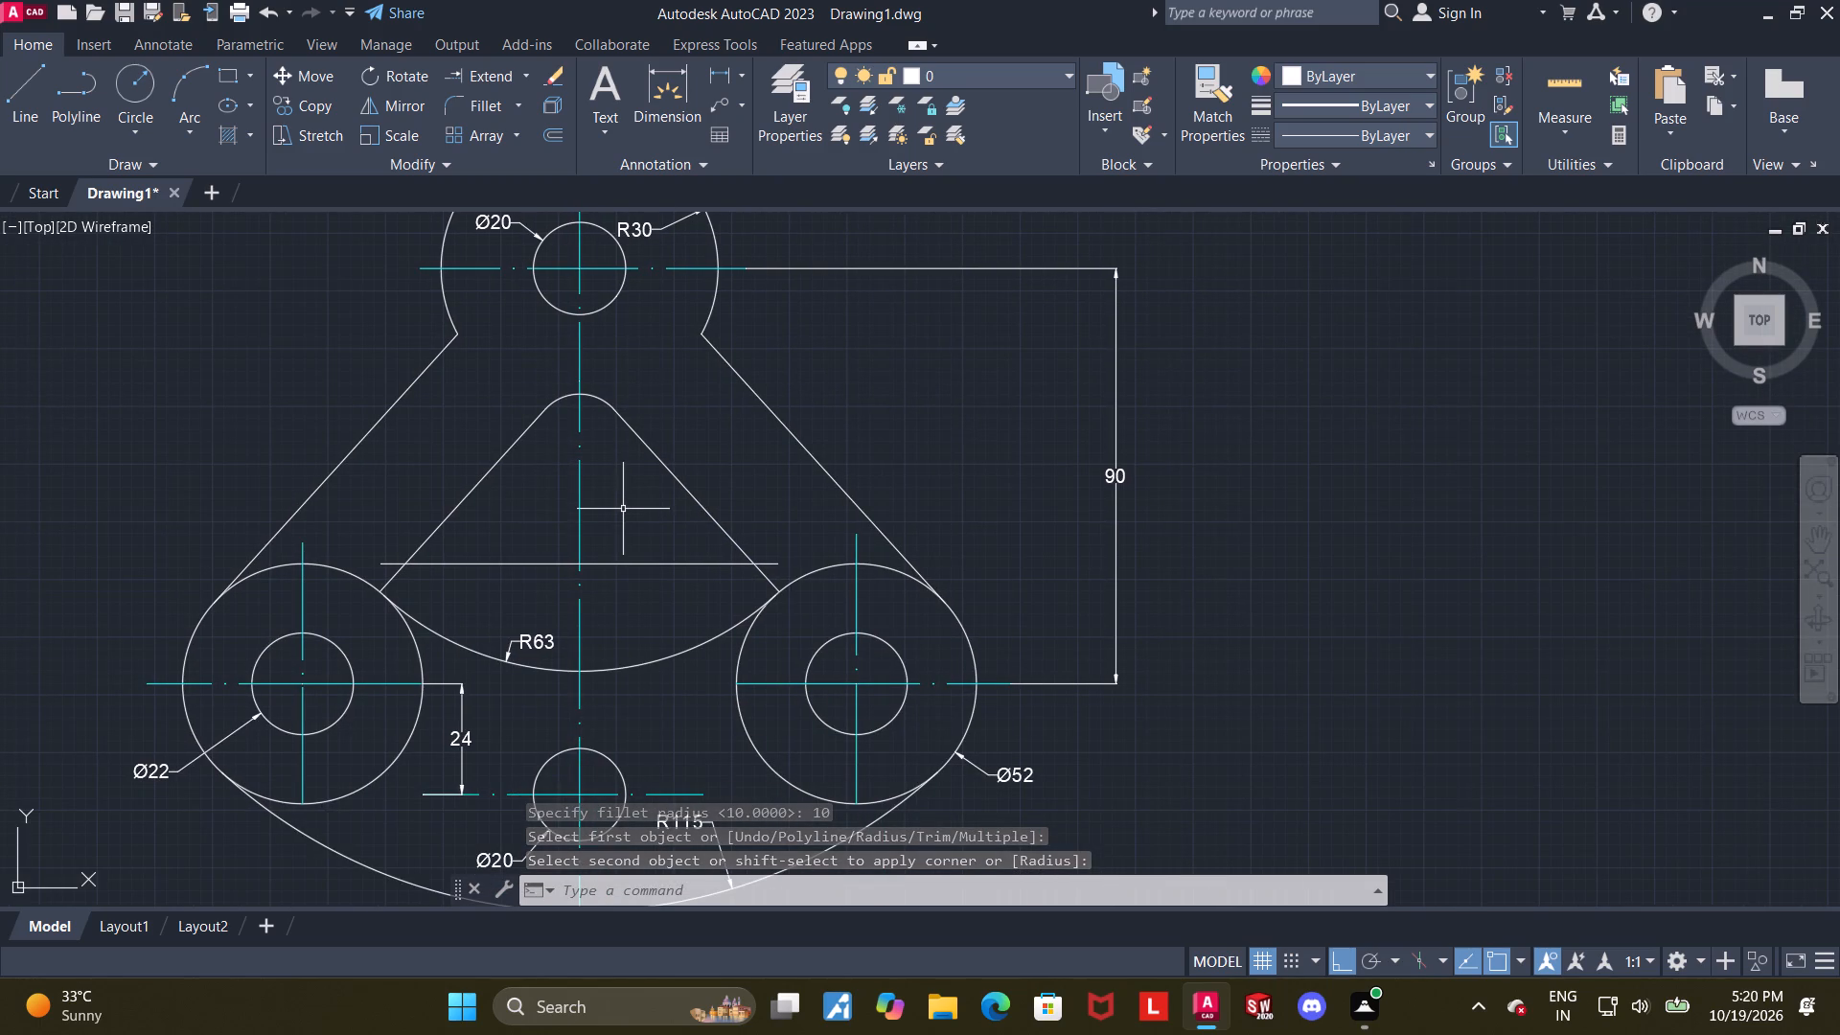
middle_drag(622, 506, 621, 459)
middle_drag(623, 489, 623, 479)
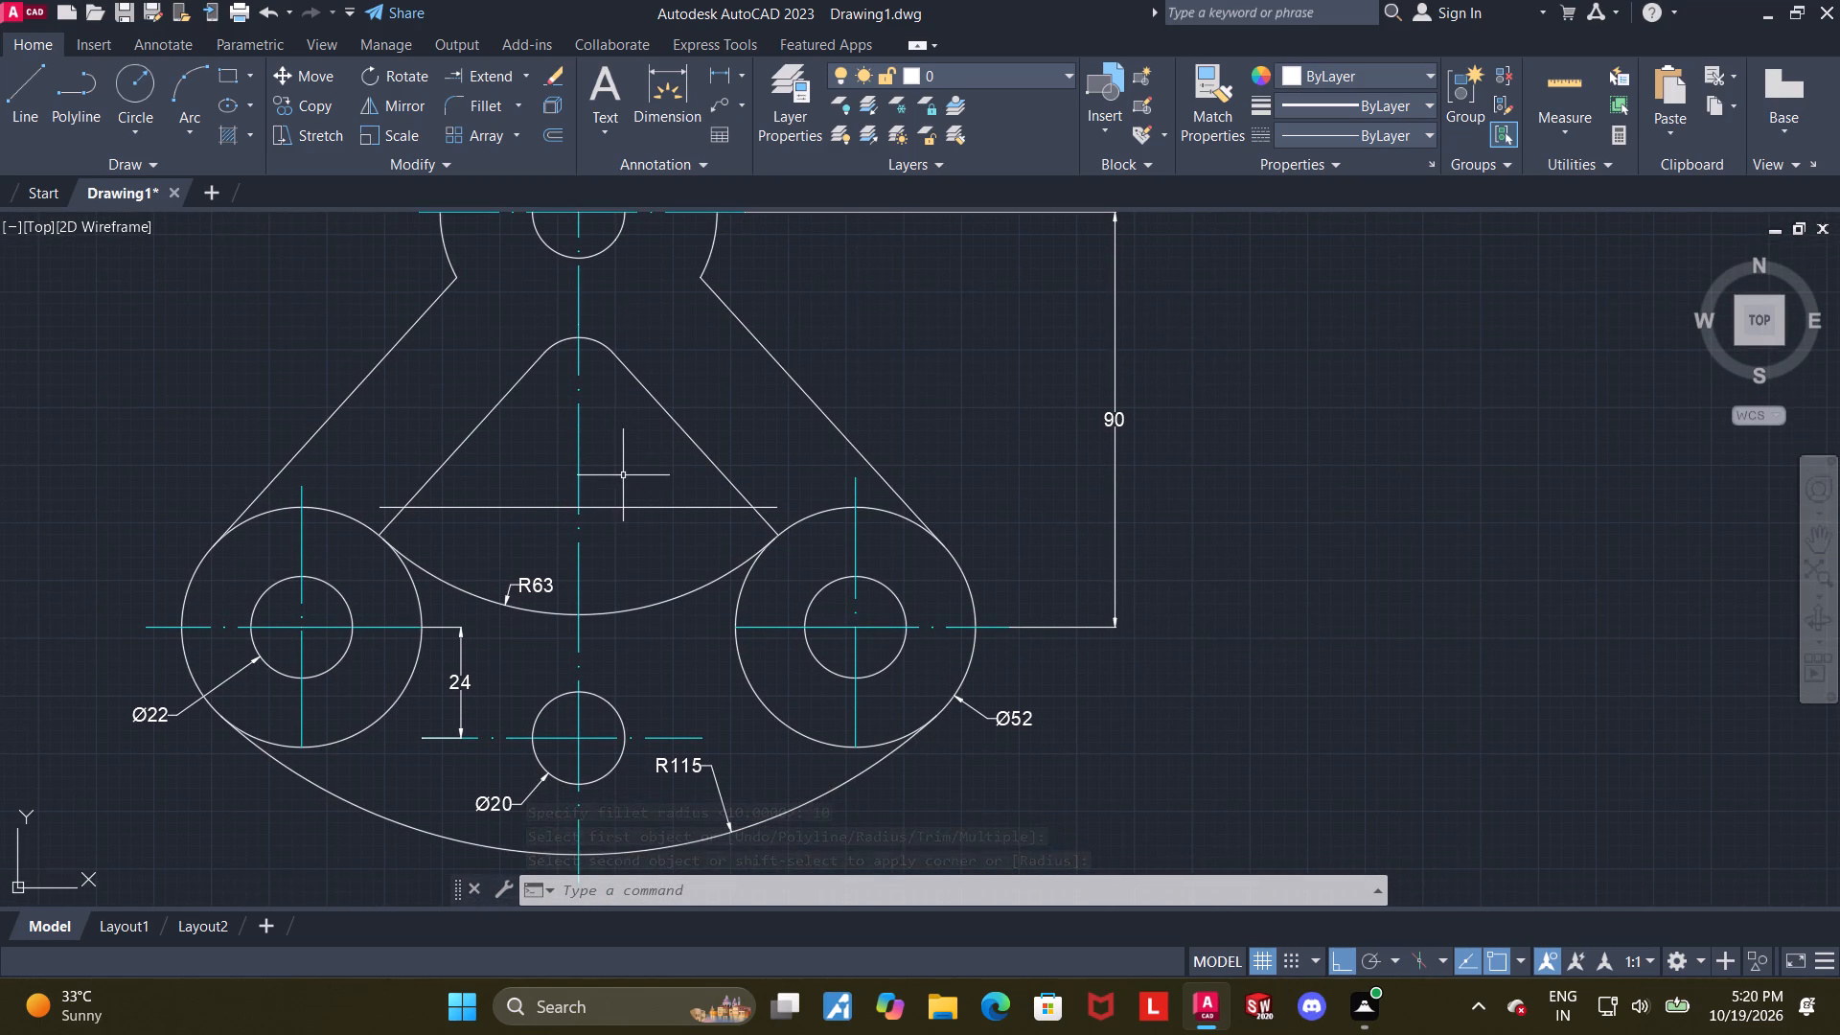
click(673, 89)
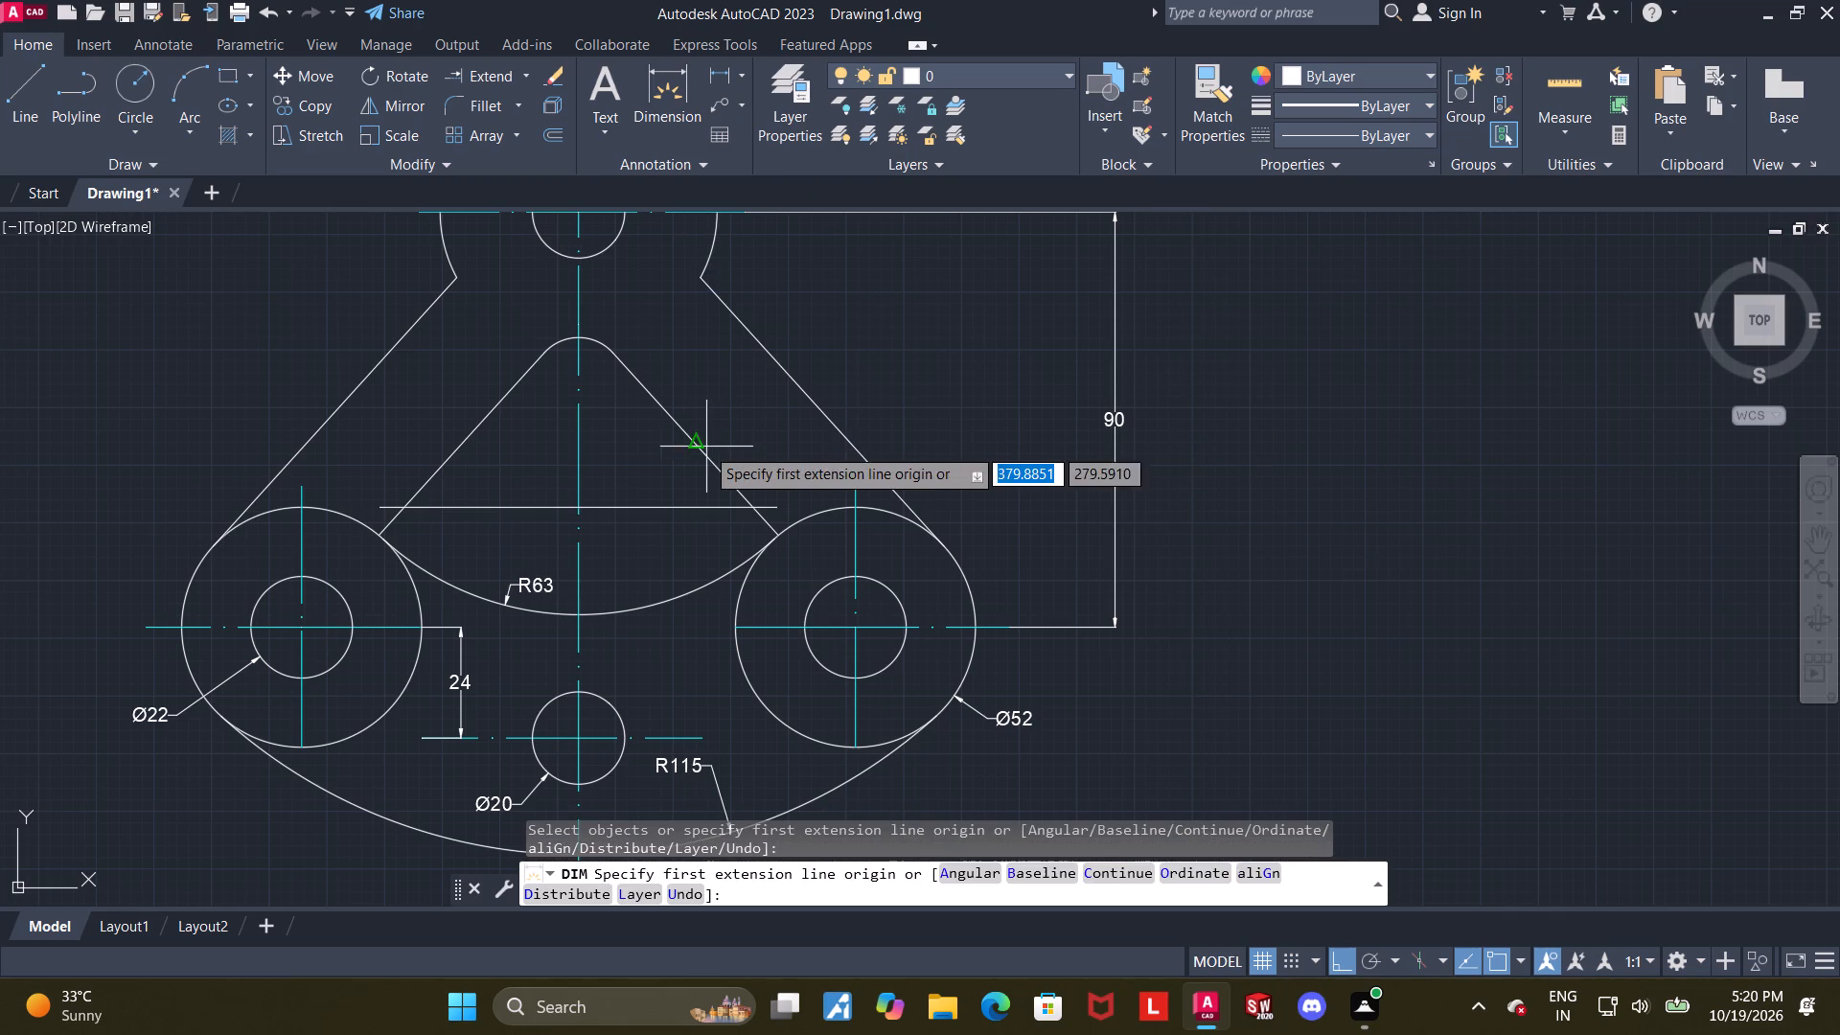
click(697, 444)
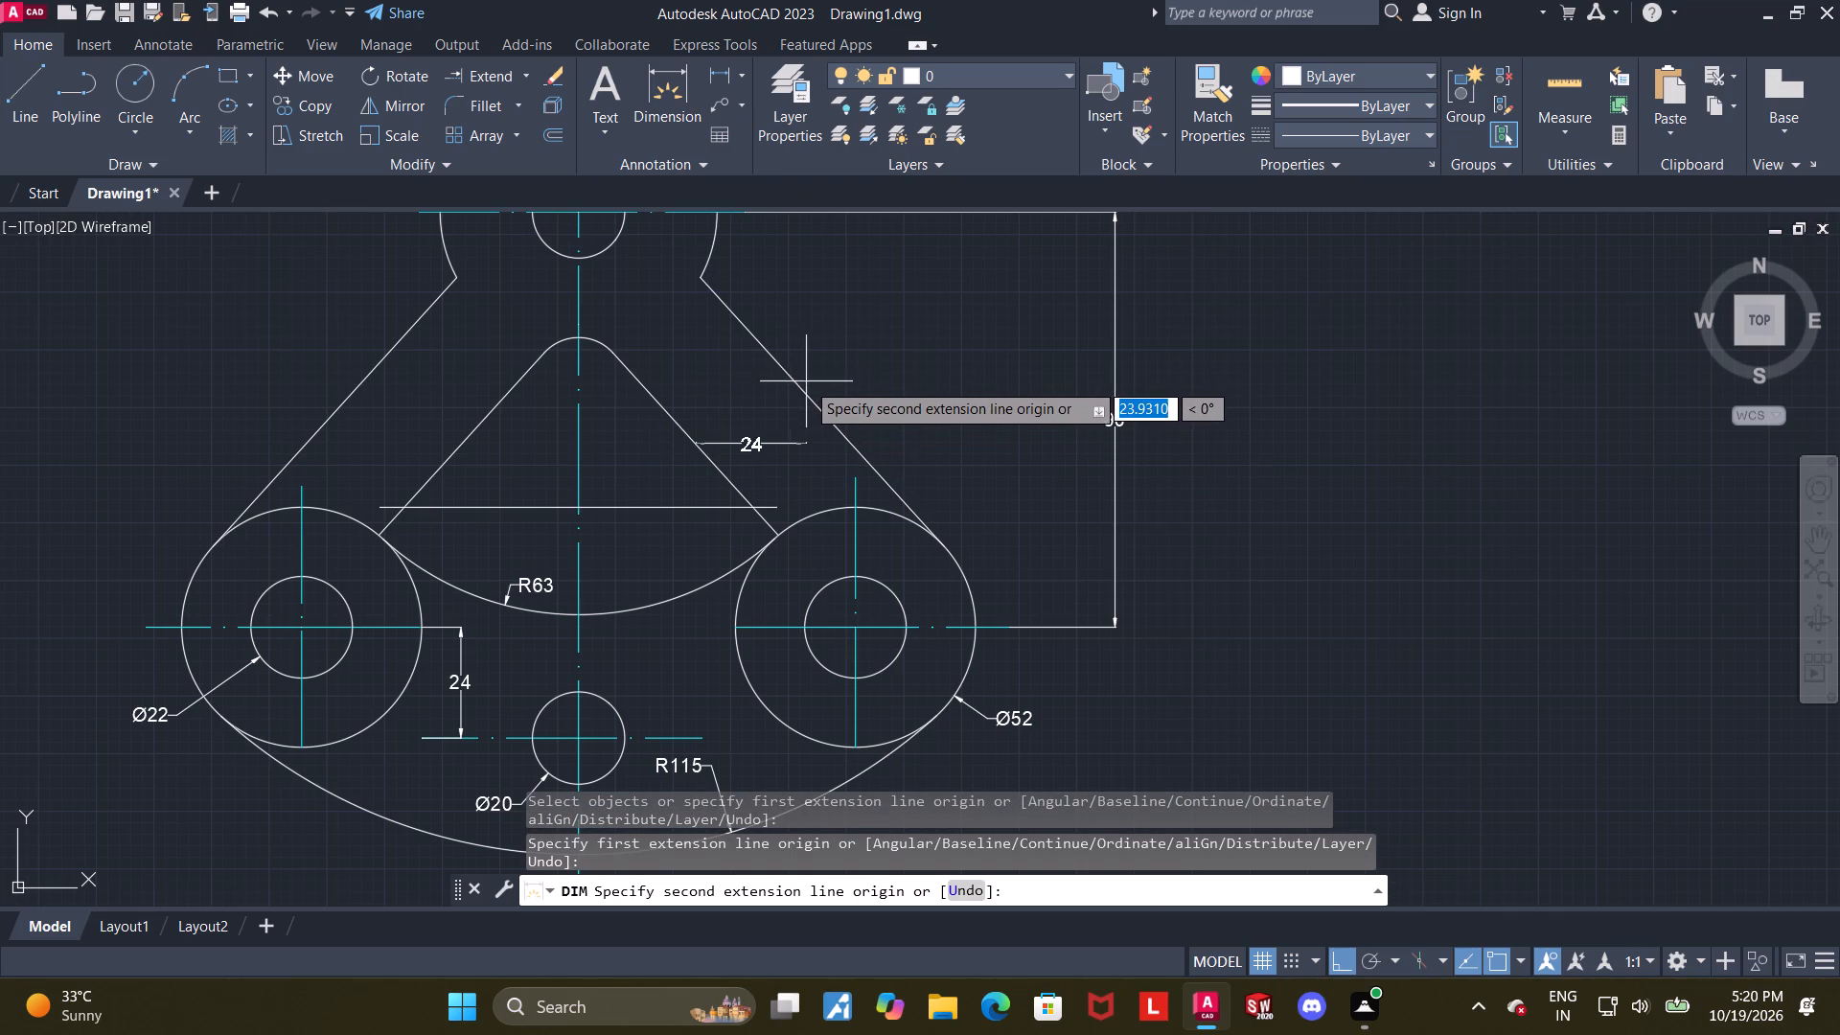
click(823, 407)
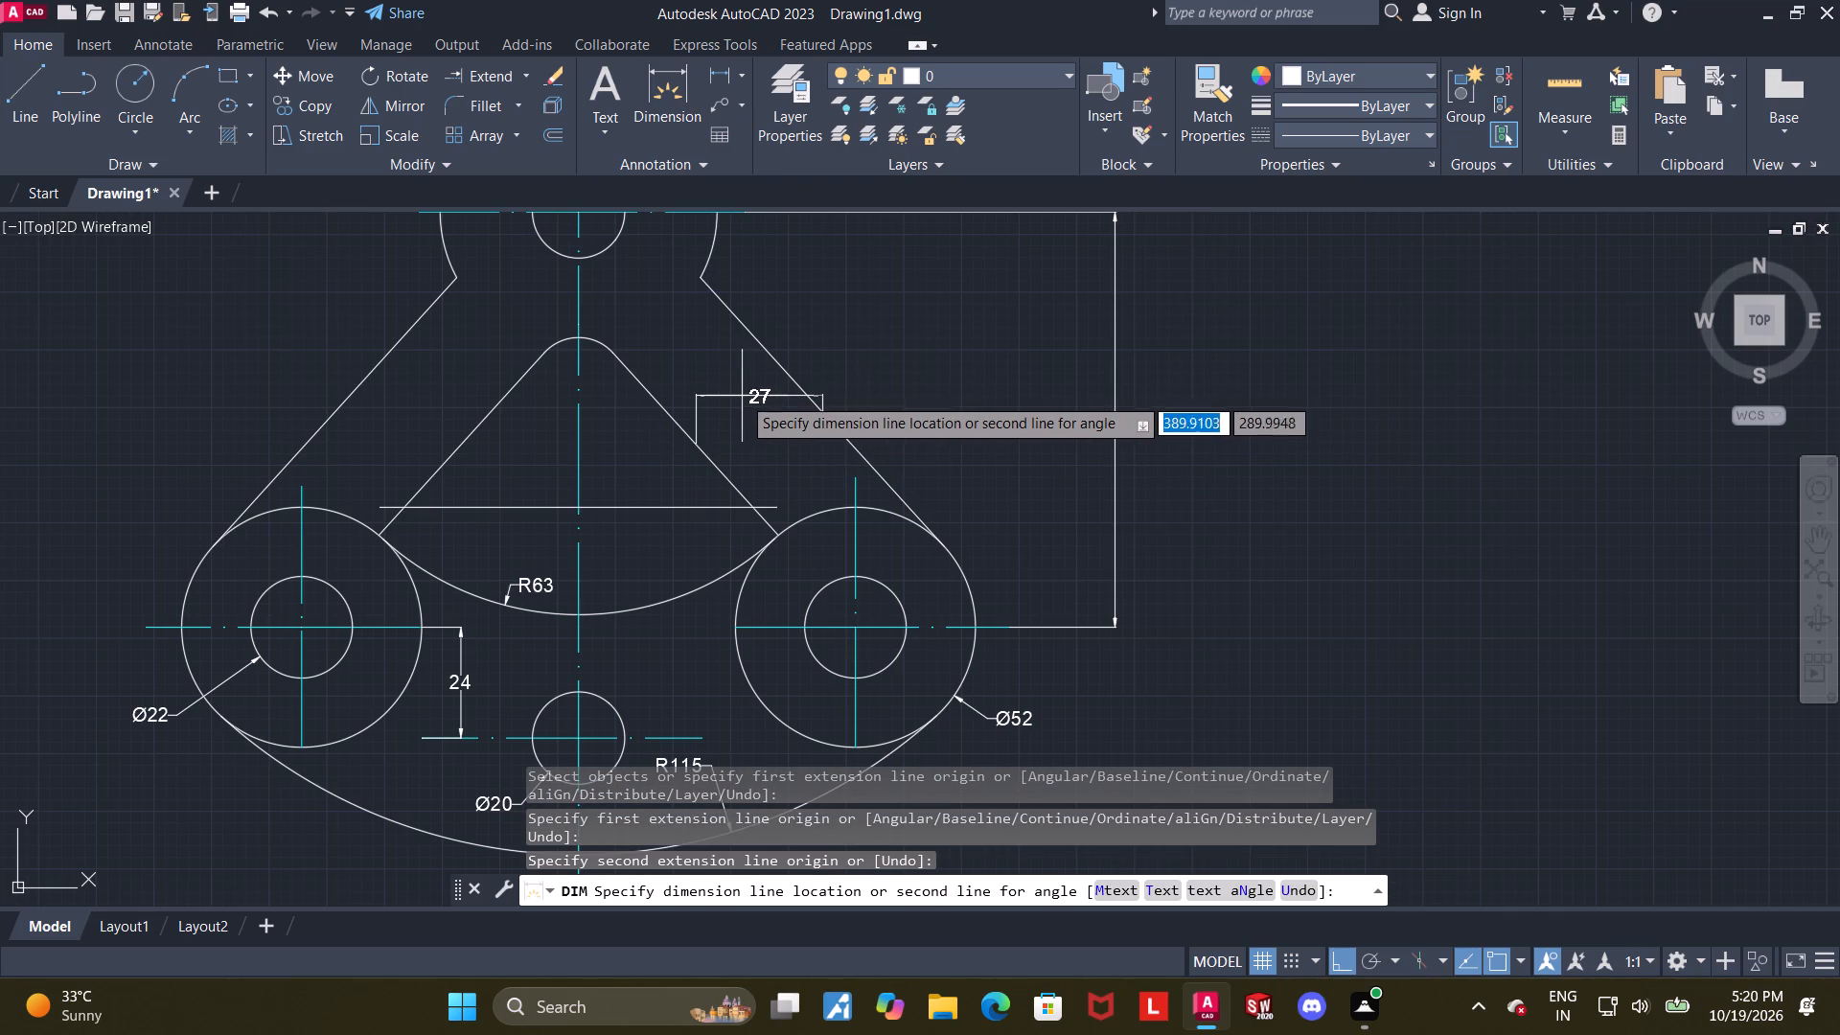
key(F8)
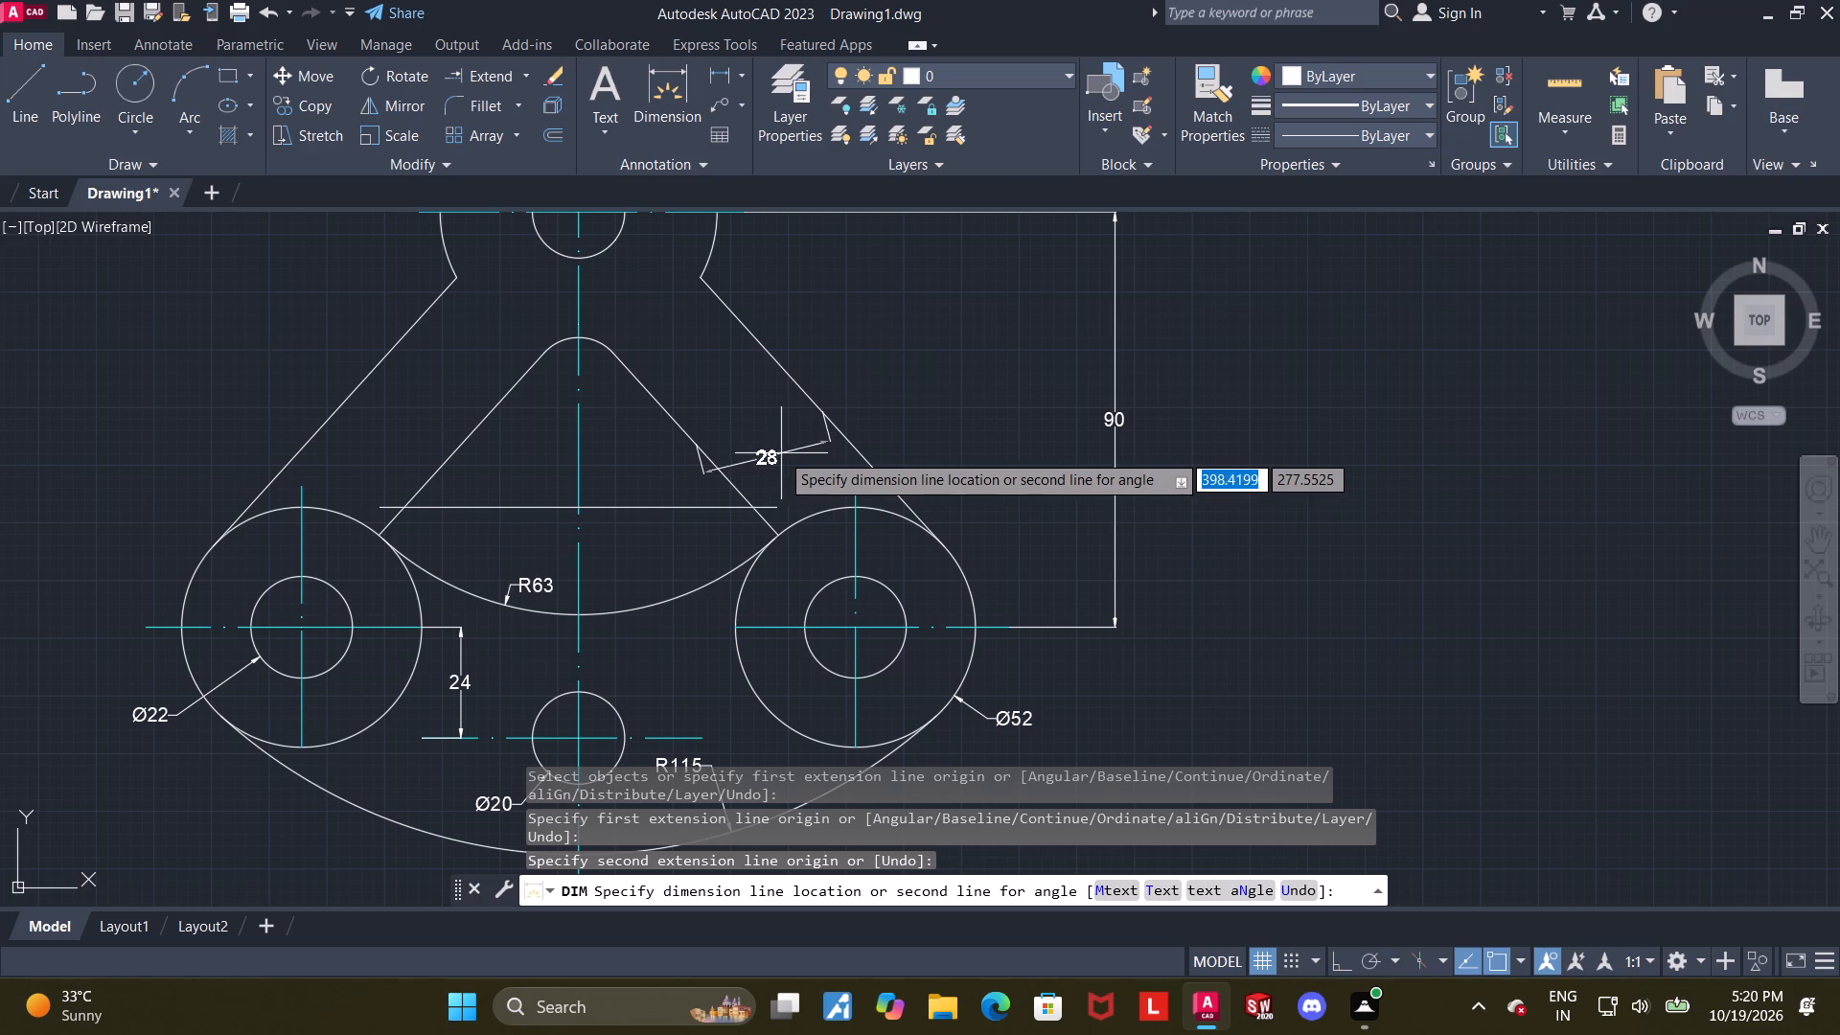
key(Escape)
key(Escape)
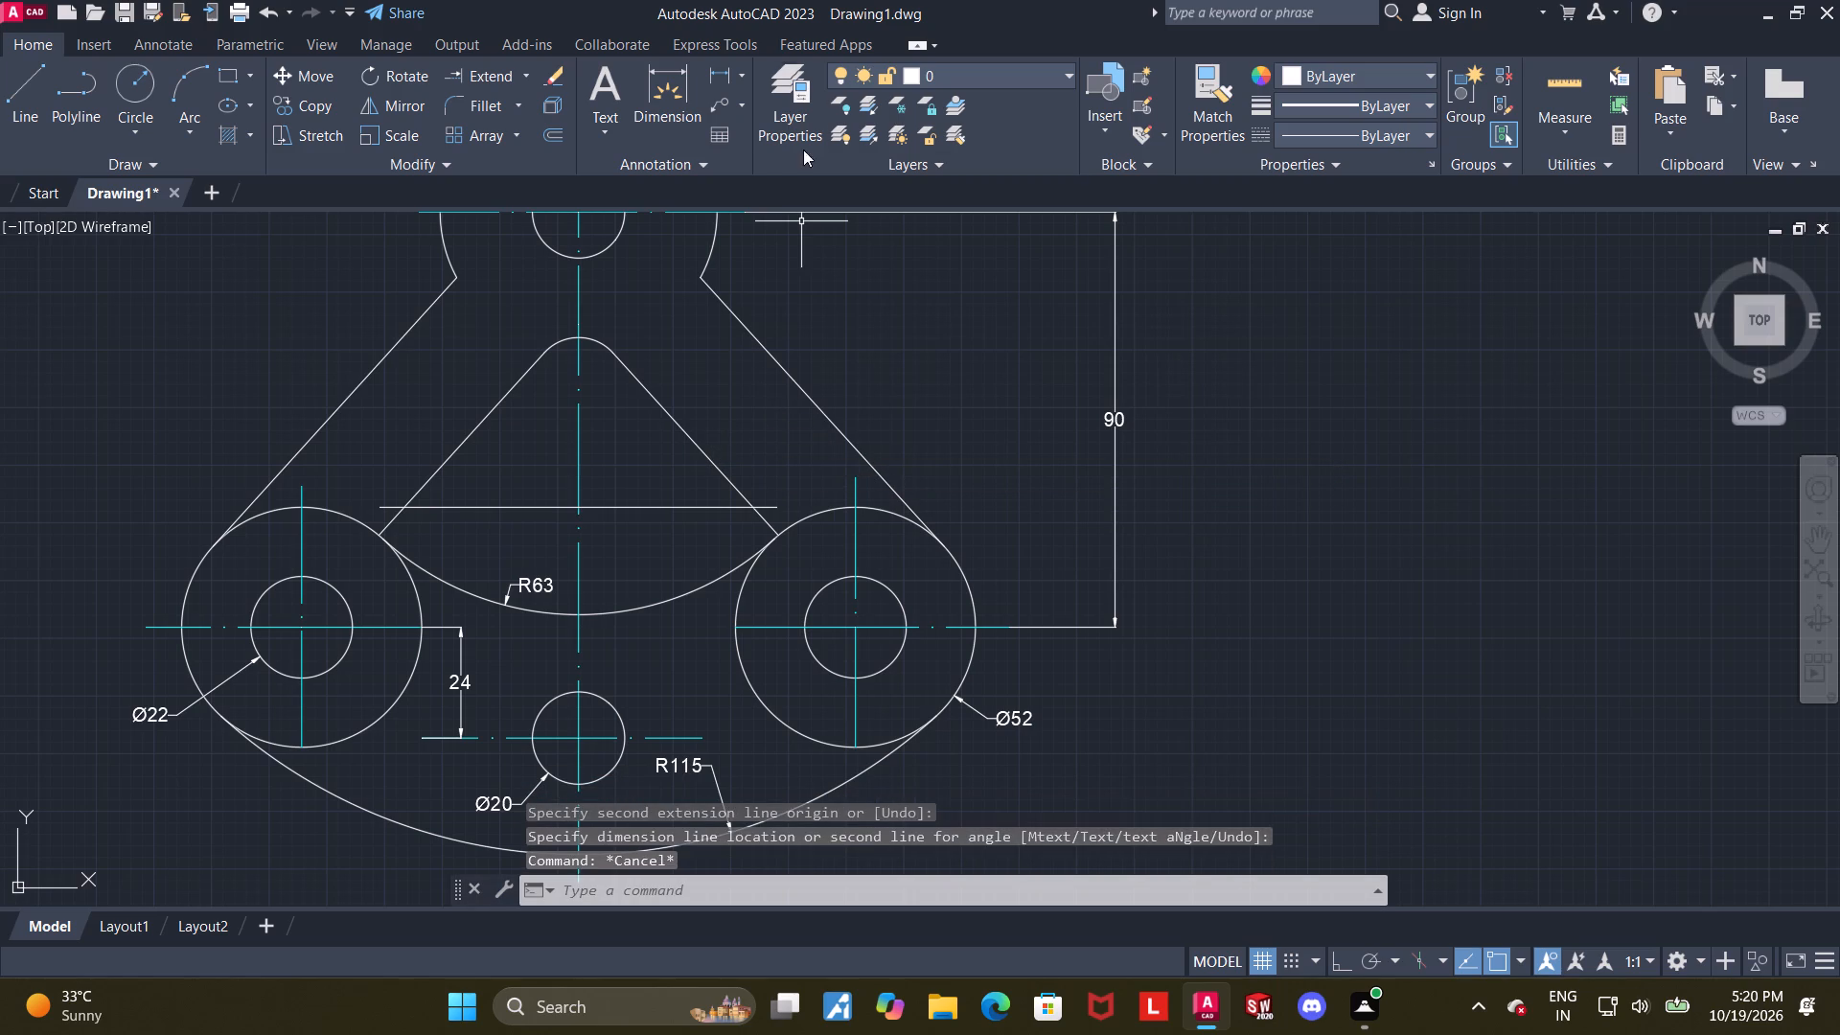
Dimension the perpendicular distance between the right outer slanted line and the parallel inner slanted line.
click(668, 84)
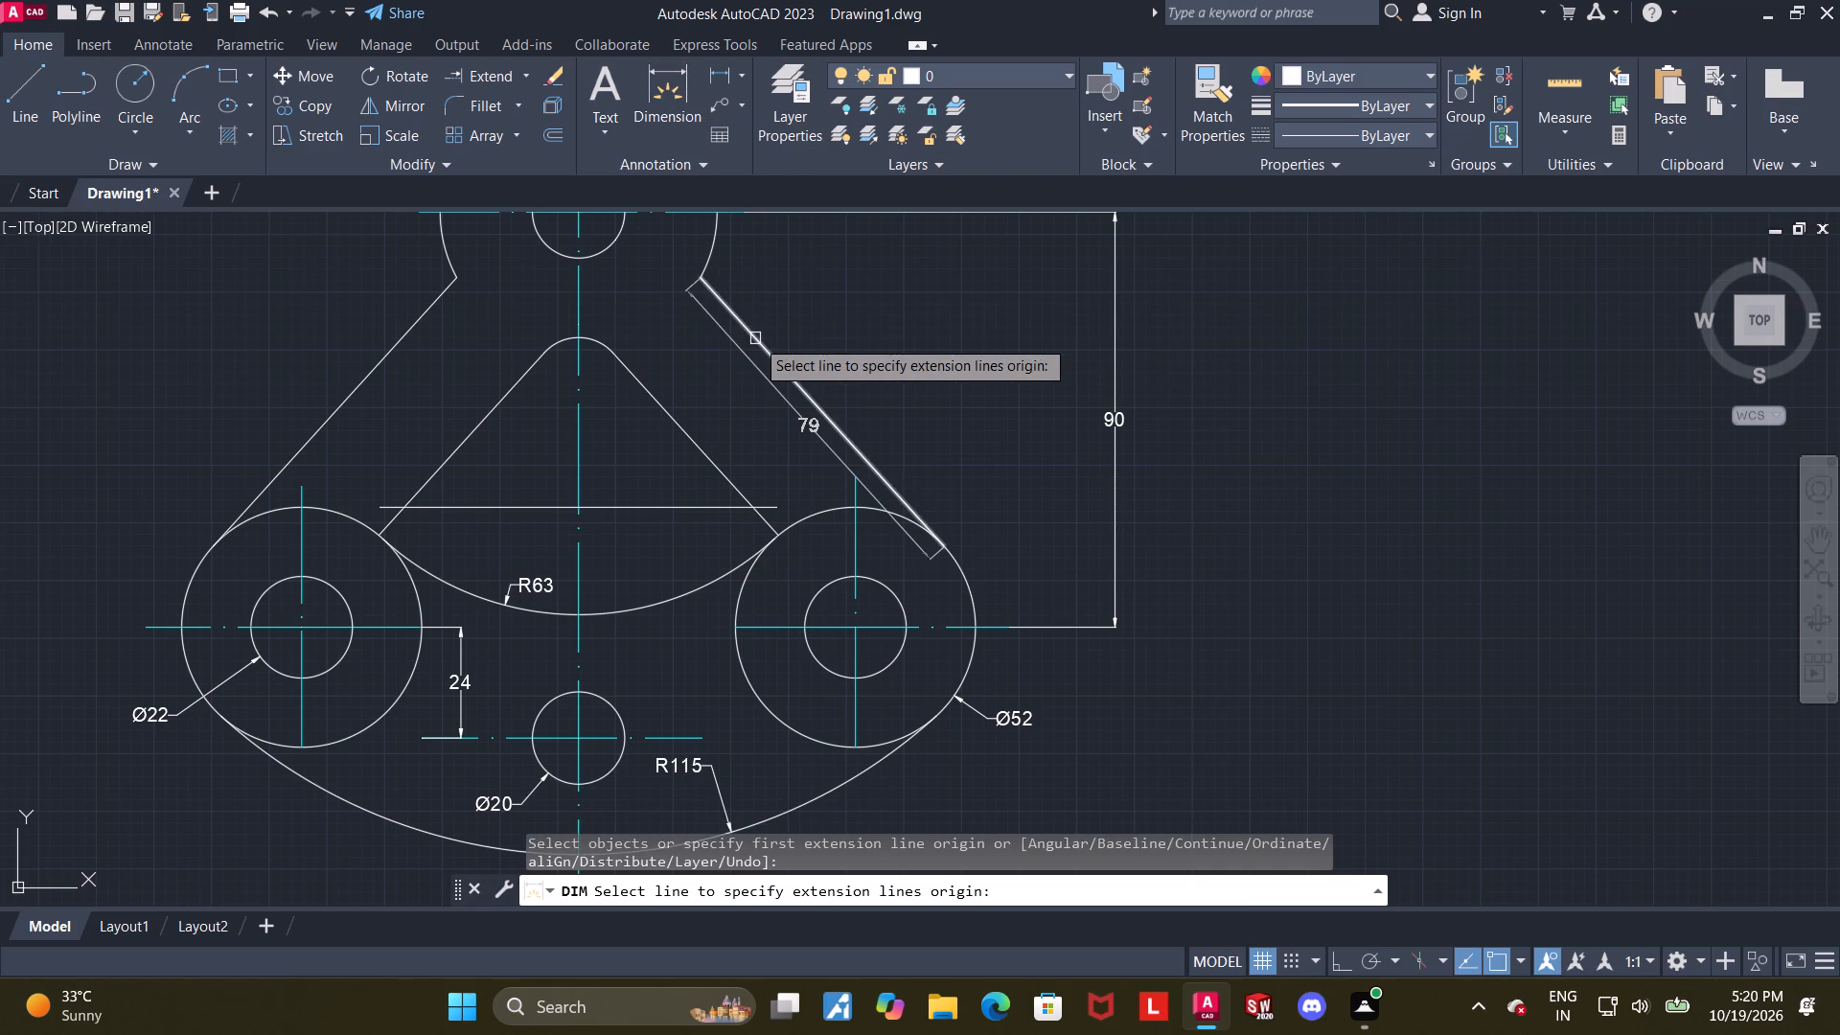
click(752, 338)
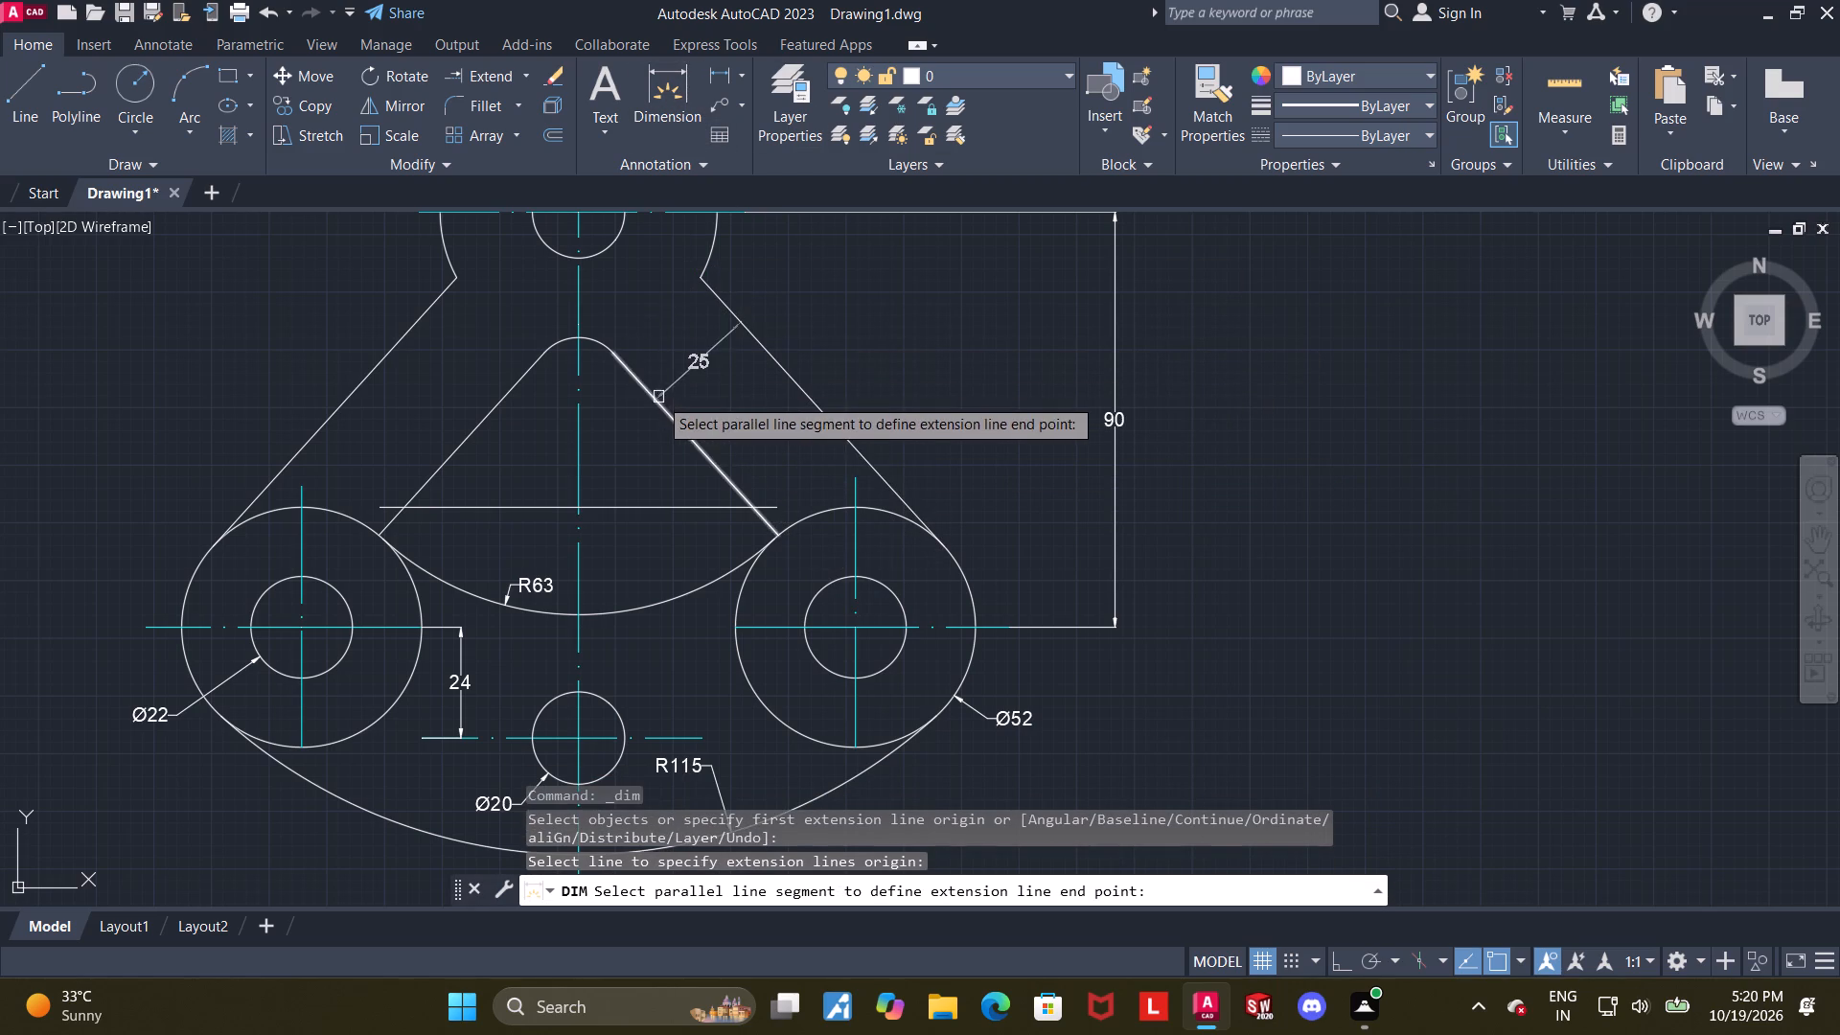
click(658, 397)
click(716, 426)
key(Escape)
Examine the inner opening's lower corners, horizontal line and R63 arc, and the outline around the upper circle.
scroll(759, 420, up, 1)
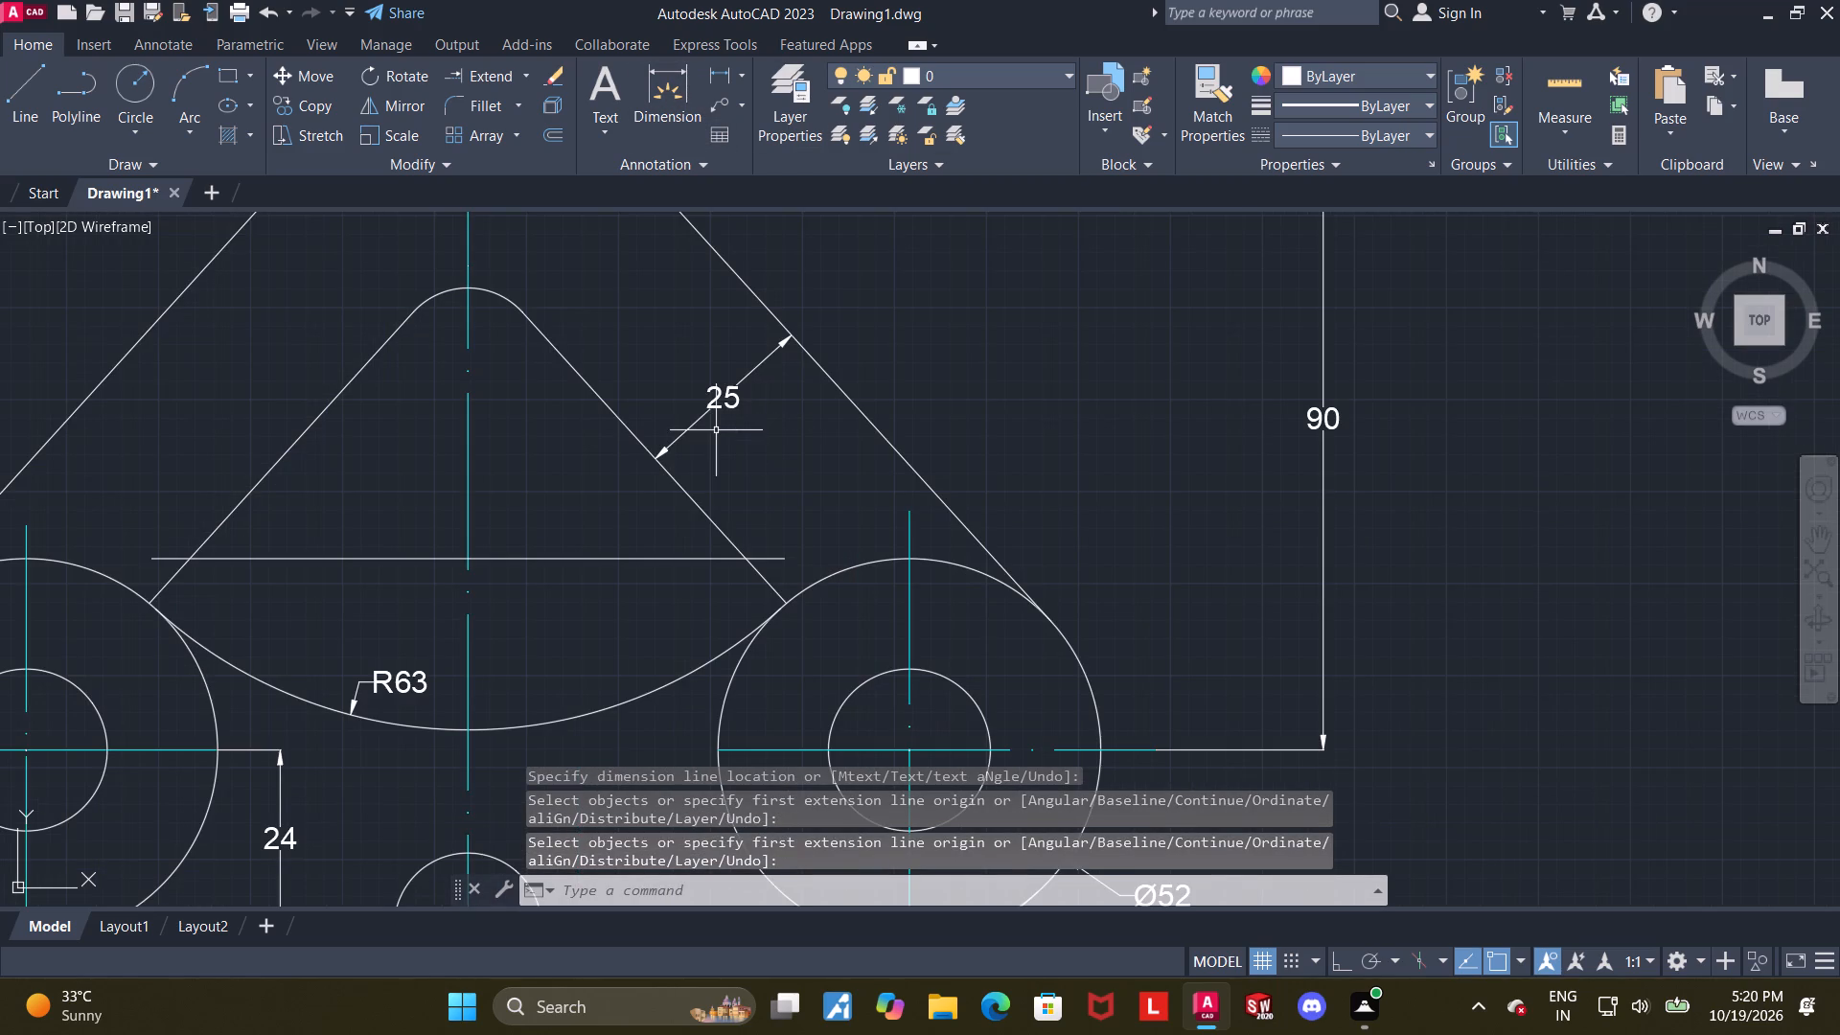
middle_drag(687, 438, 729, 417)
scroll(697, 433, down, 1)
middle_drag(620, 437, 763, 431)
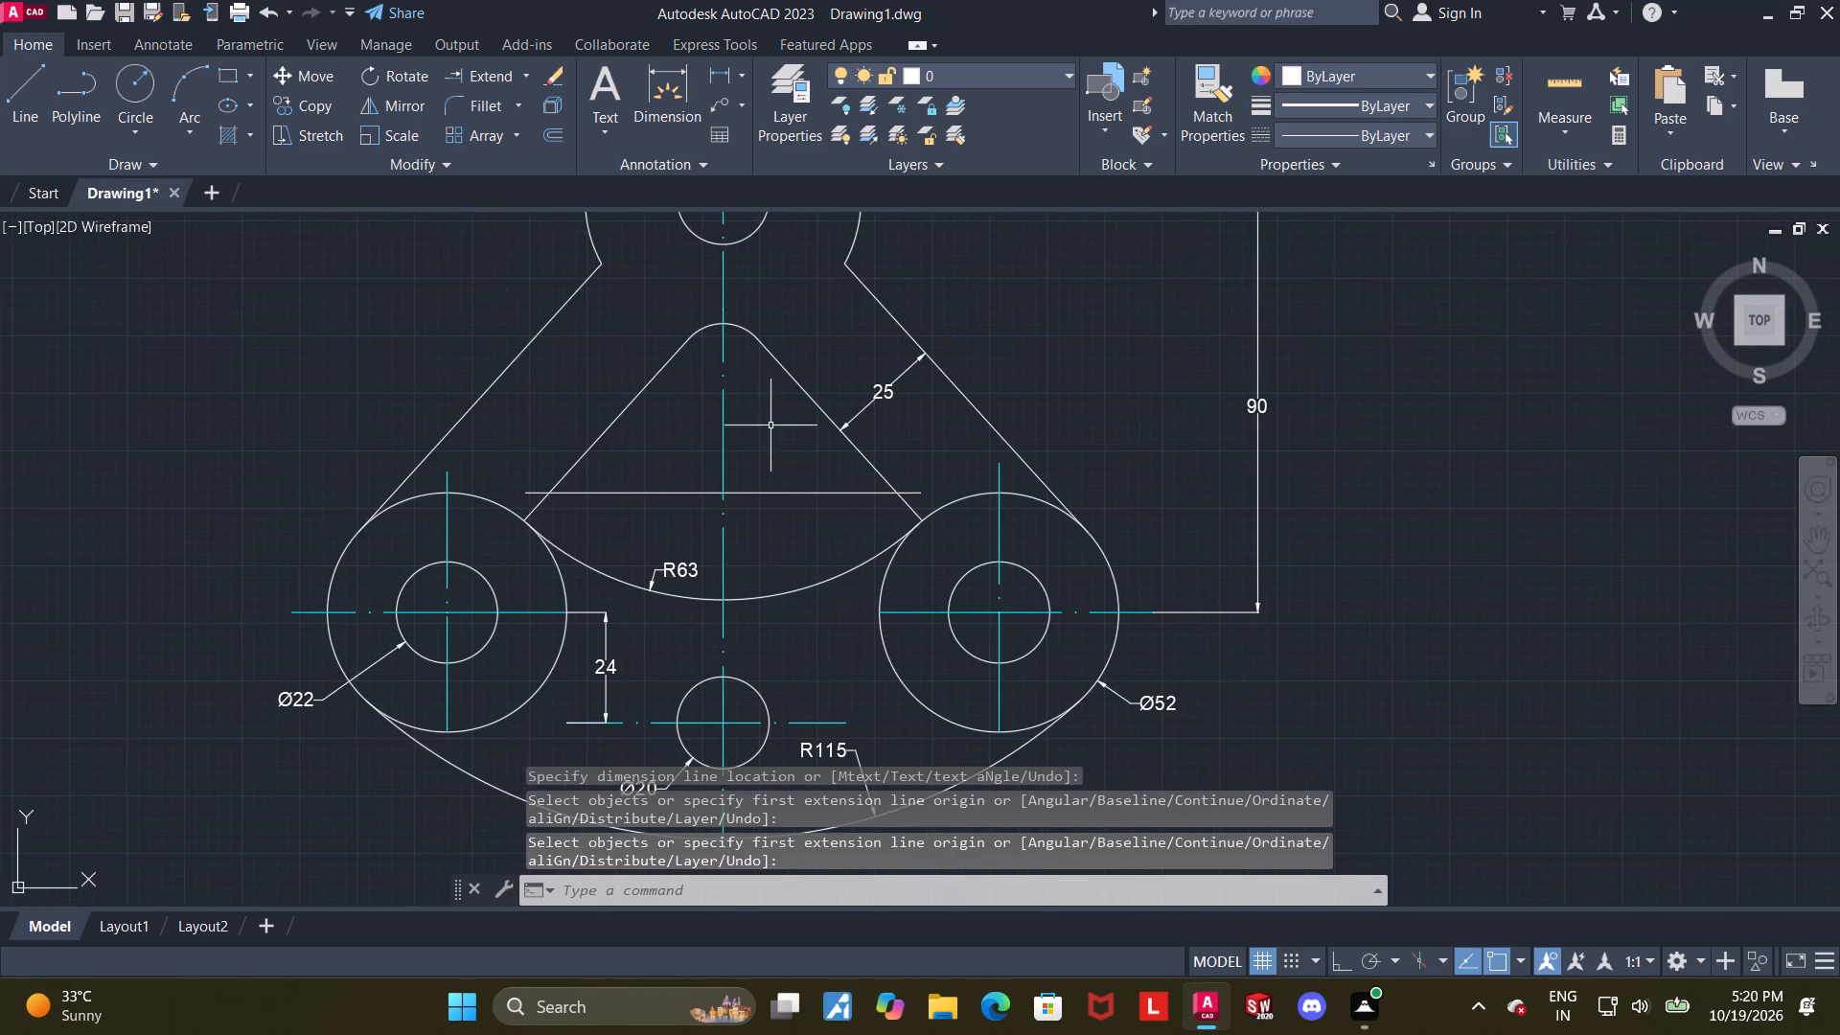
scroll(718, 471, up, 1)
middle_drag(756, 485, 771, 484)
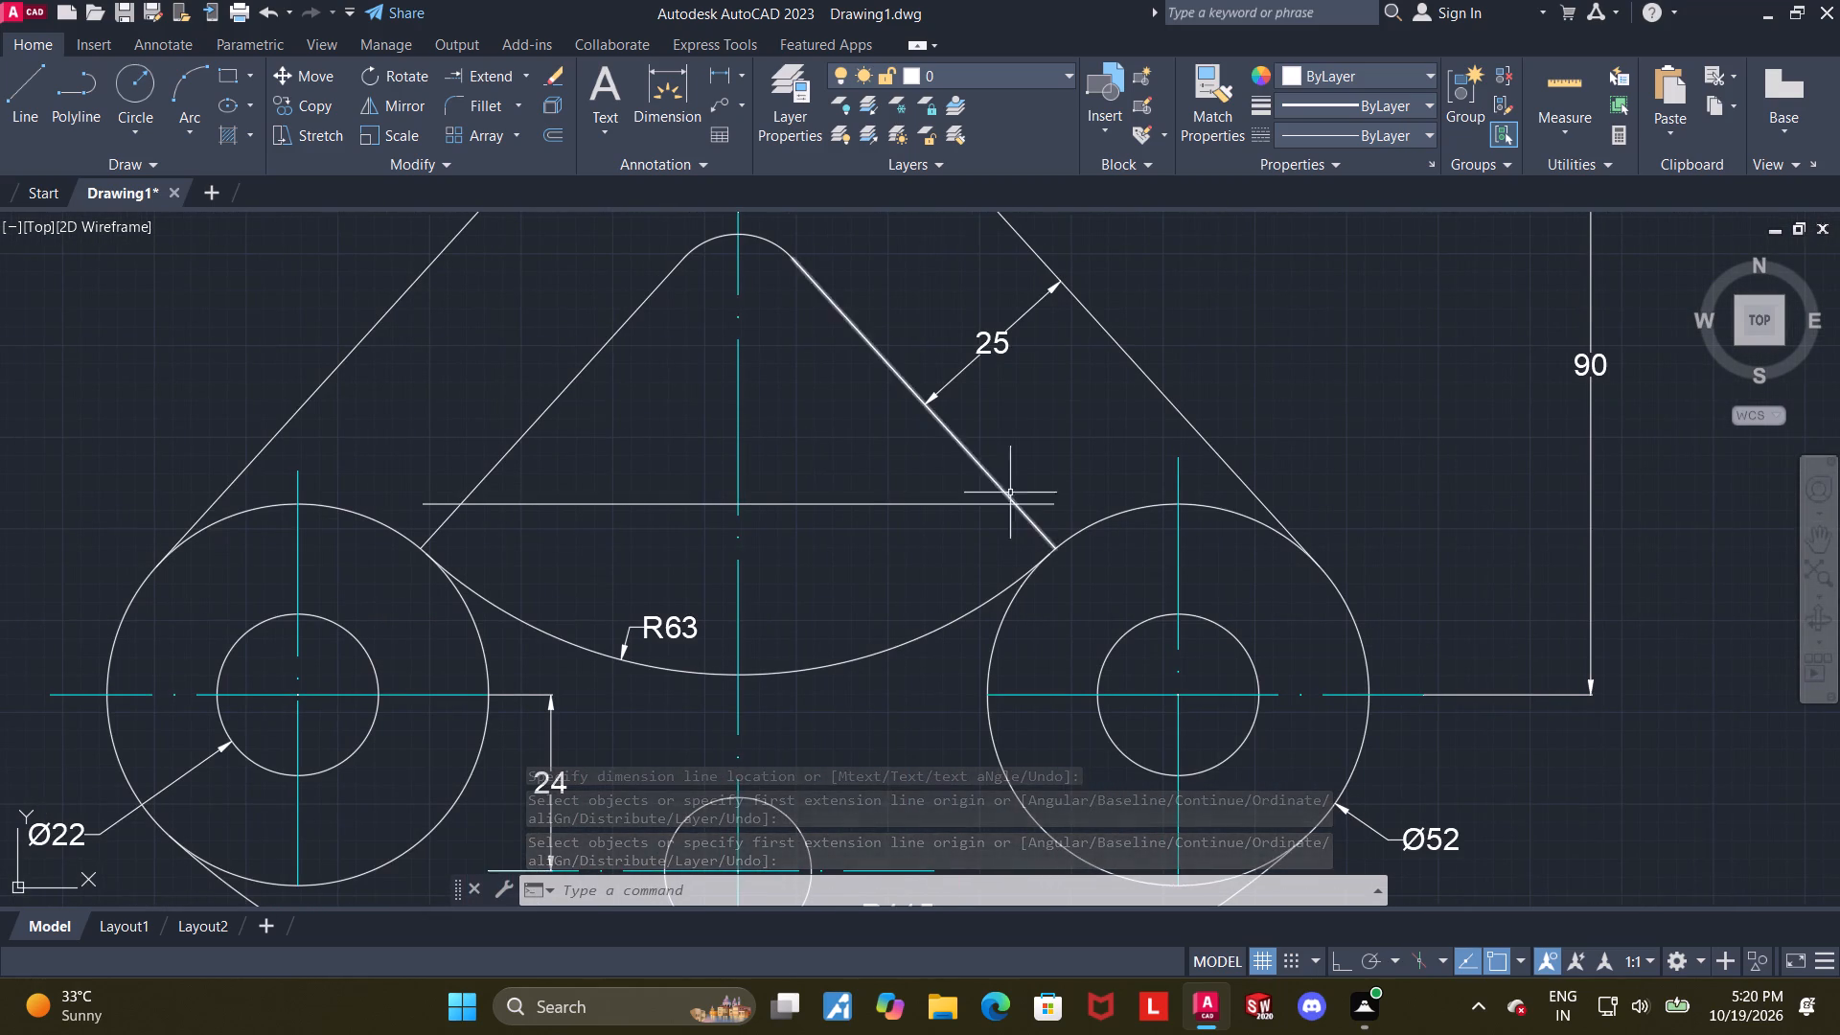
middle_drag(962, 477, 959, 492)
scroll(950, 488, down, 1)
middle_drag(943, 488, 933, 506)
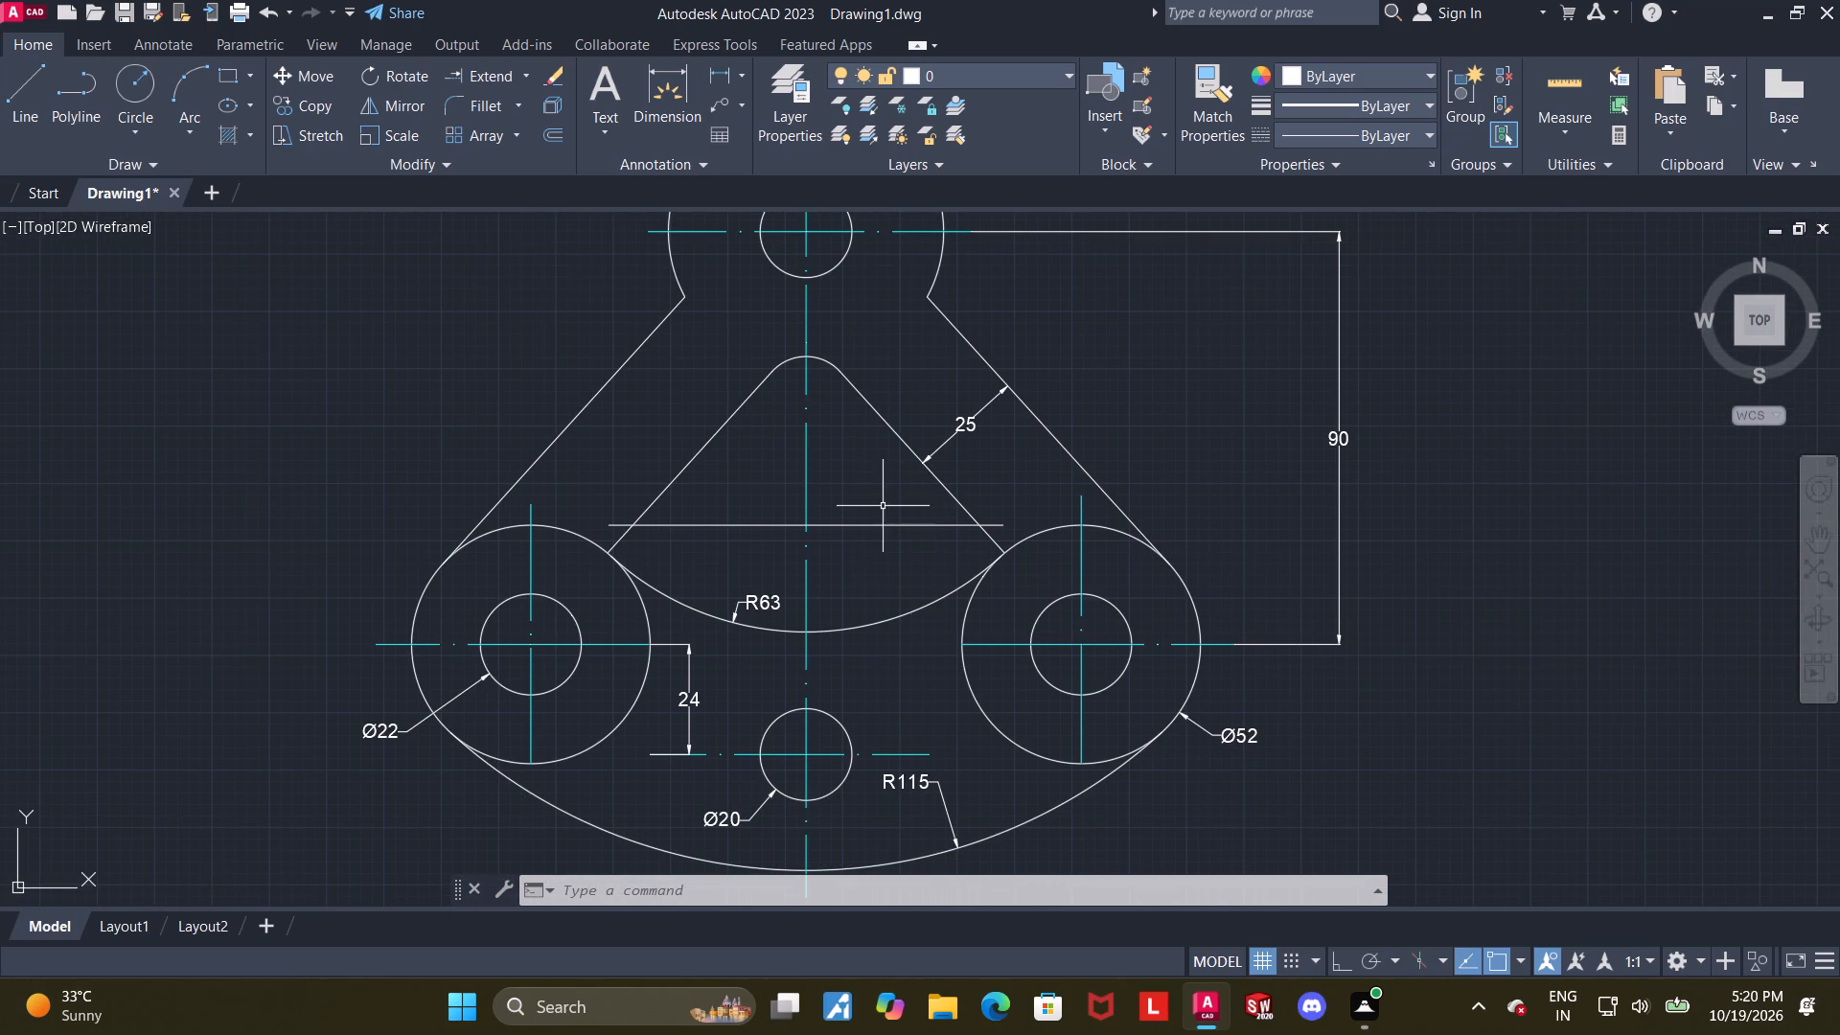
scroll(696, 545, up, 1)
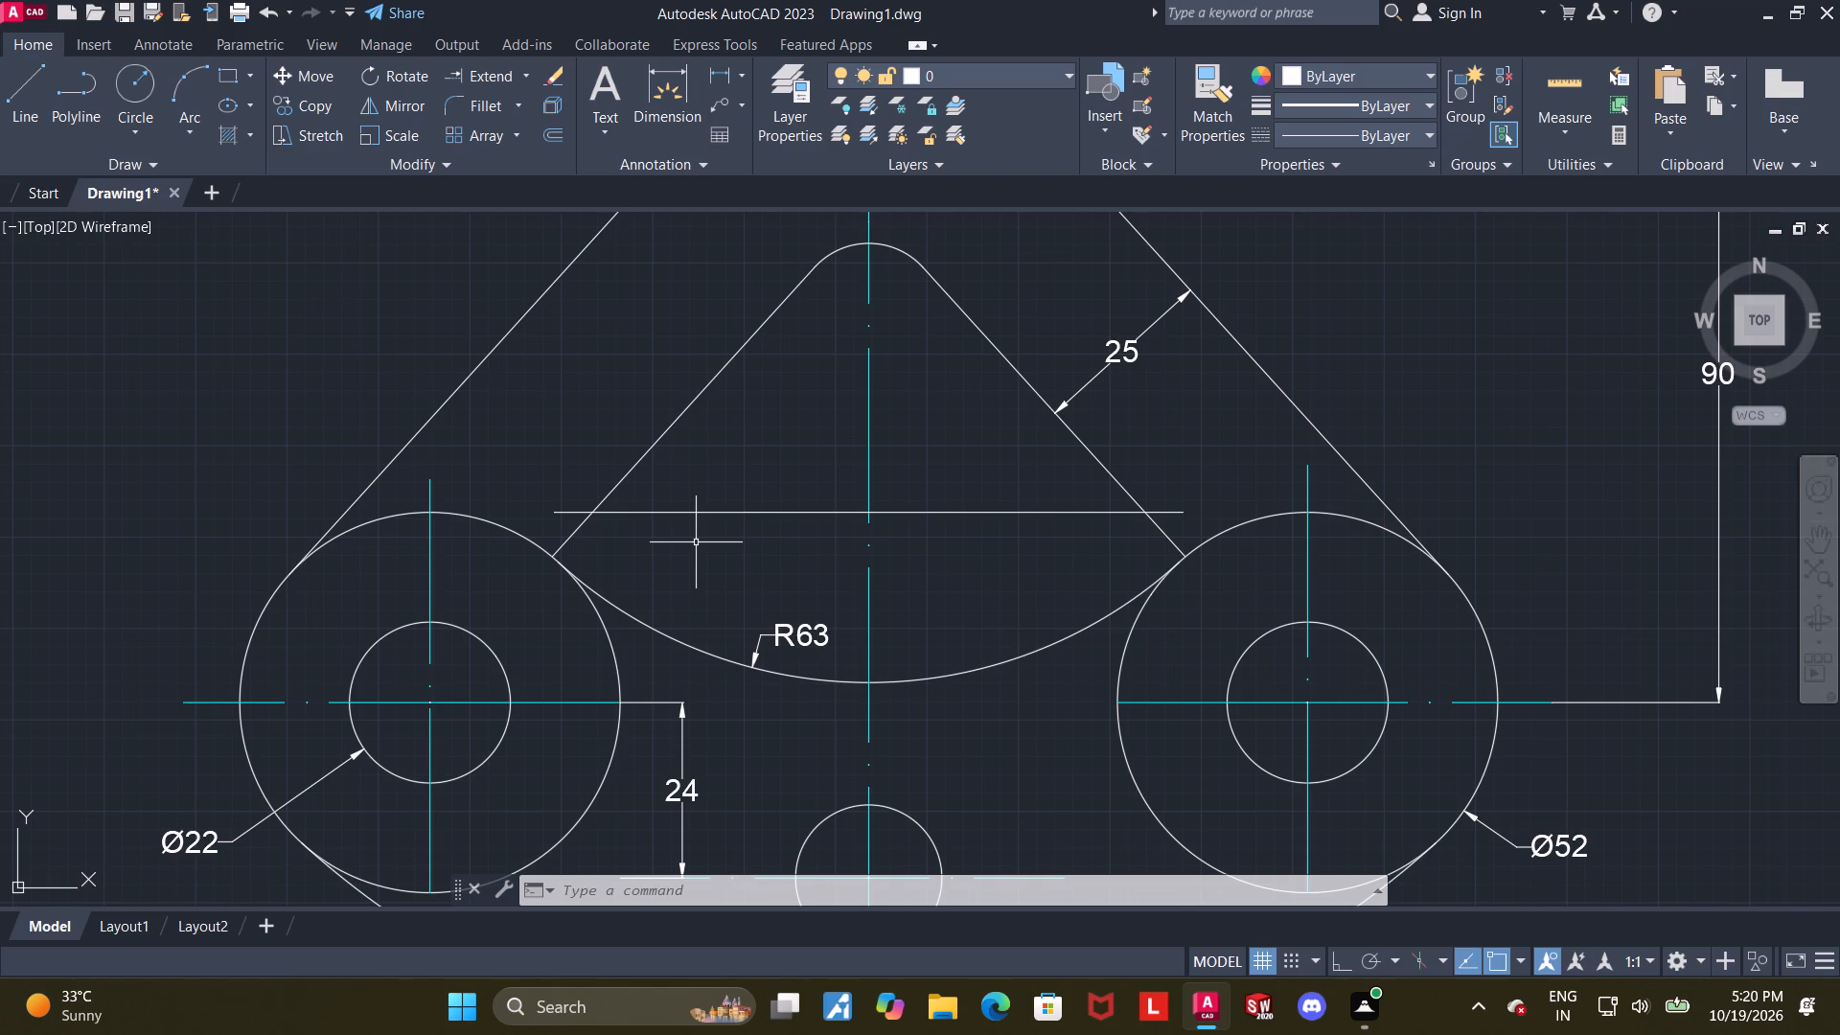
scroll(701, 535, down, 1)
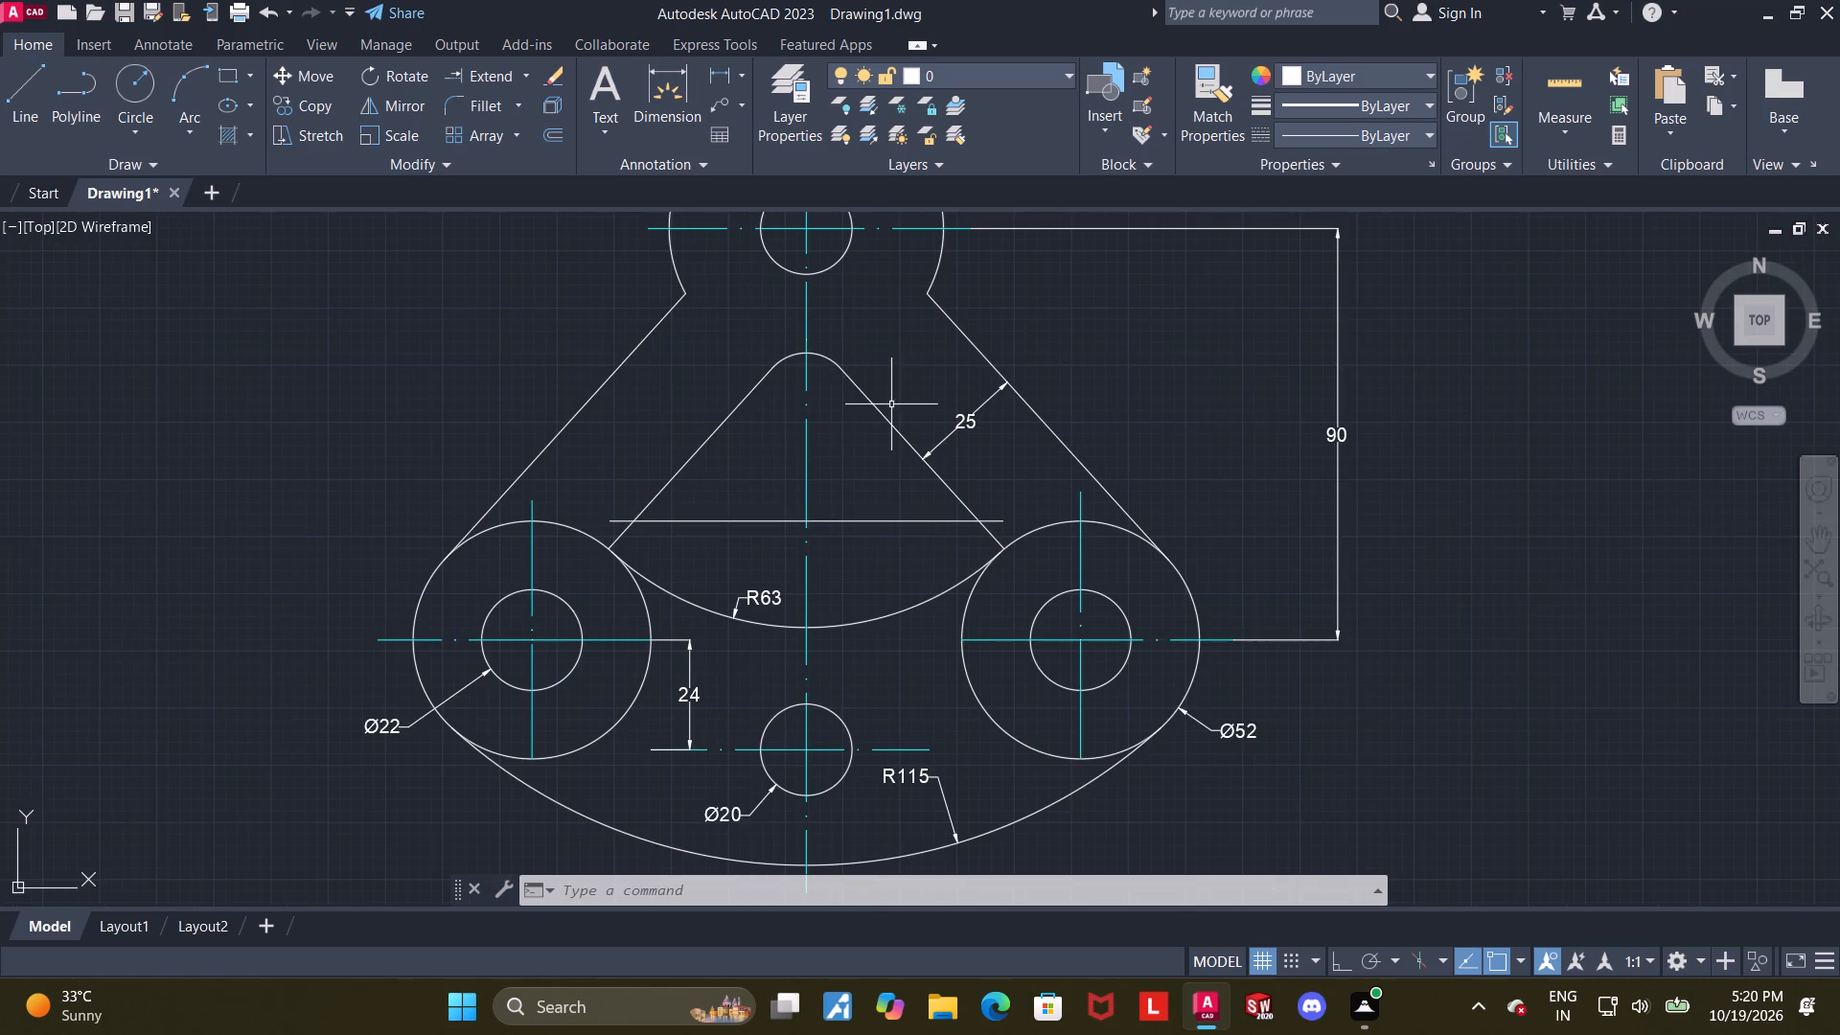
middle_drag(884, 405, 835, 452)
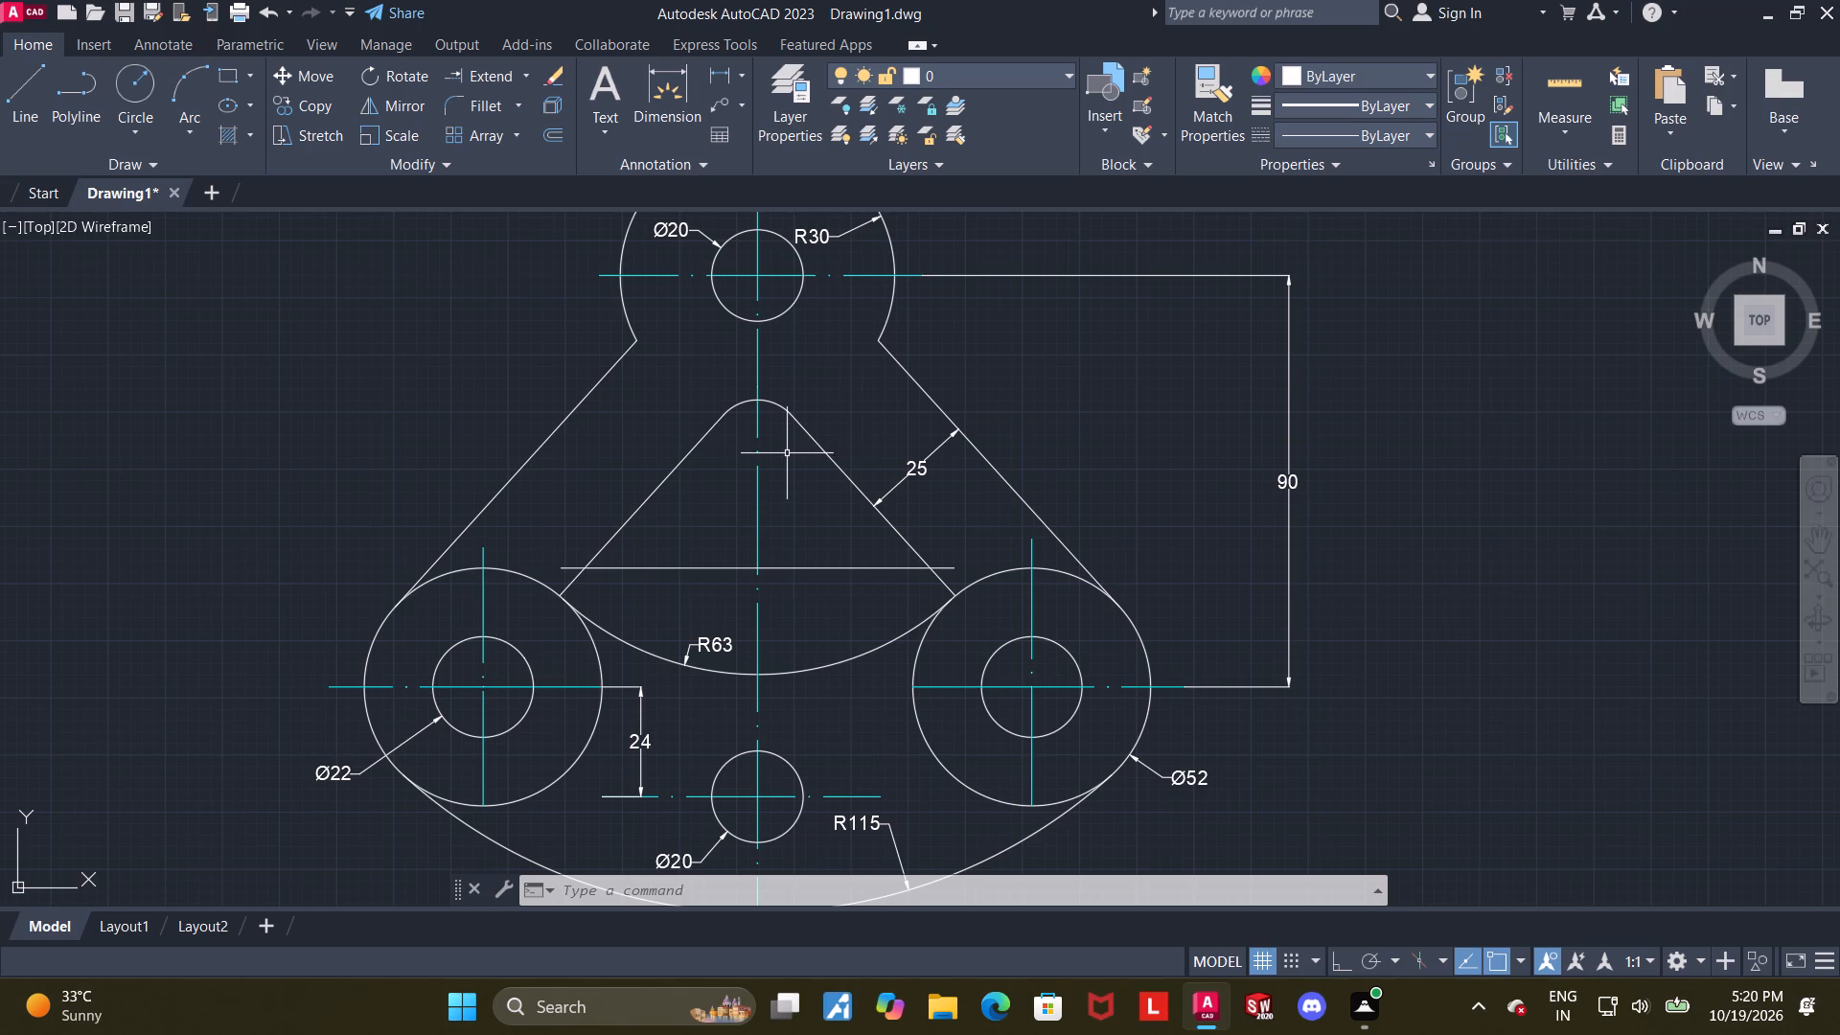
middle_drag(800, 456, 797, 478)
middle_drag(789, 471, 788, 521)
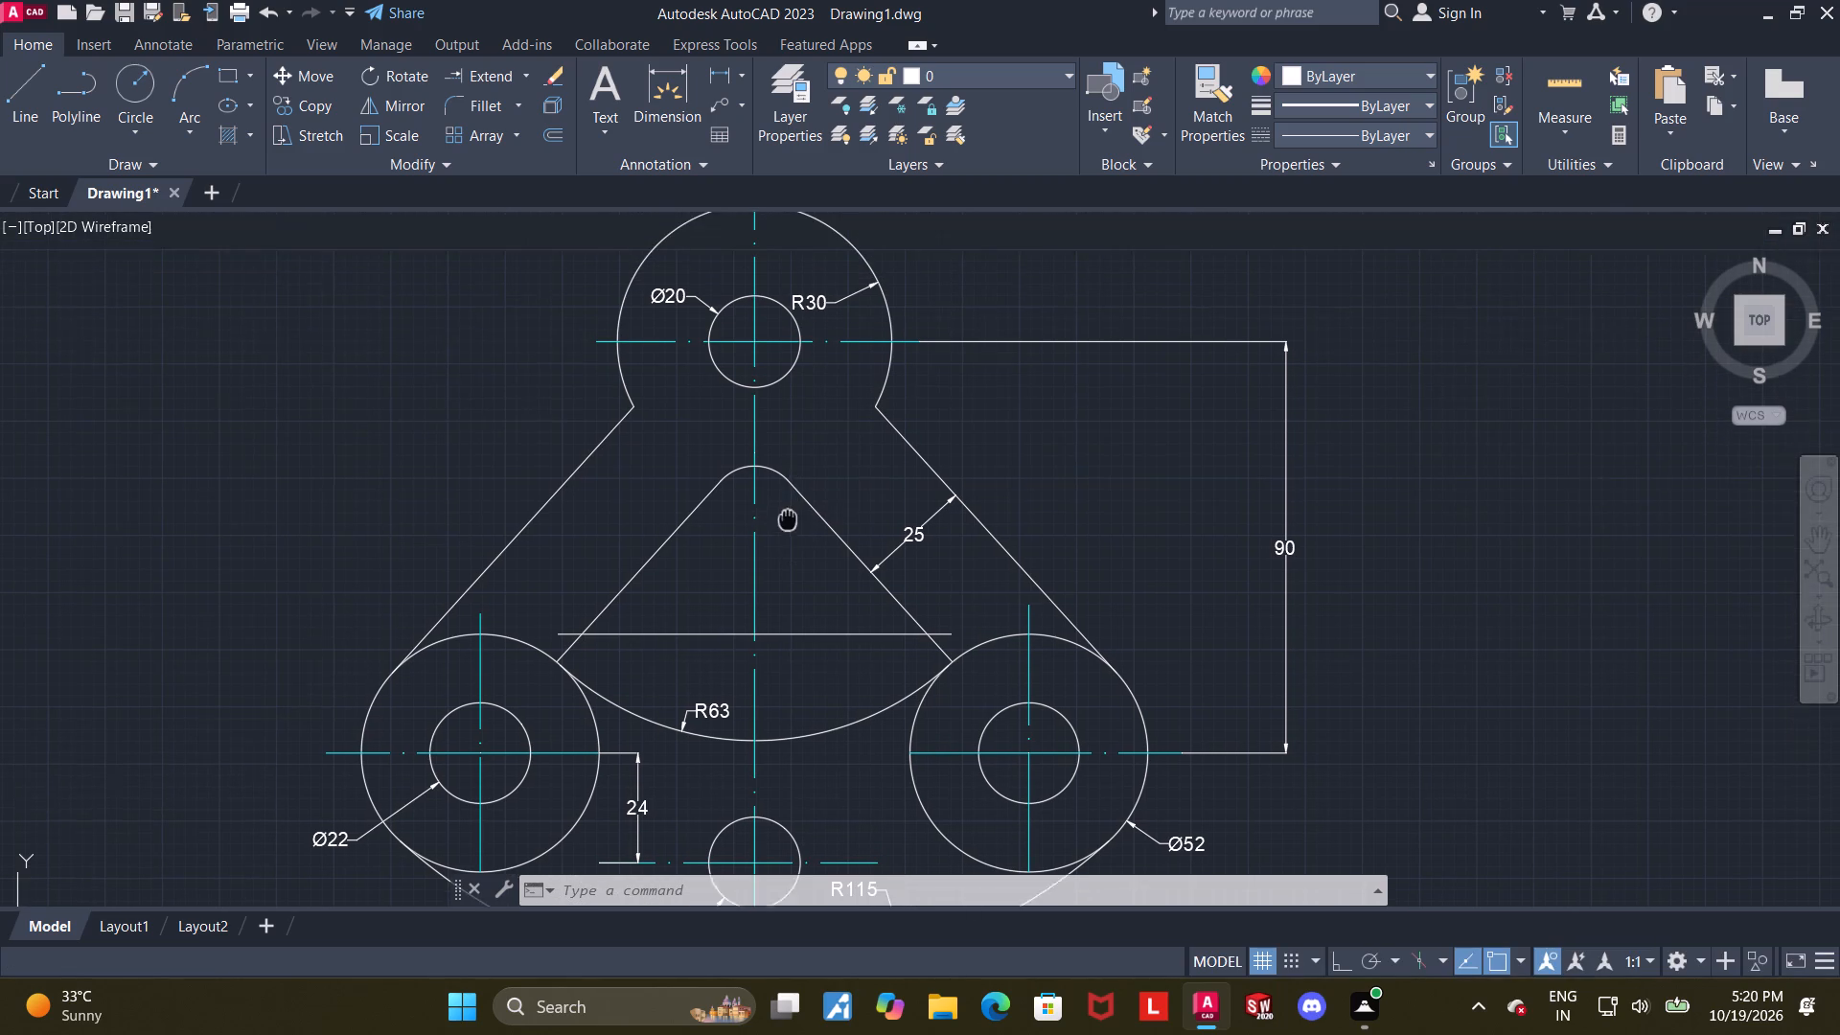
middle_drag(788, 521, 787, 524)
middle_drag(663, 426, 663, 451)
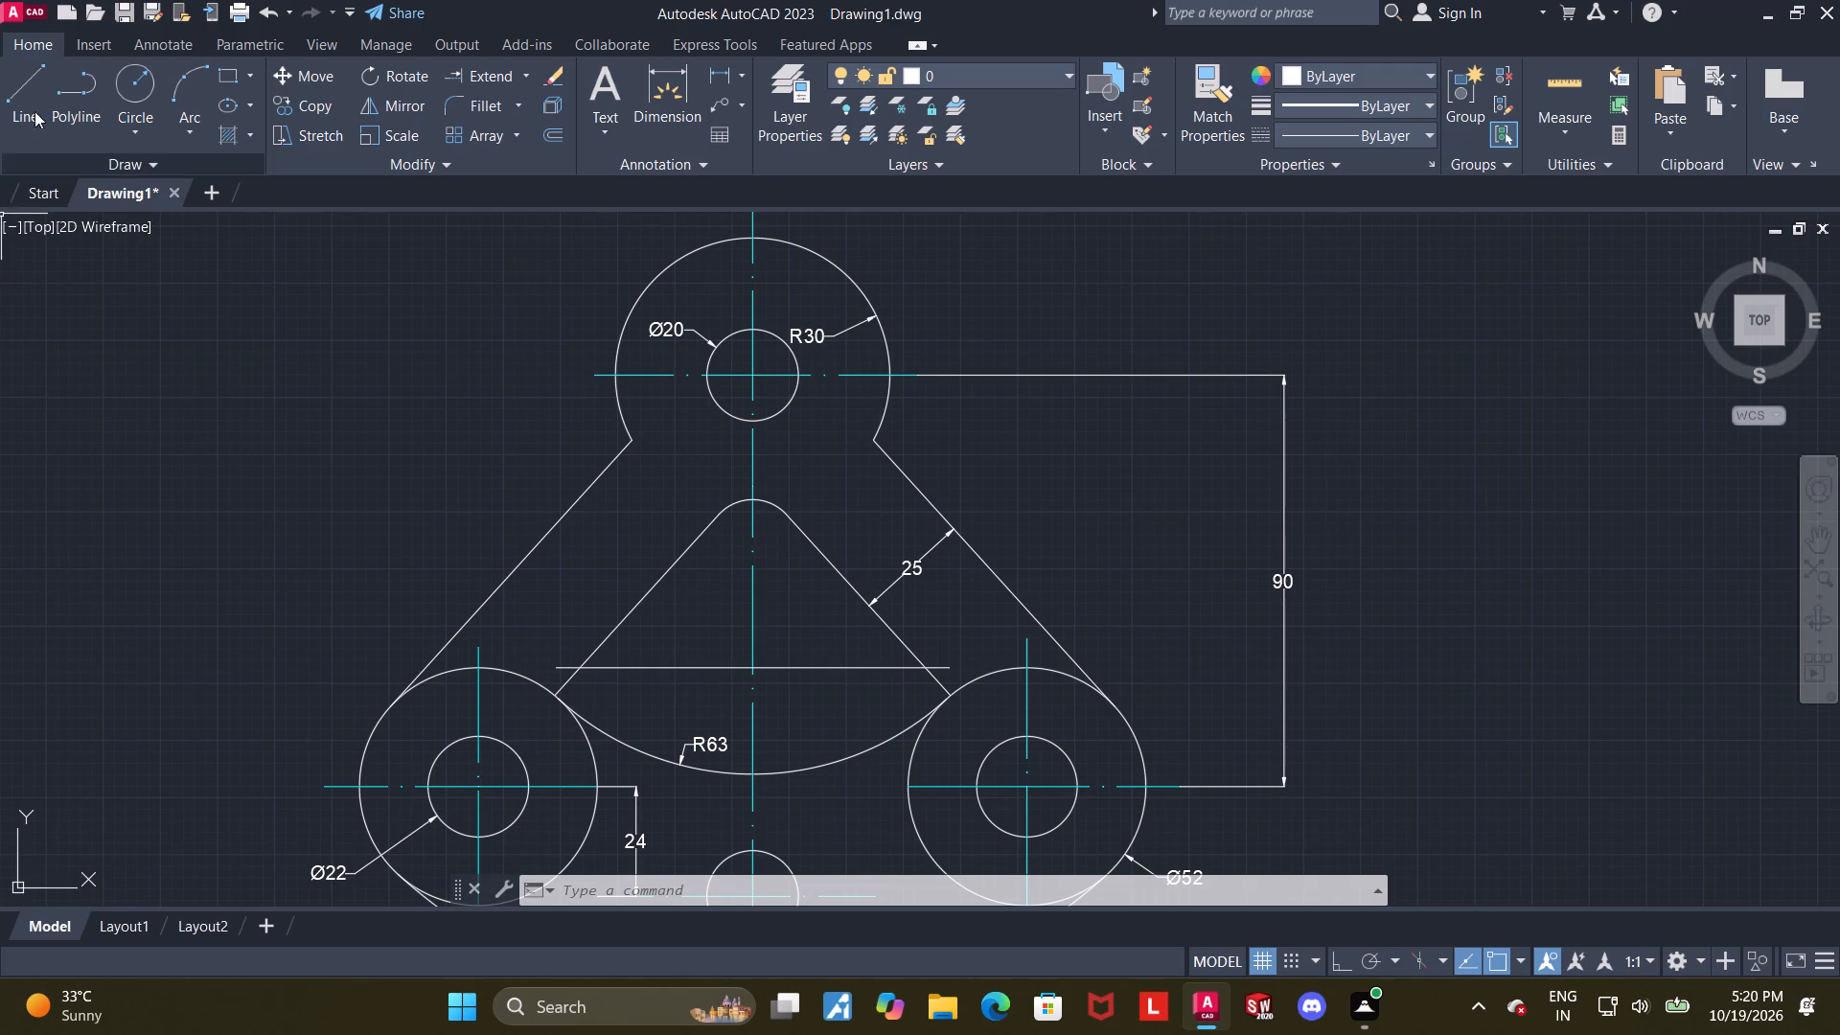
Draw a vertical line about 30 long downward from the left quadrant of the upper R30 arc, with ortho on.
click(36, 75)
click(619, 373)
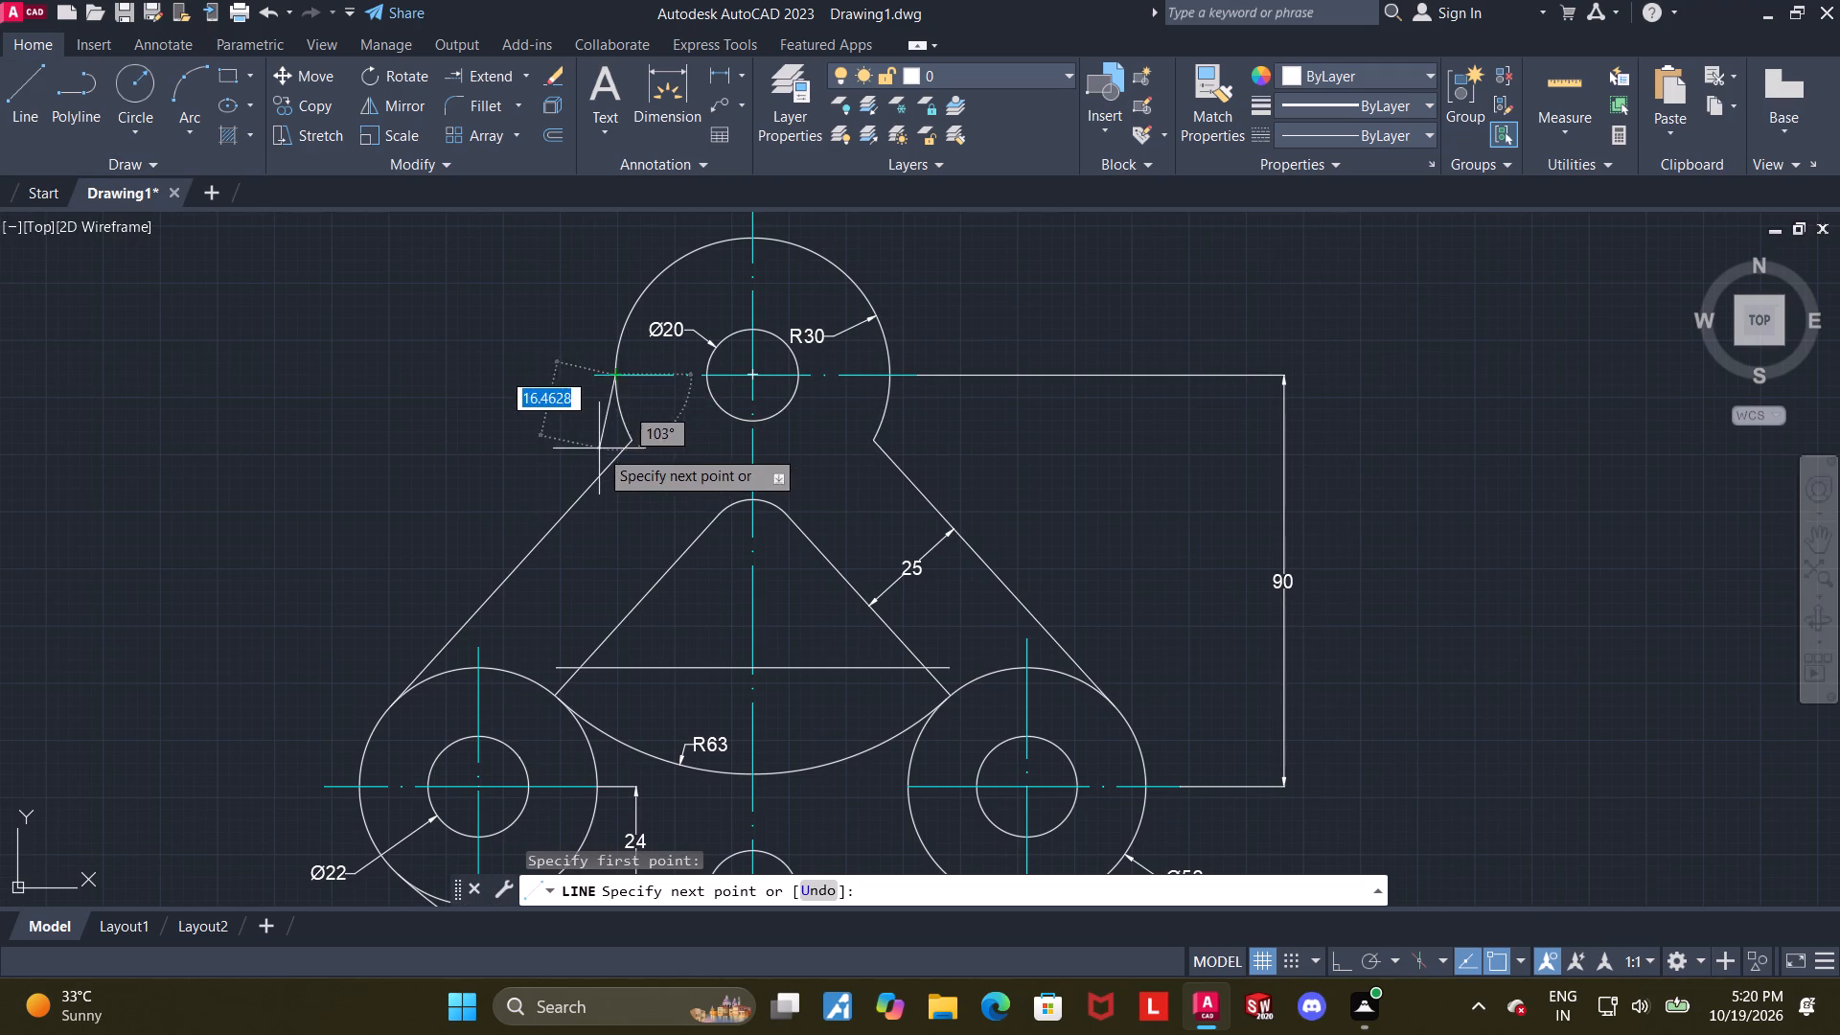
key(F8)
click(615, 512)
key(Escape)
key(Escape)
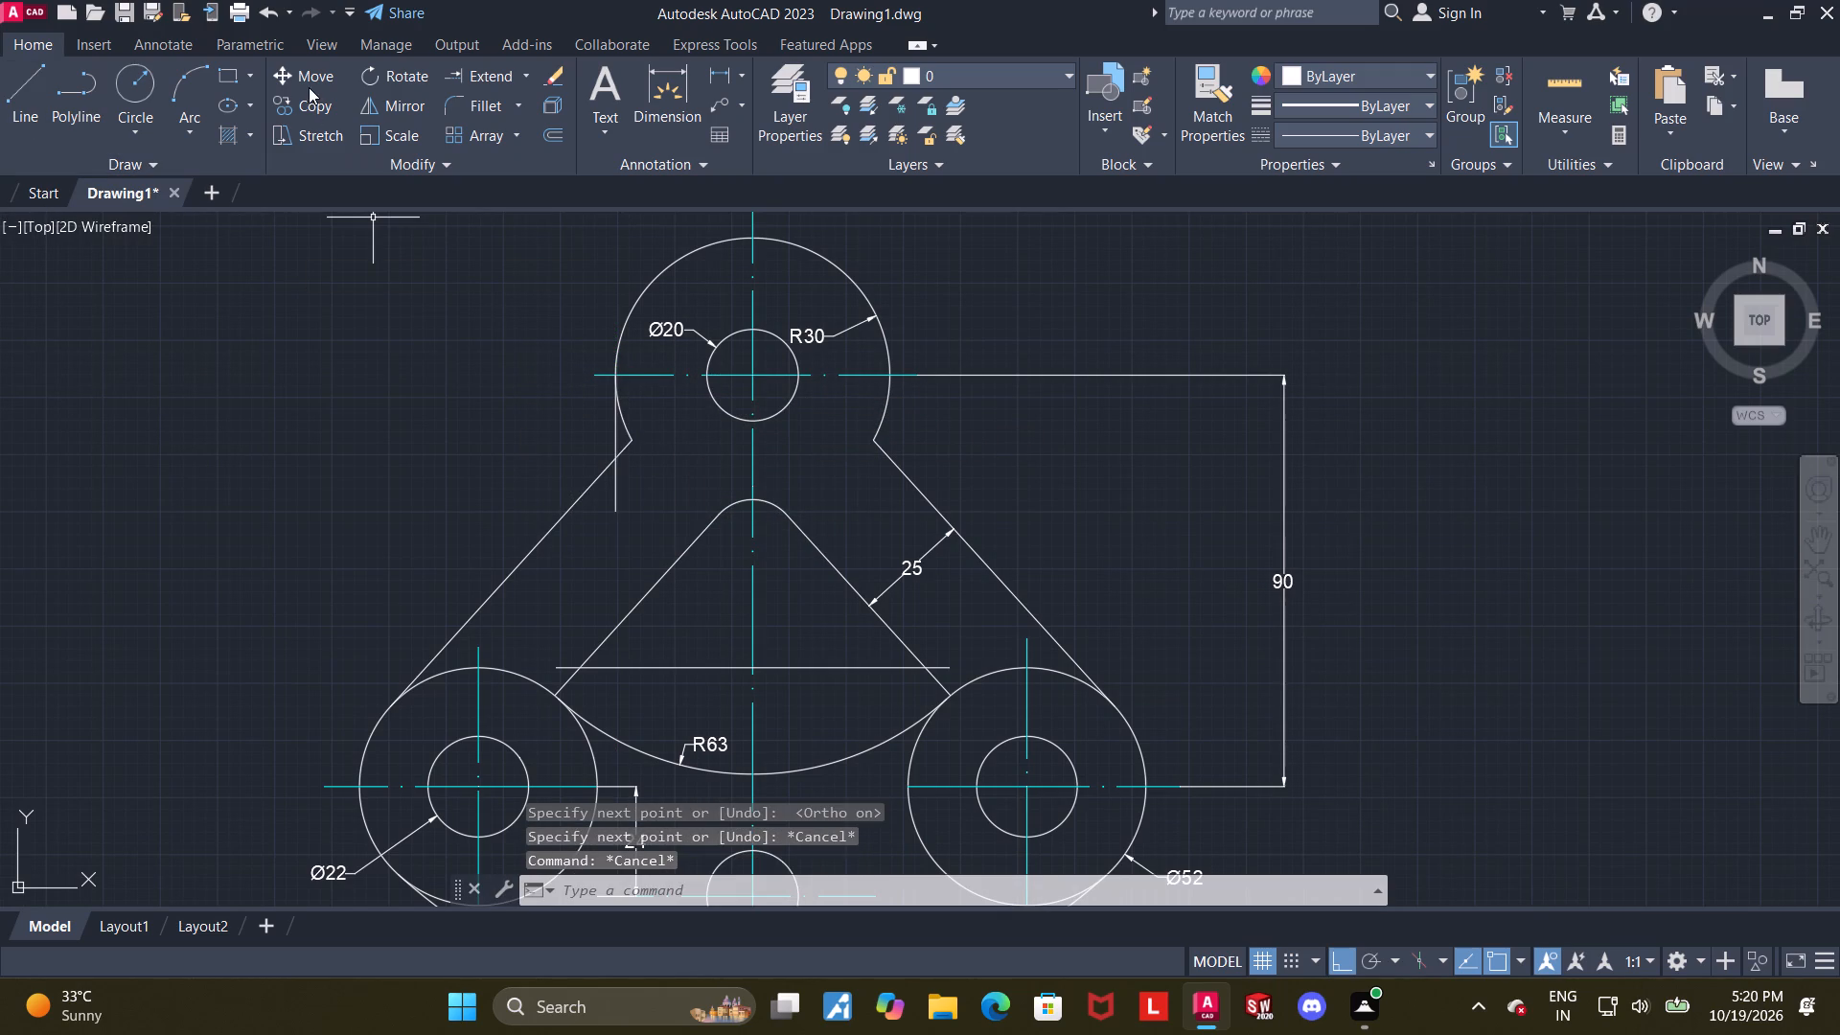
Draw a vertical line downward from the right quadrant of the upper R30 arc, past the right outer slanted line.
click(37, 76)
click(890, 377)
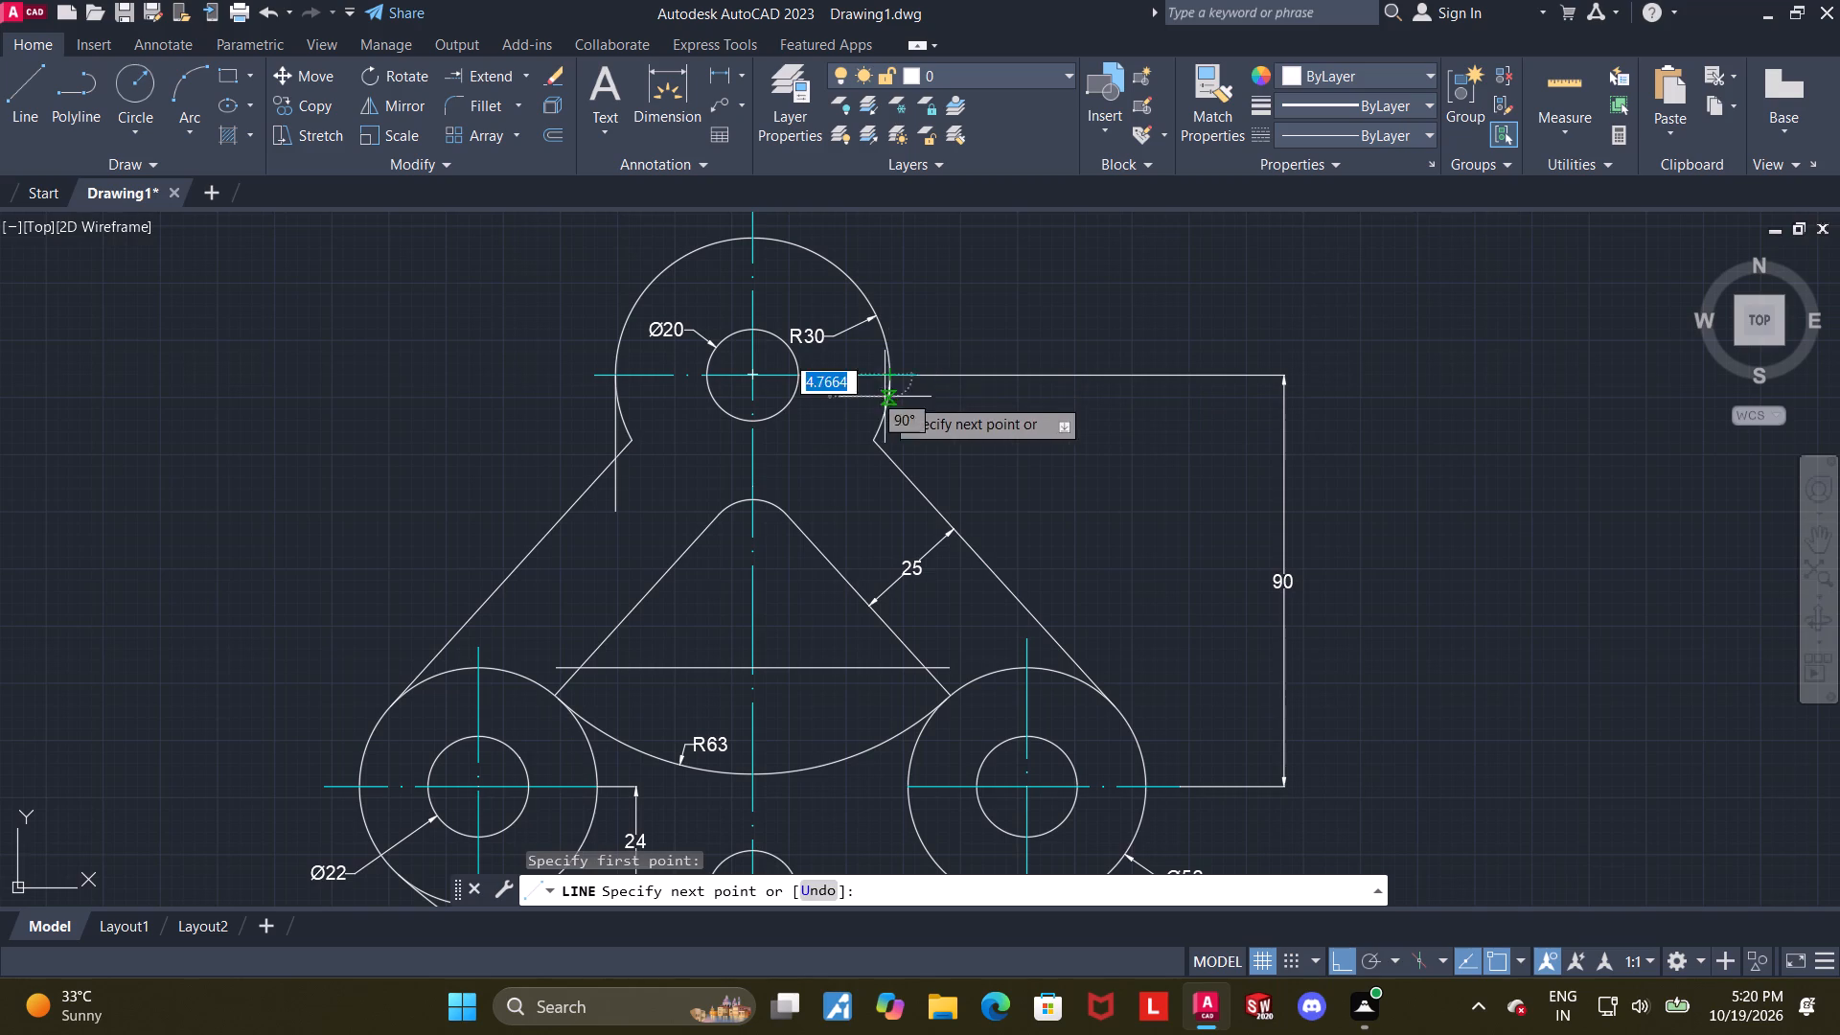
click(876, 489)
key(Escape)
key(Escape)
scroll(962, 429, up, 1)
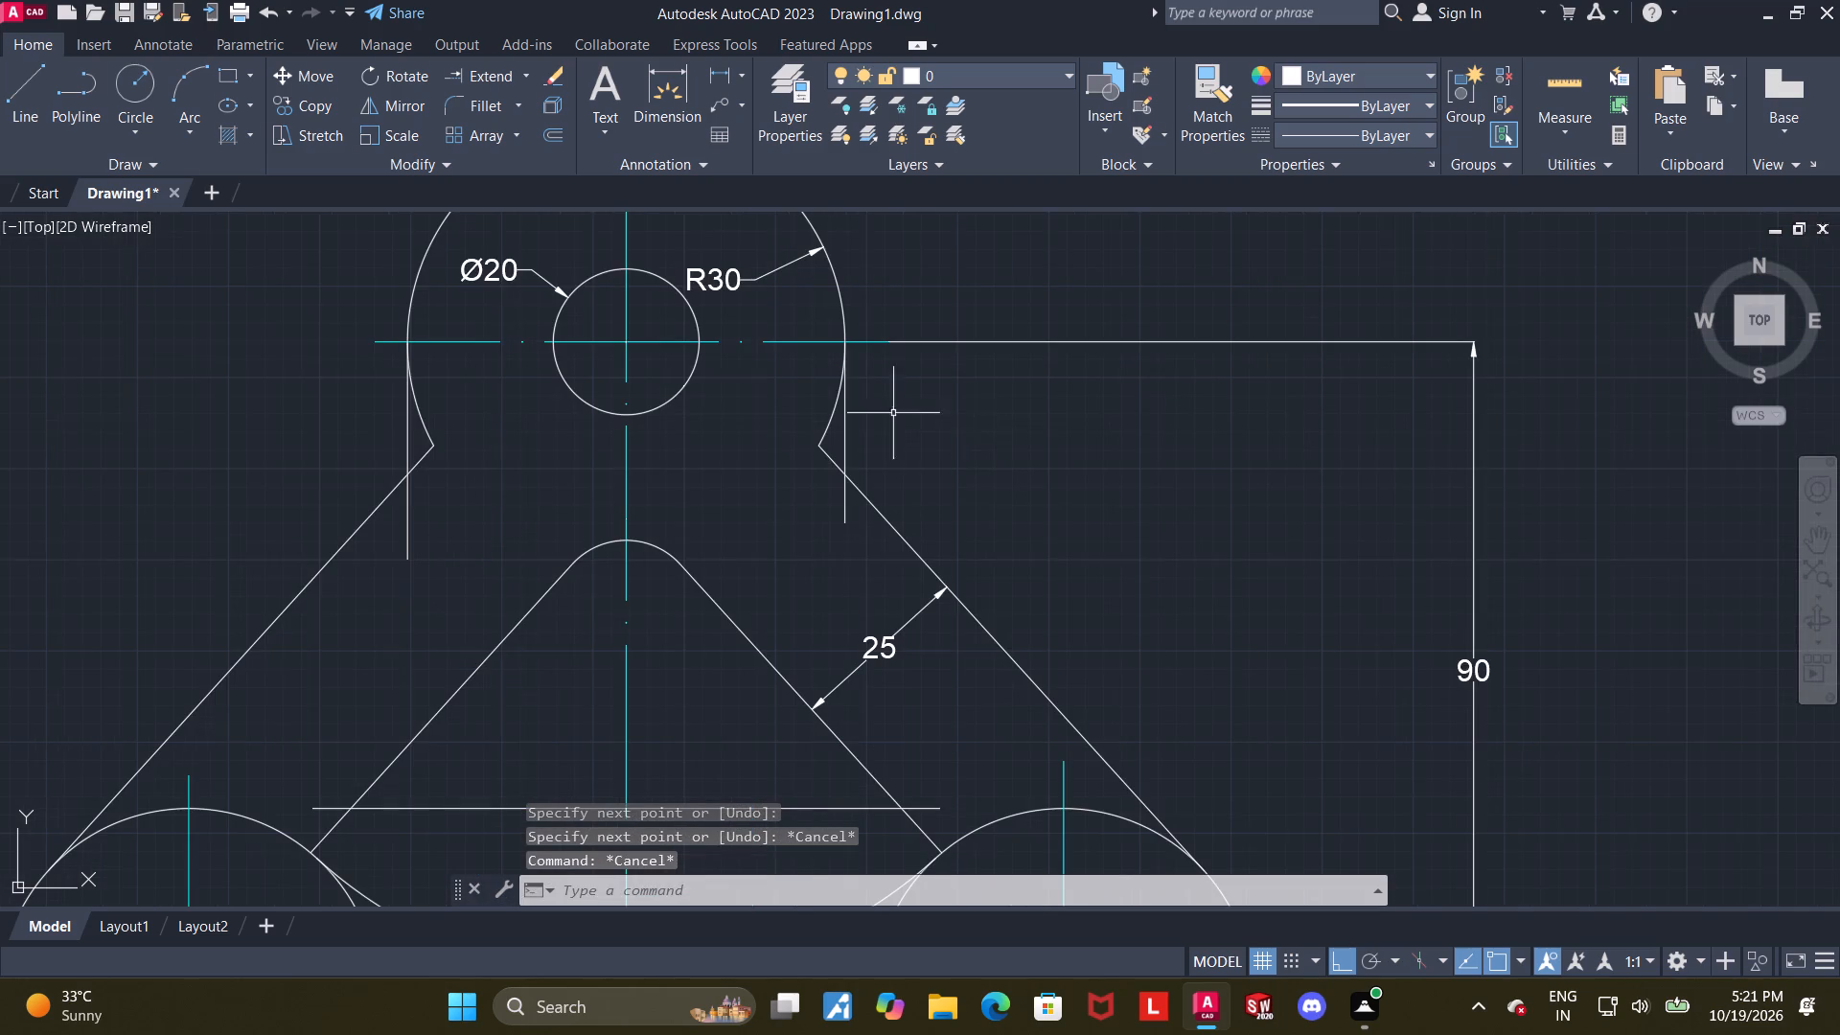
Trim both vertical neck lines, the upper R30 arc ends and the outer slanted lines where they overrun each other at the neck.
click(527, 75)
click(514, 104)
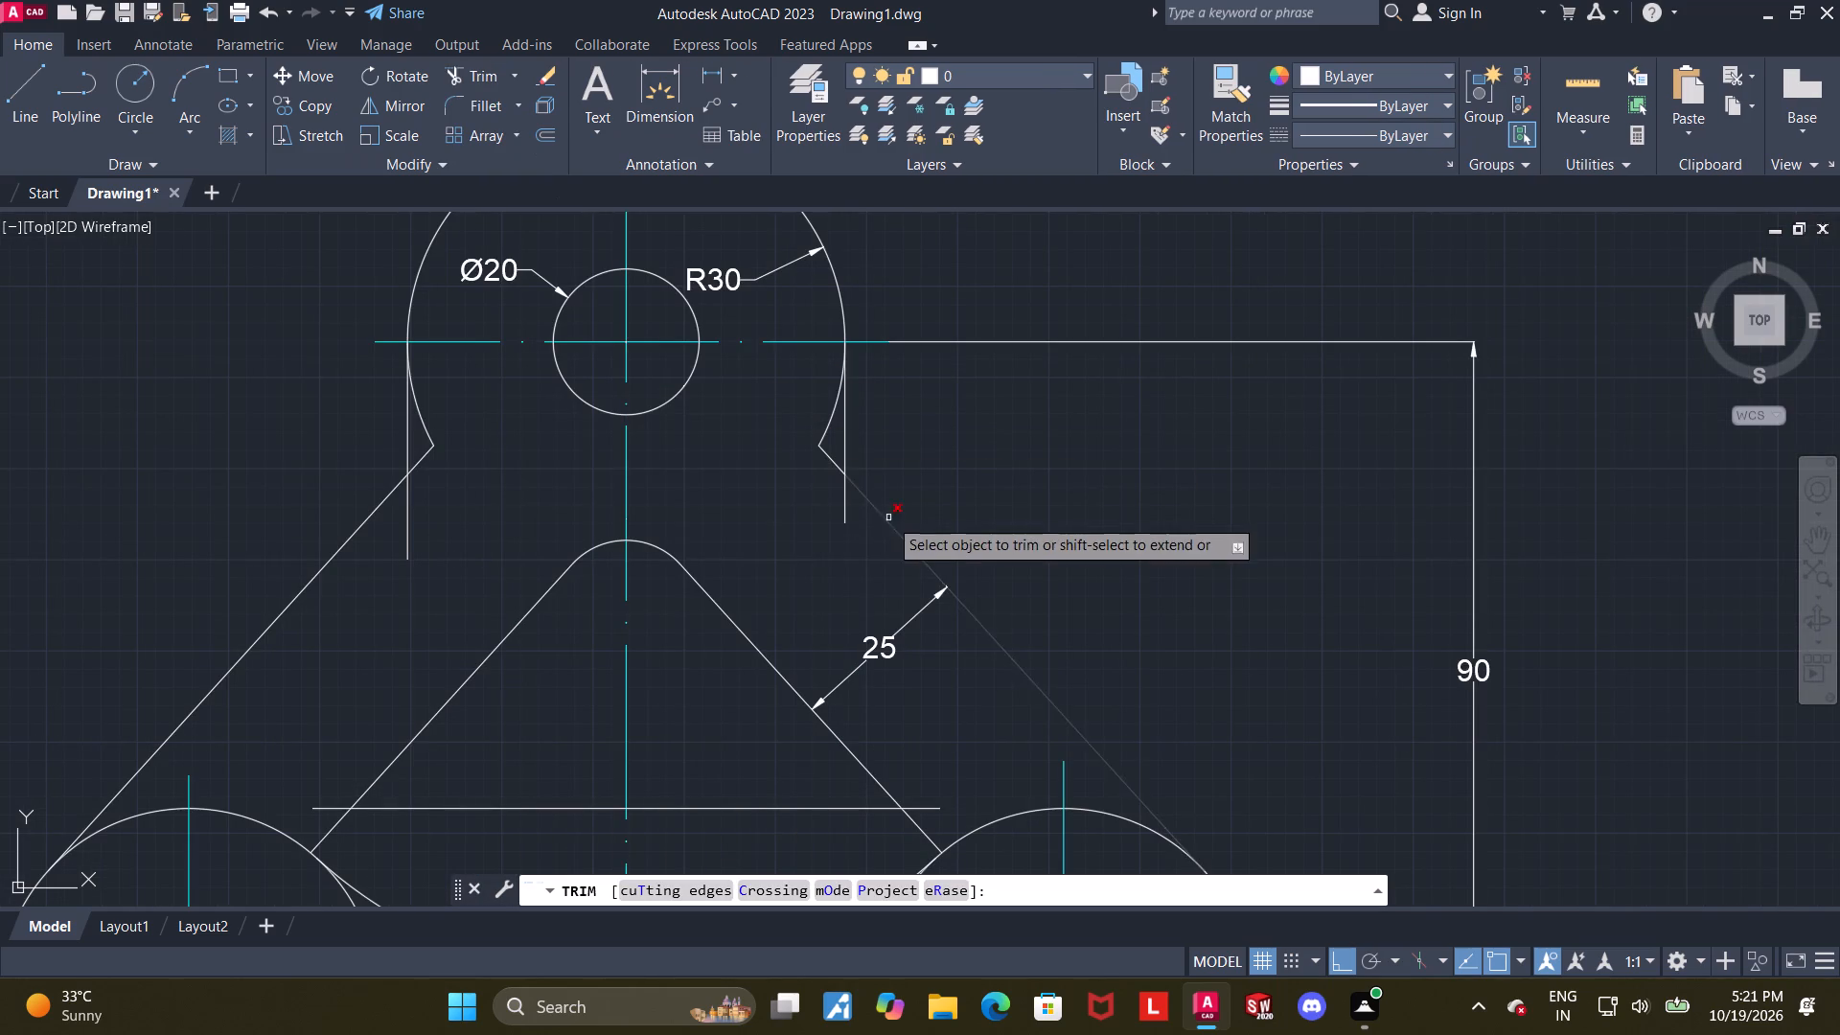
drag(813, 496, 826, 423)
click(841, 492)
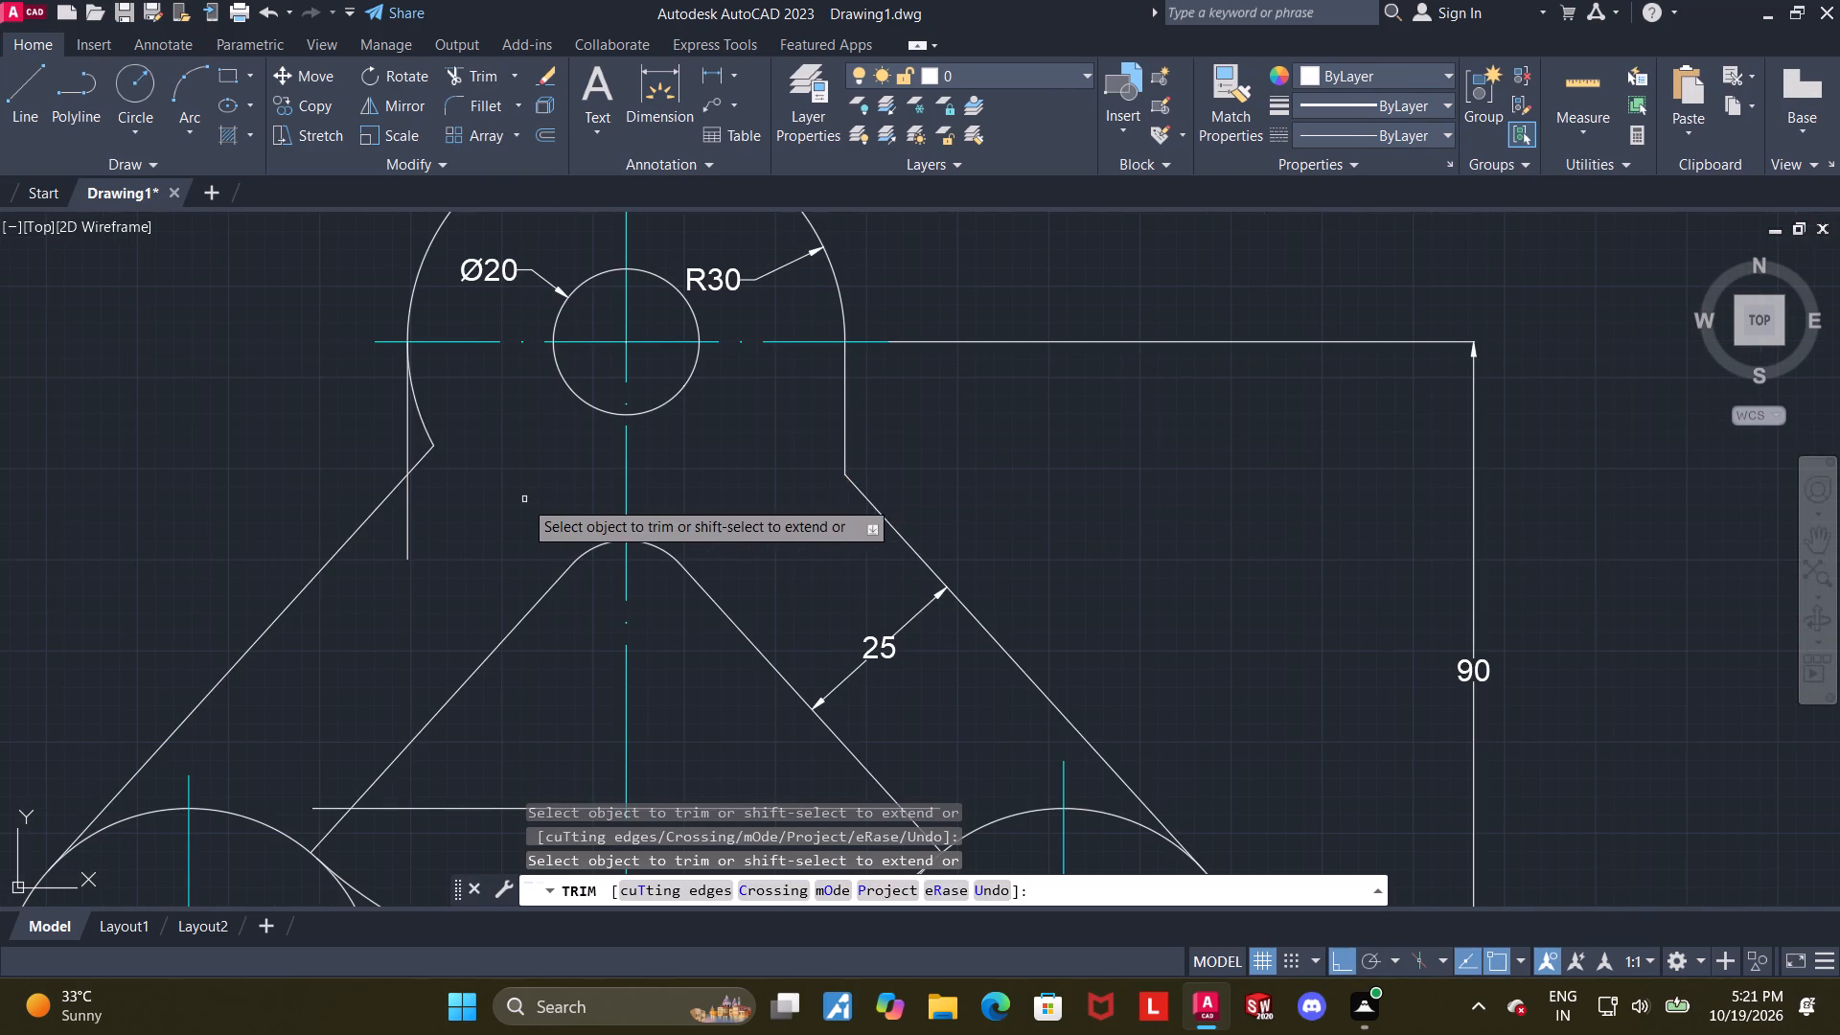
click(406, 511)
drag(428, 477, 433, 424)
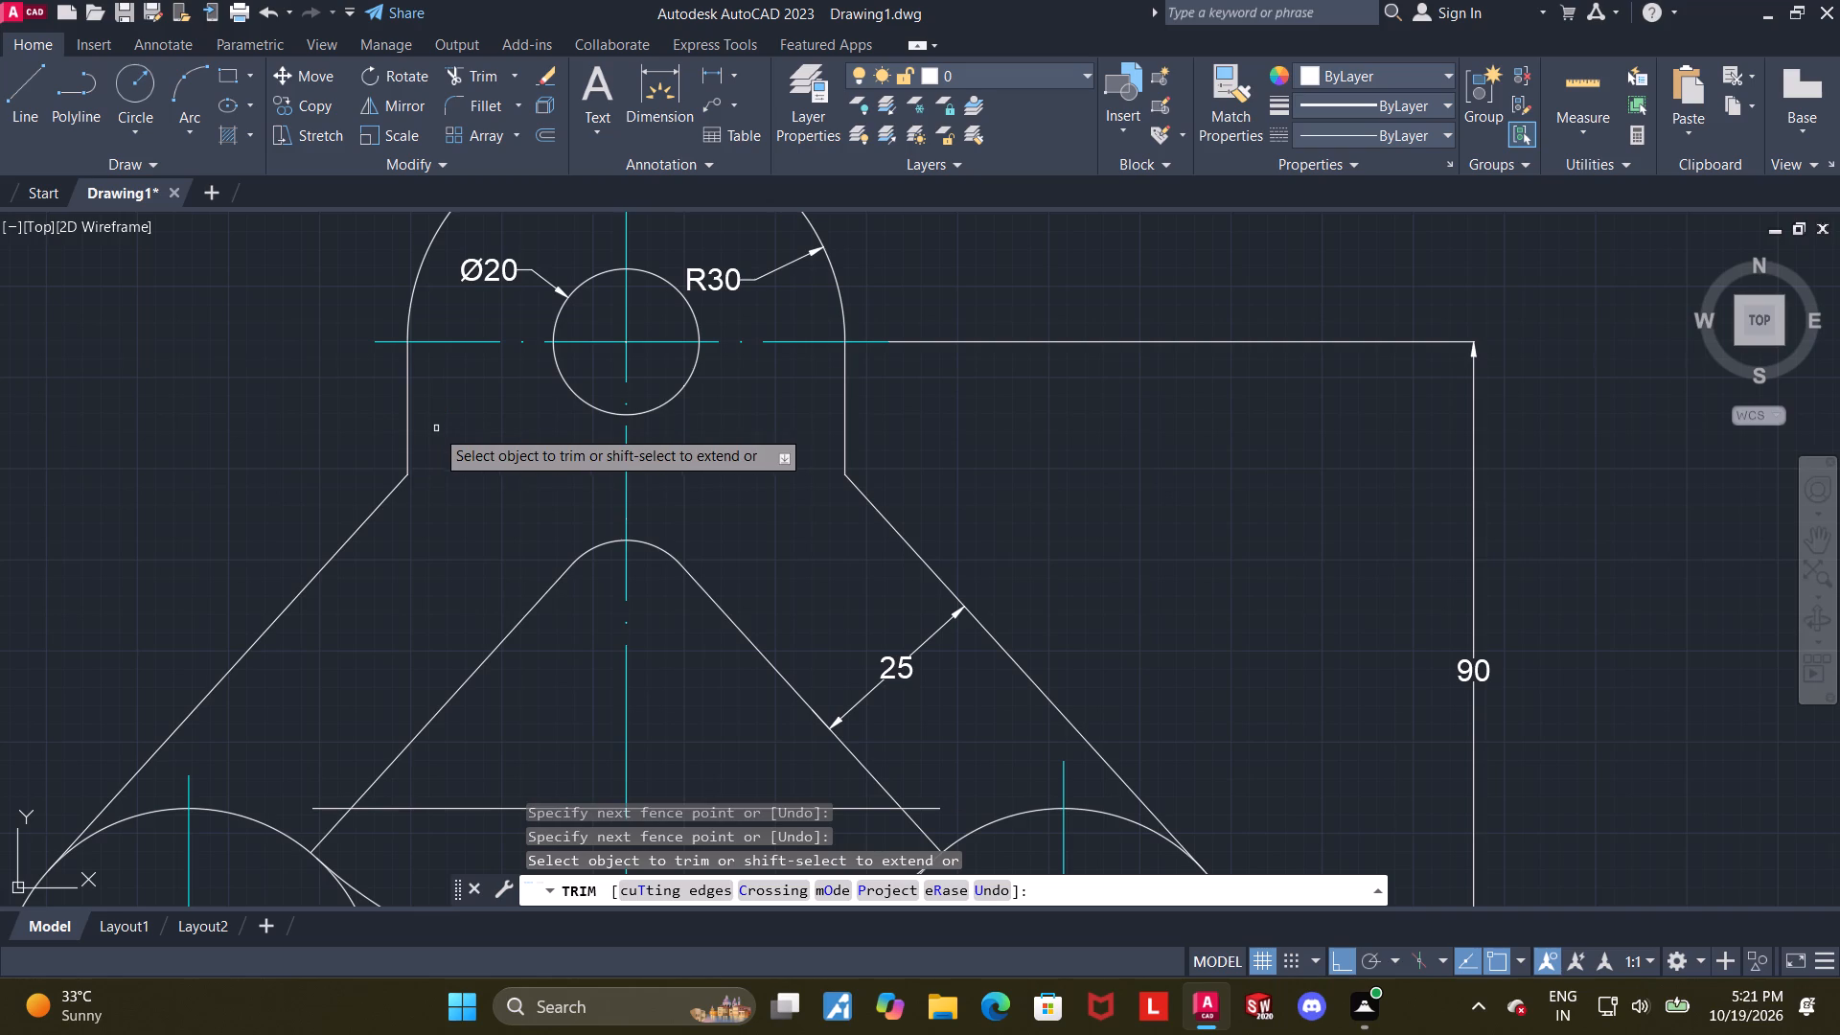
scroll(556, 450, down, 2)
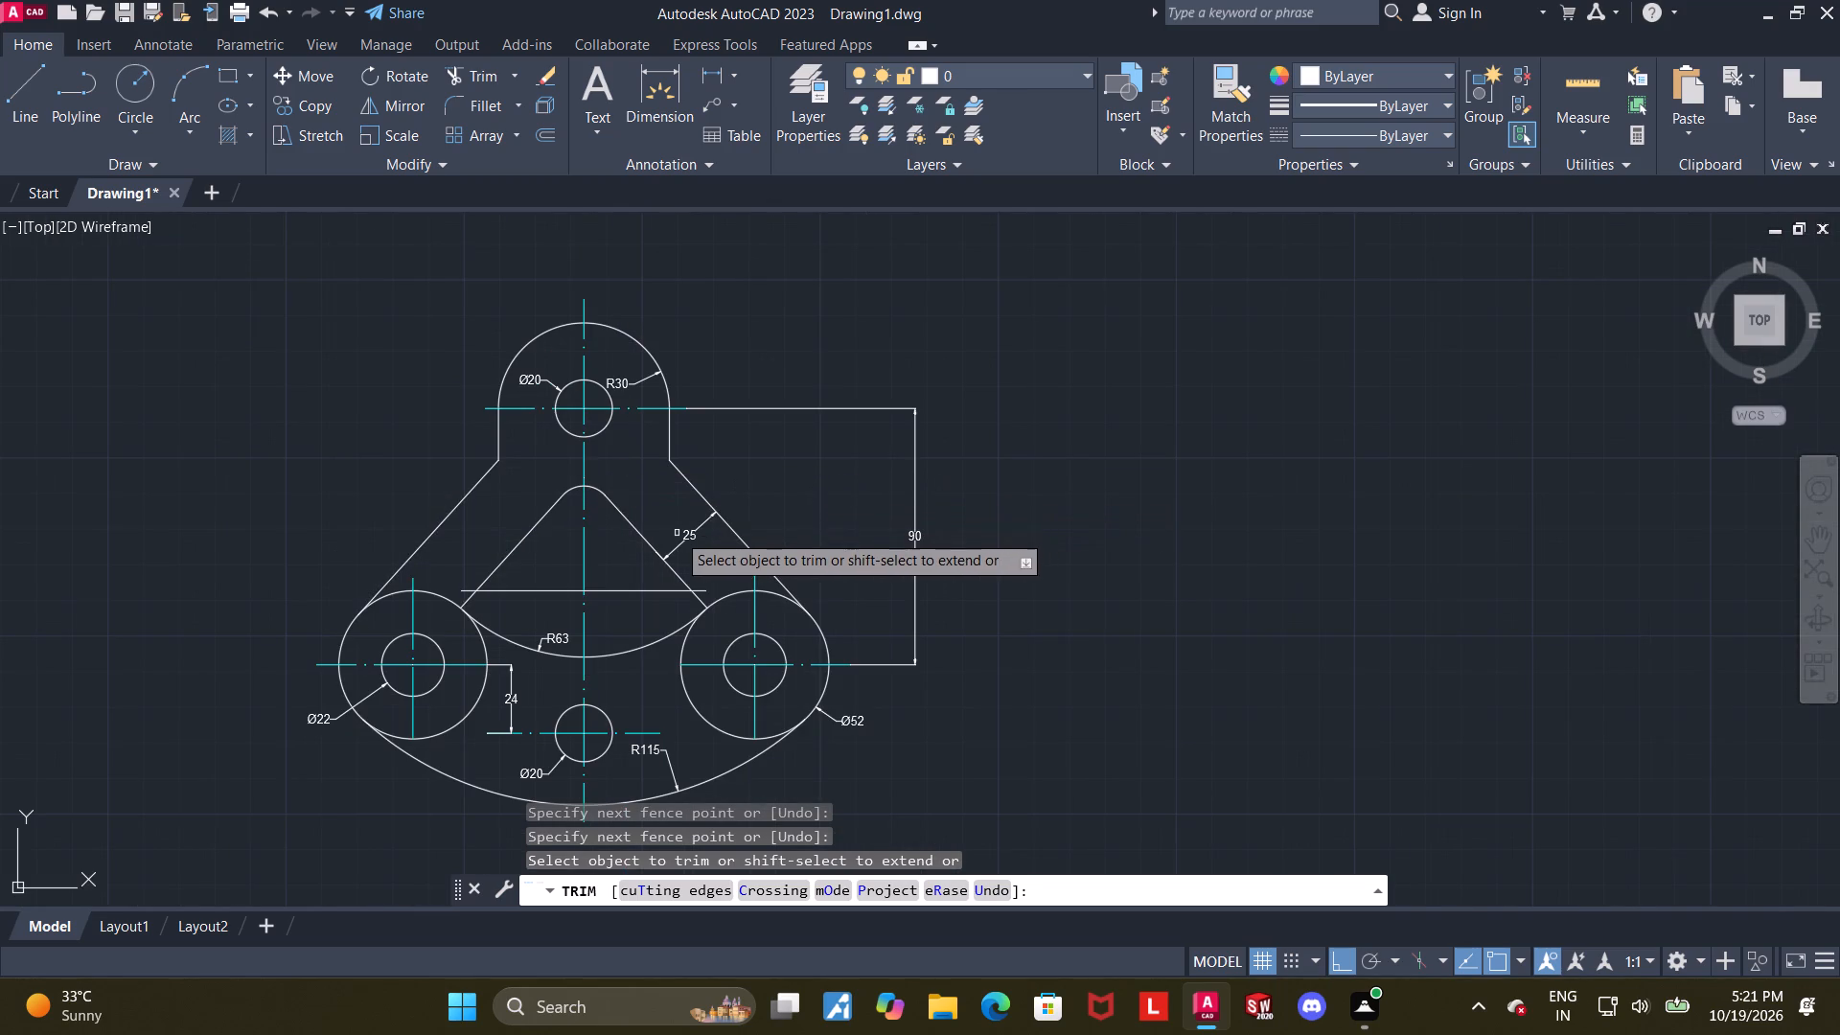
key(Escape)
key(Escape)
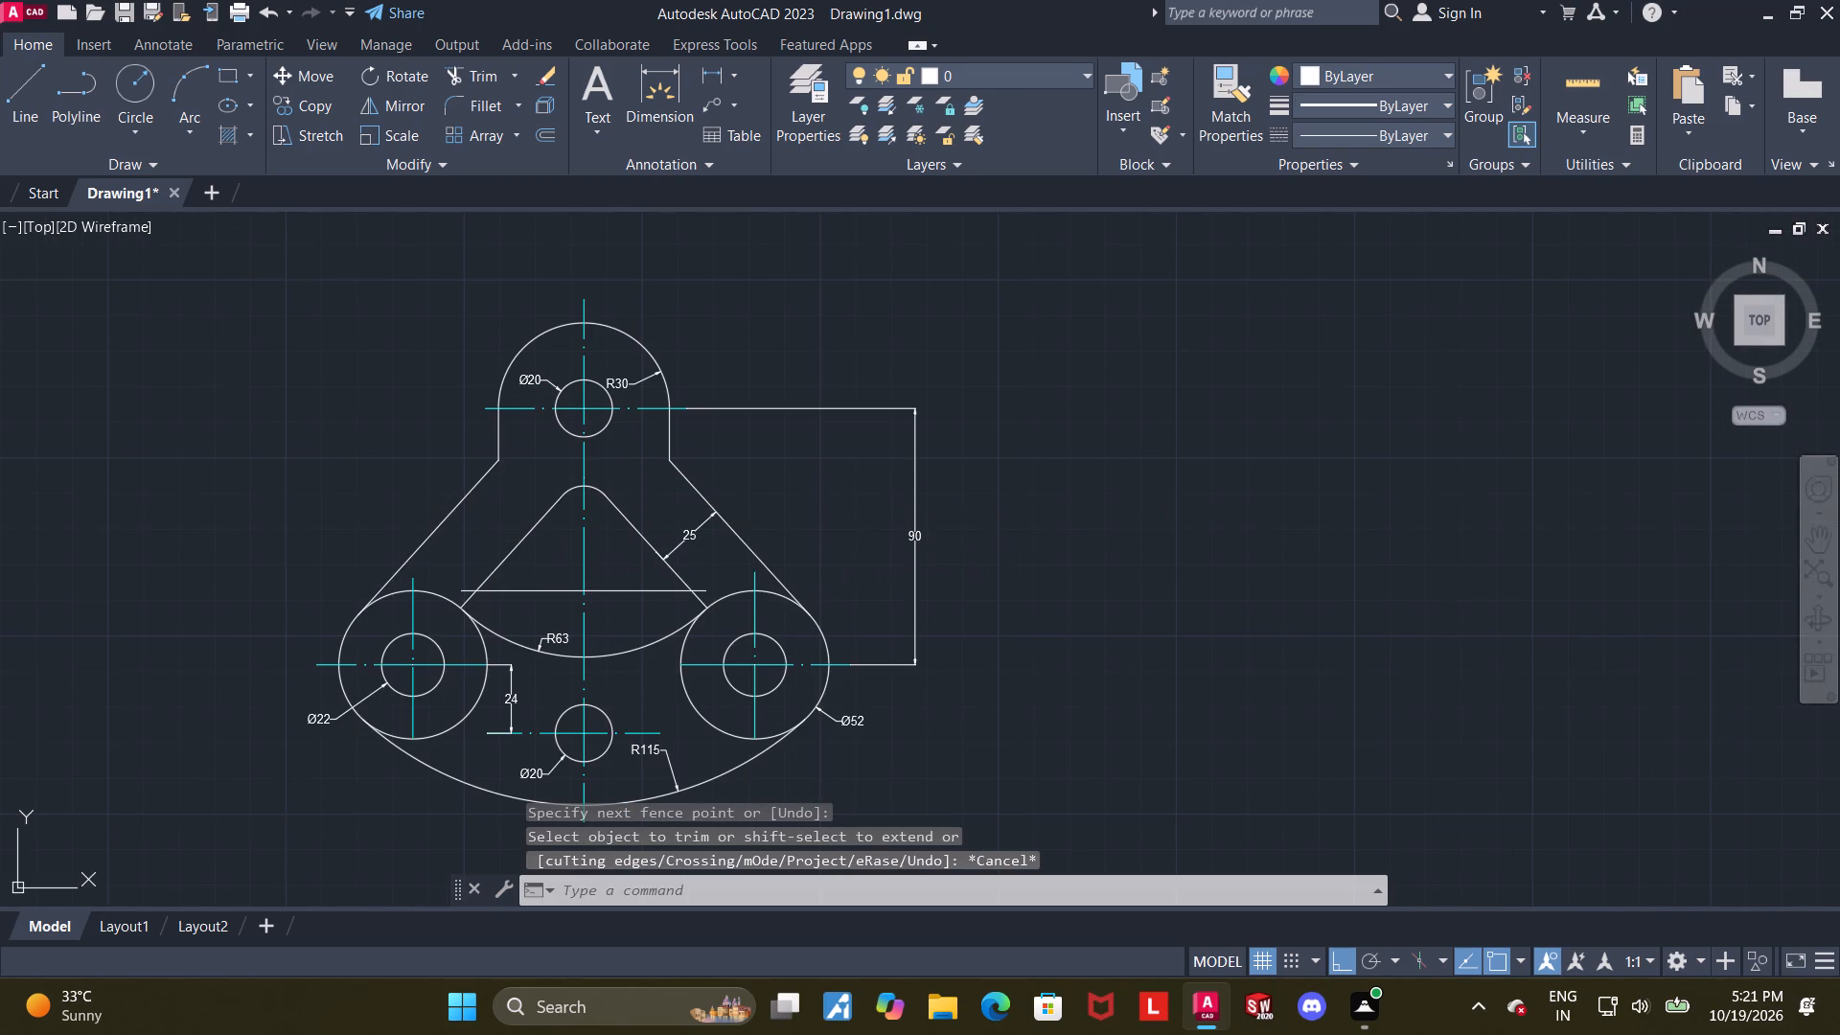
Fillet the corner between the right vertical neck line and the right outer slanted line with radius 10.
scroll(498, 454, up, 1)
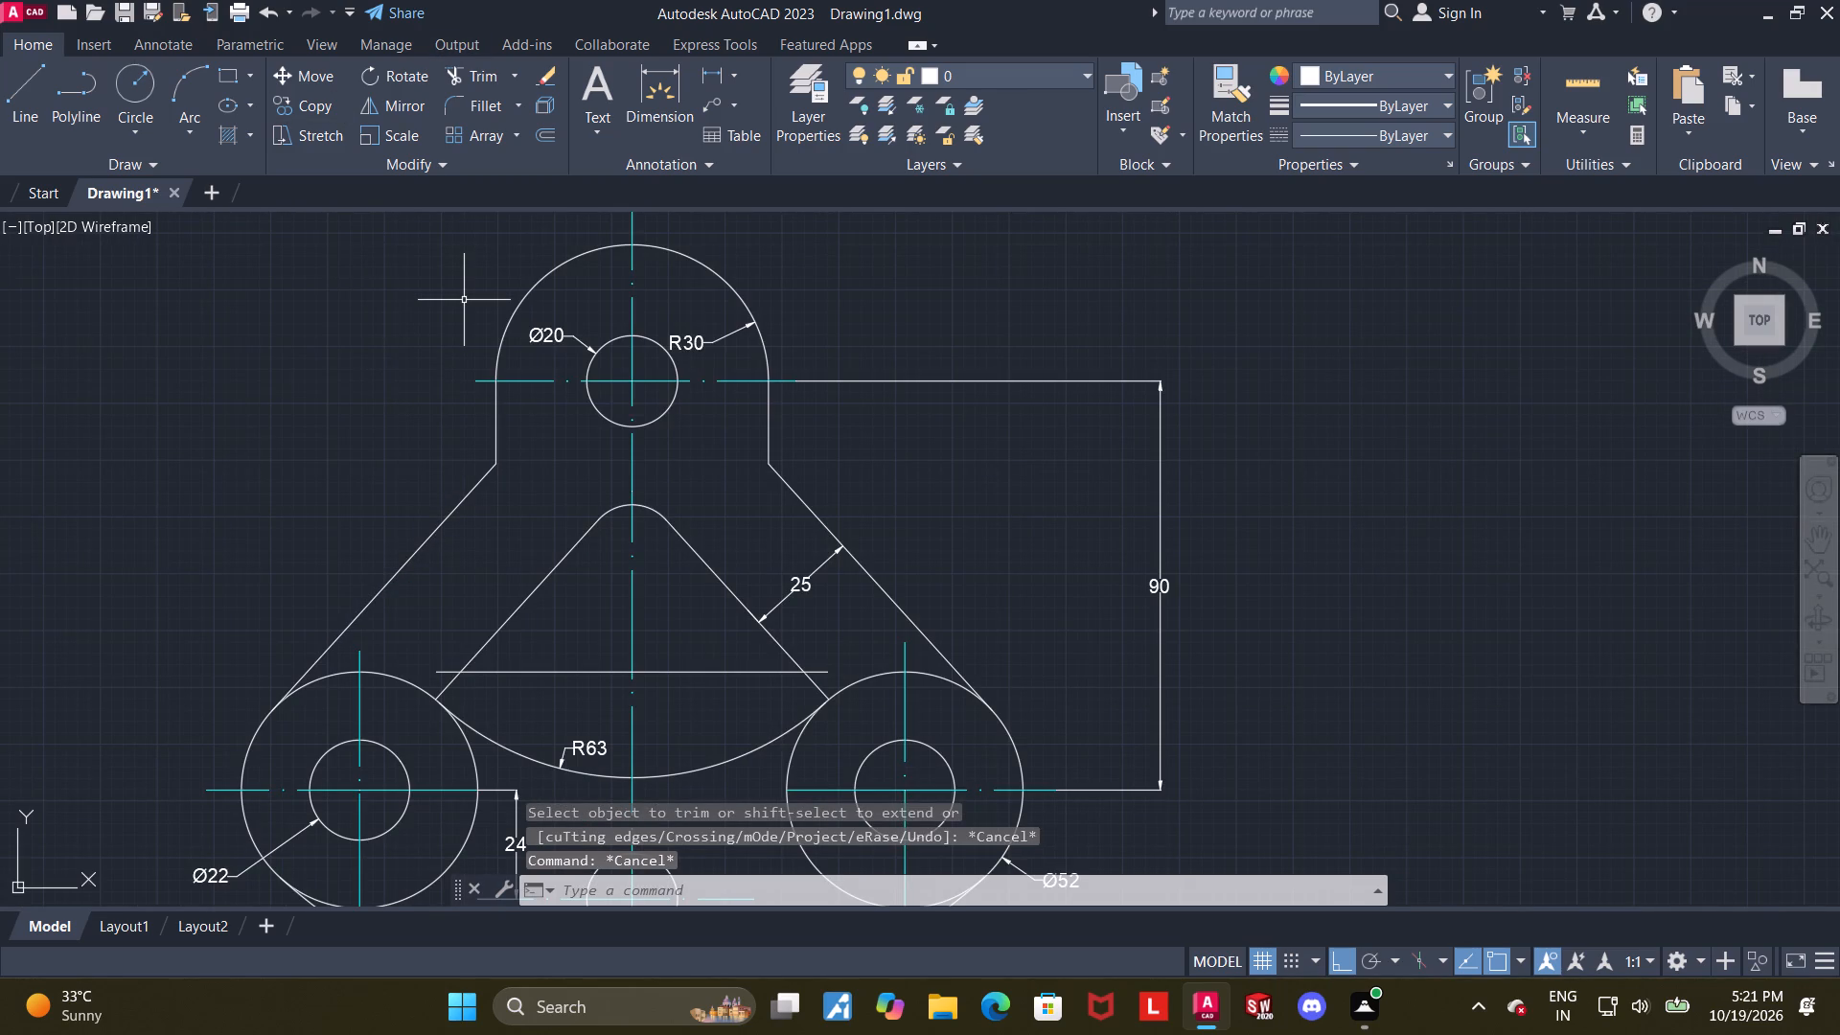
key(f)
key(Return)
key(r)
key(Return)
key(1)
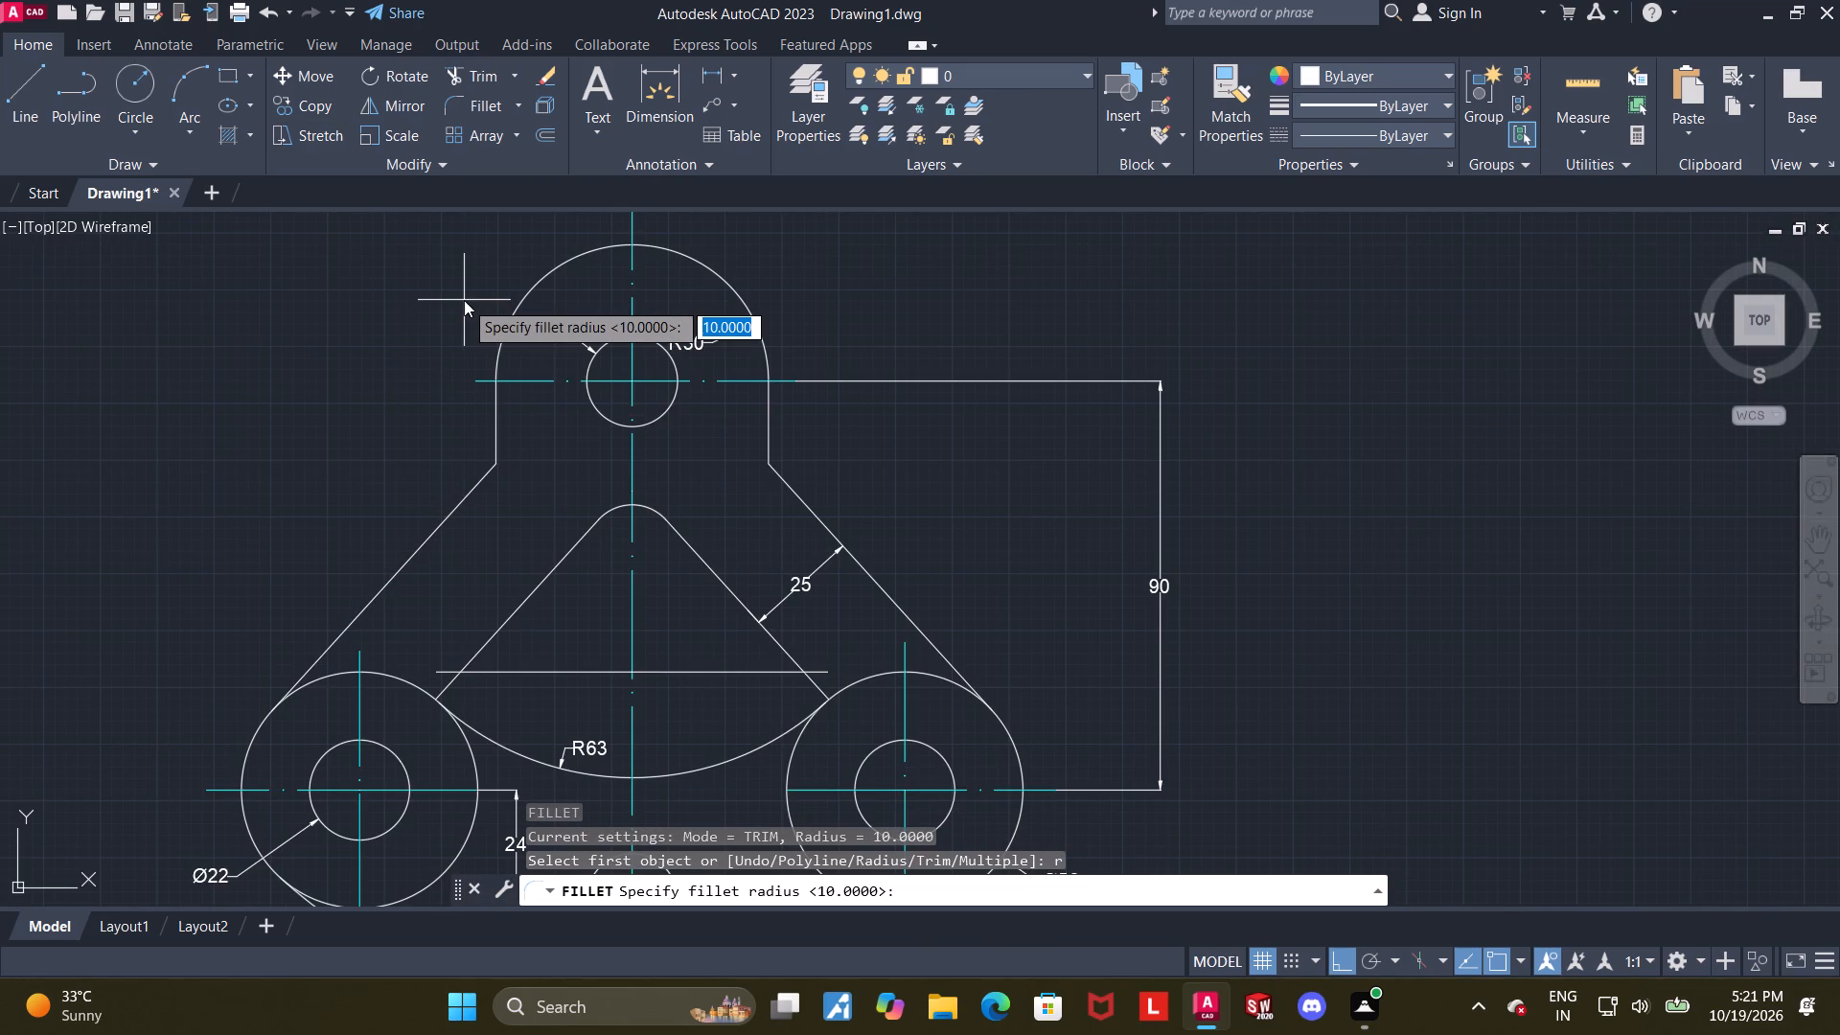
key(0)
key(Return)
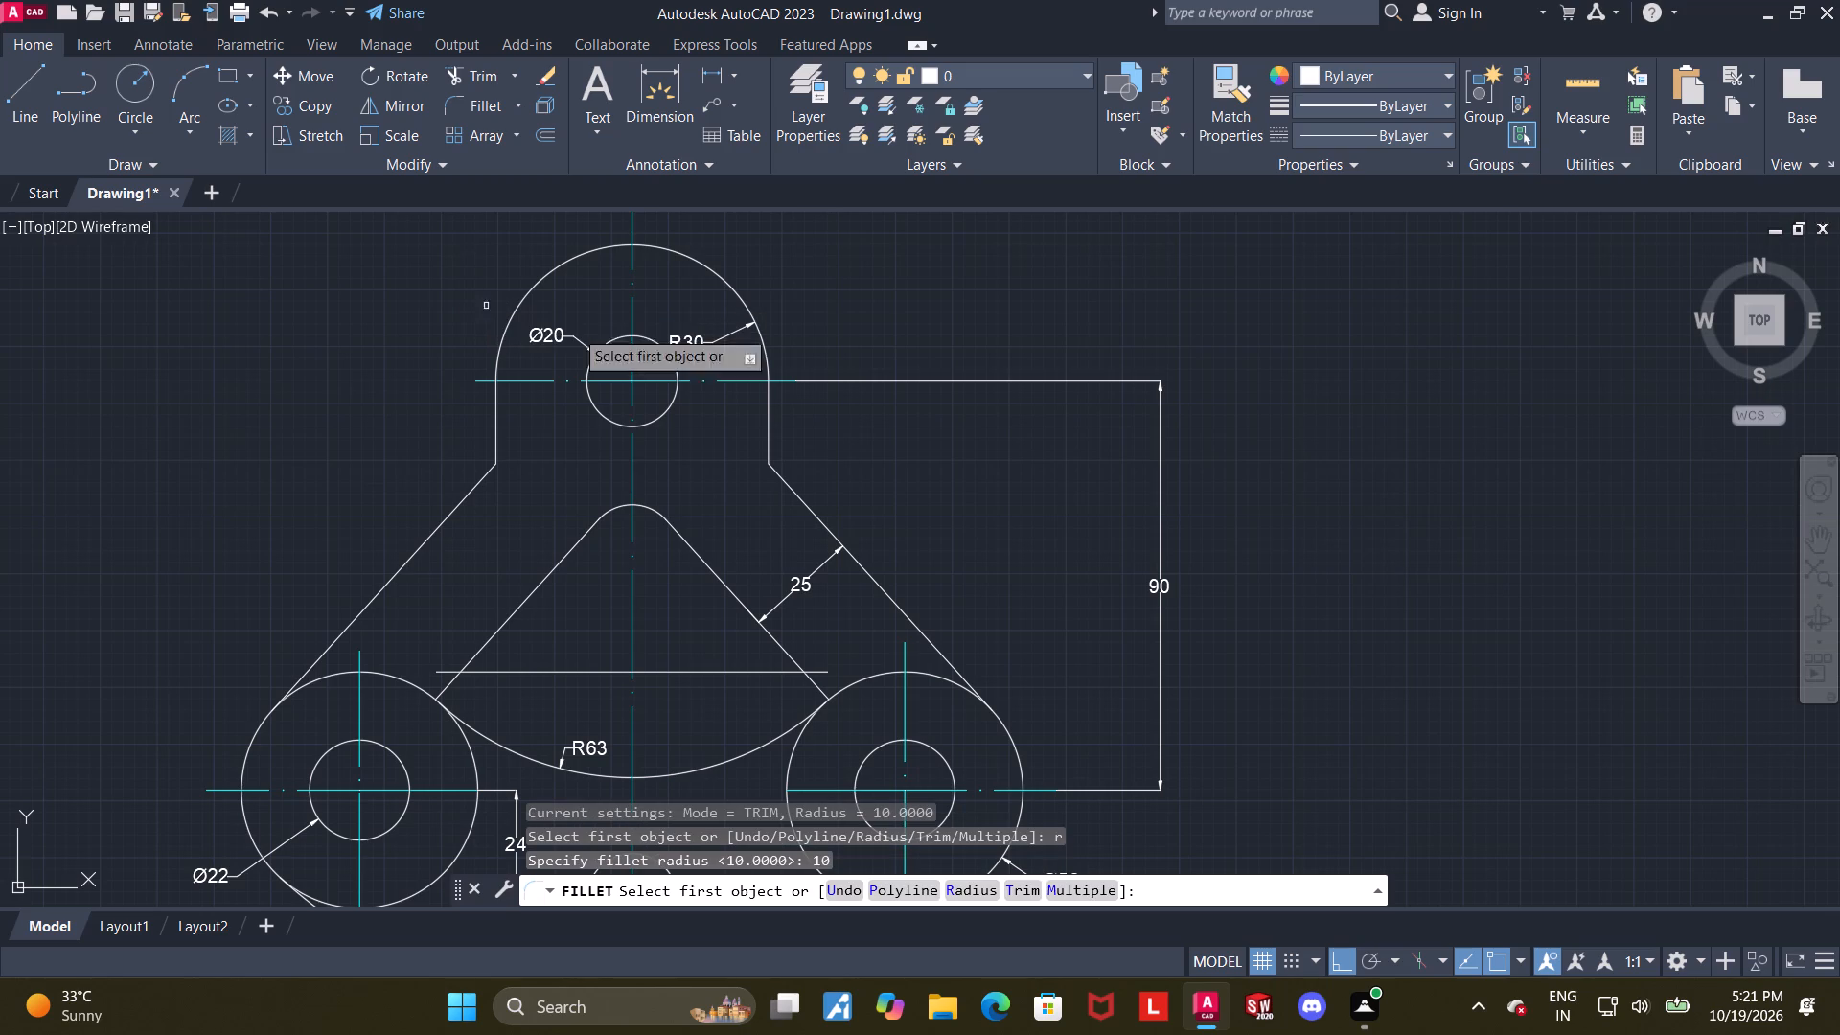
click(768, 433)
click(780, 473)
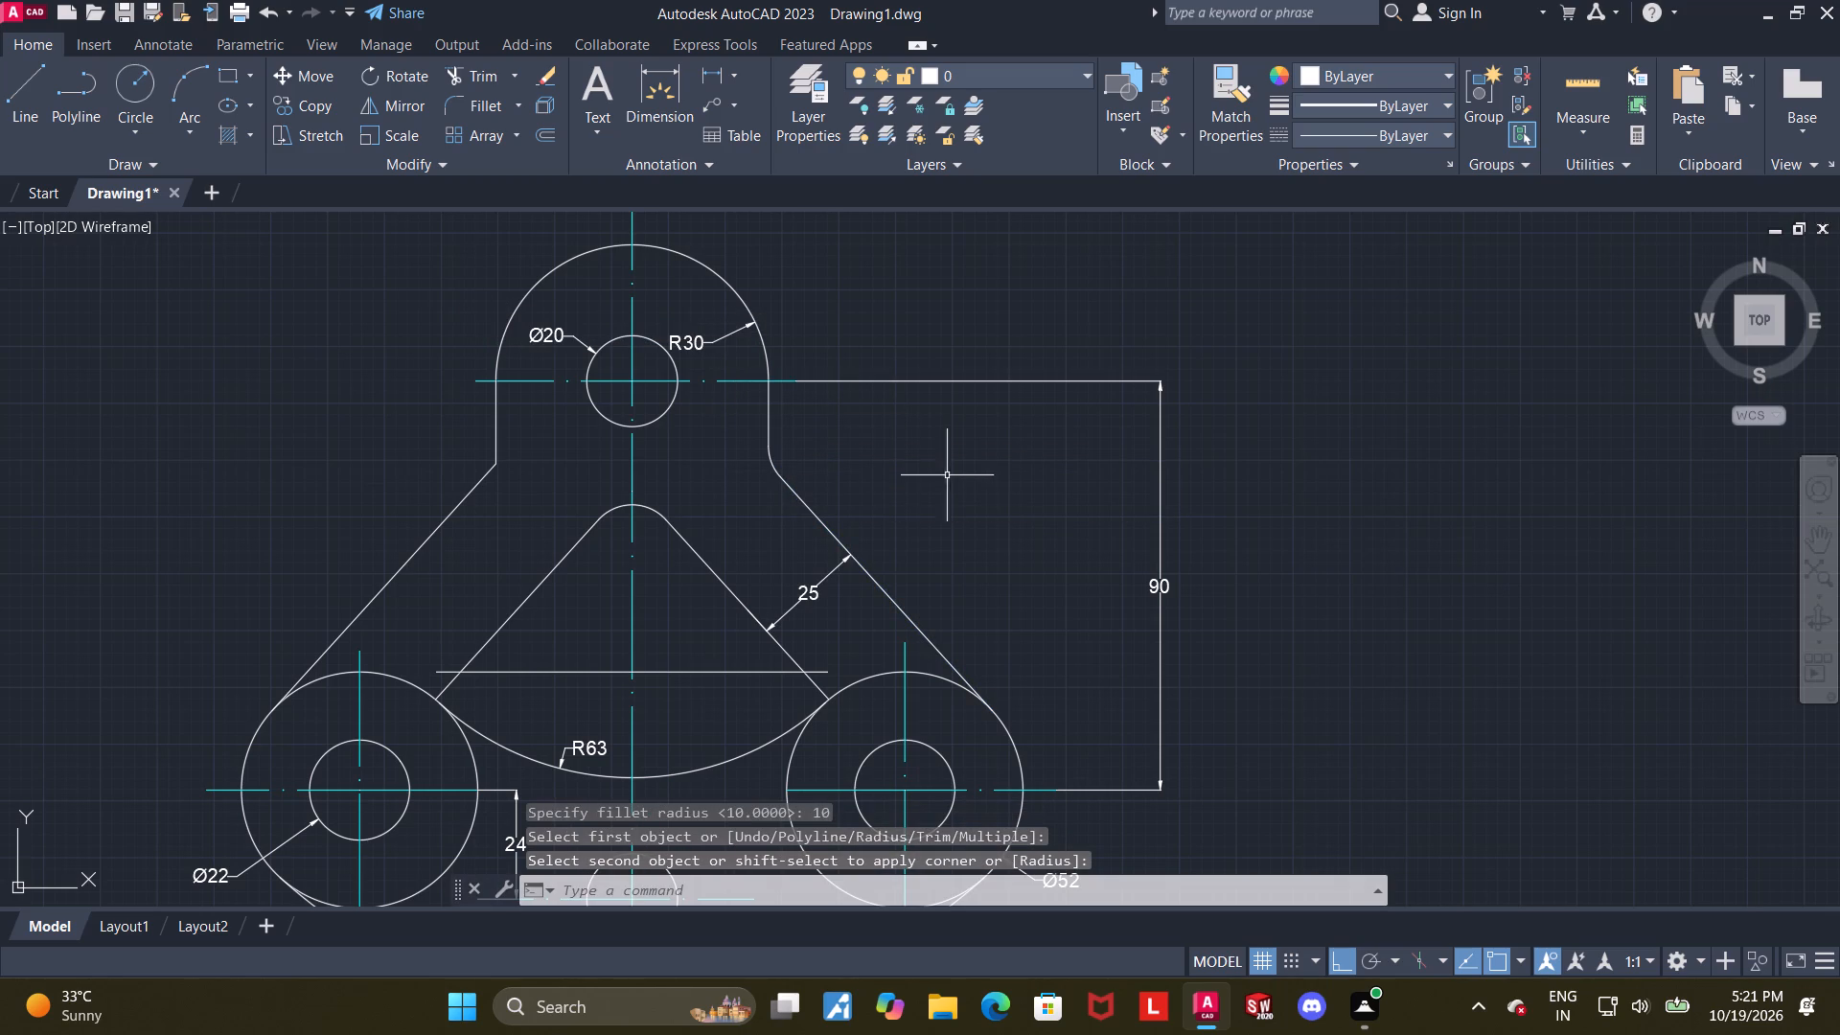
Fillet the corner between the left outer slanted line and the left vertical neck line with radius 10.
key(f)
key(Return)
key(r)
key(Return)
text(10)
key(Return)
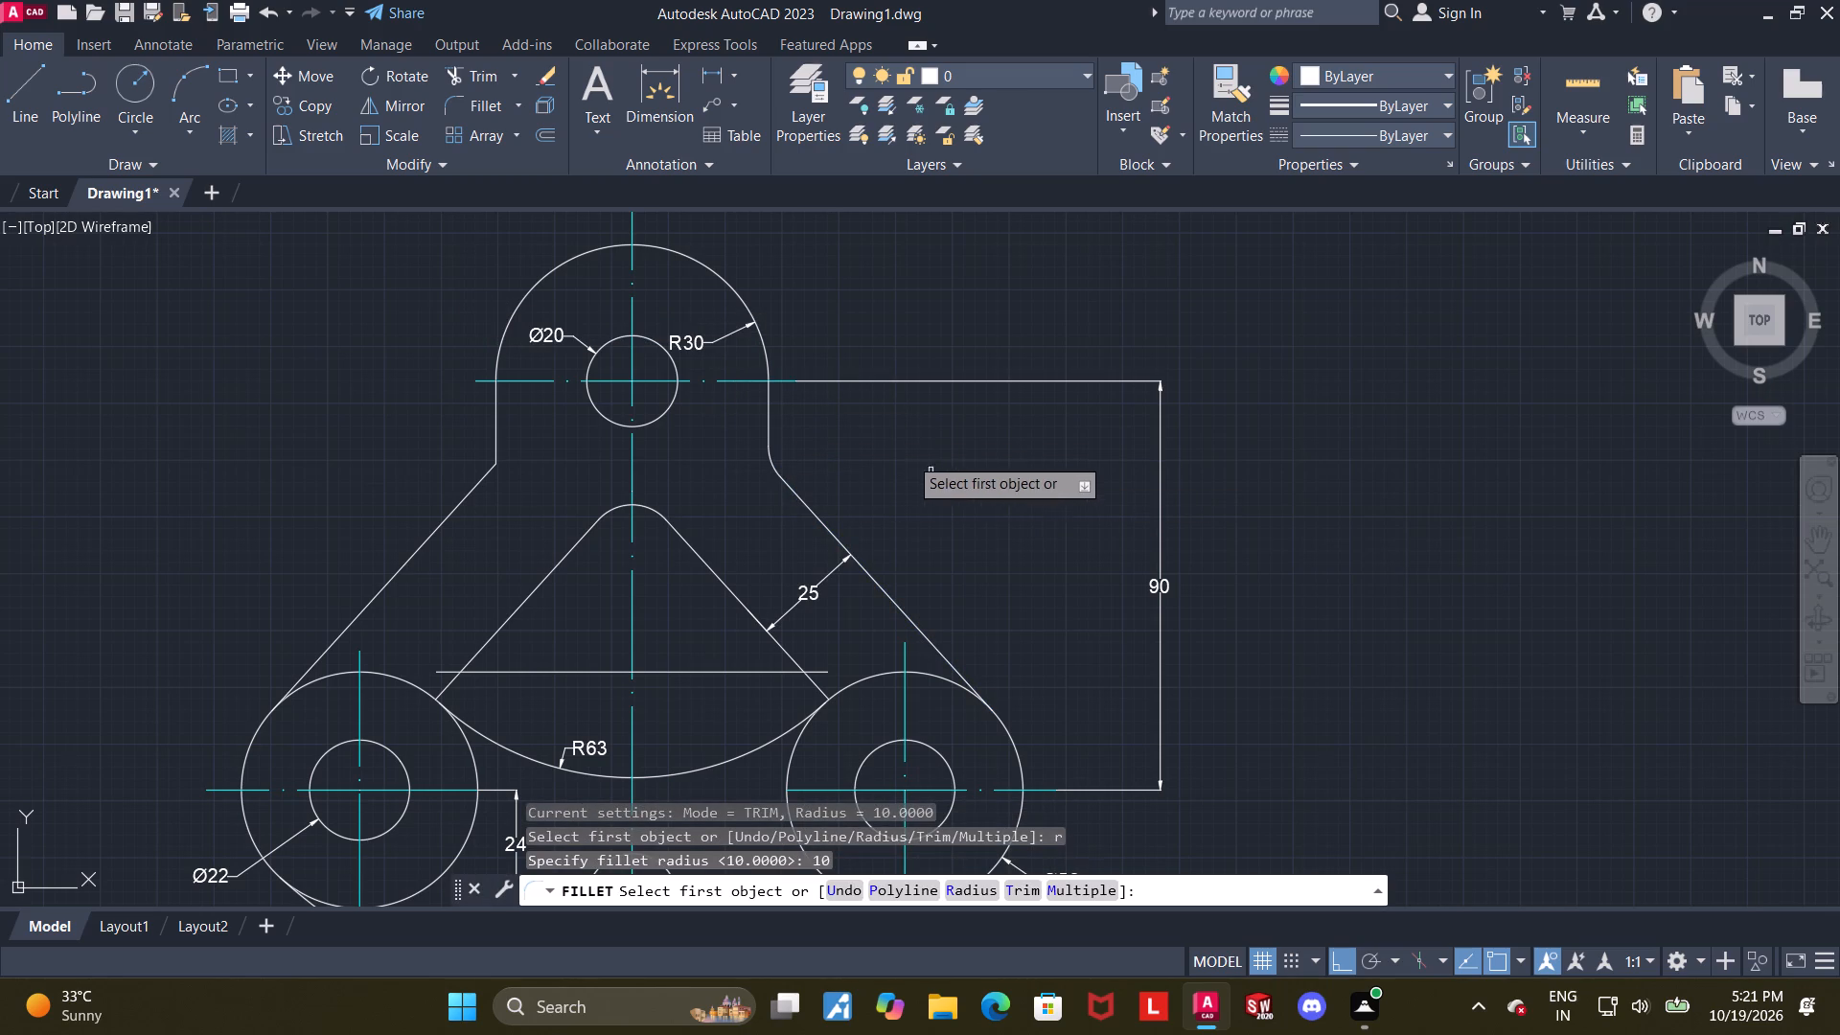
click(482, 475)
click(496, 436)
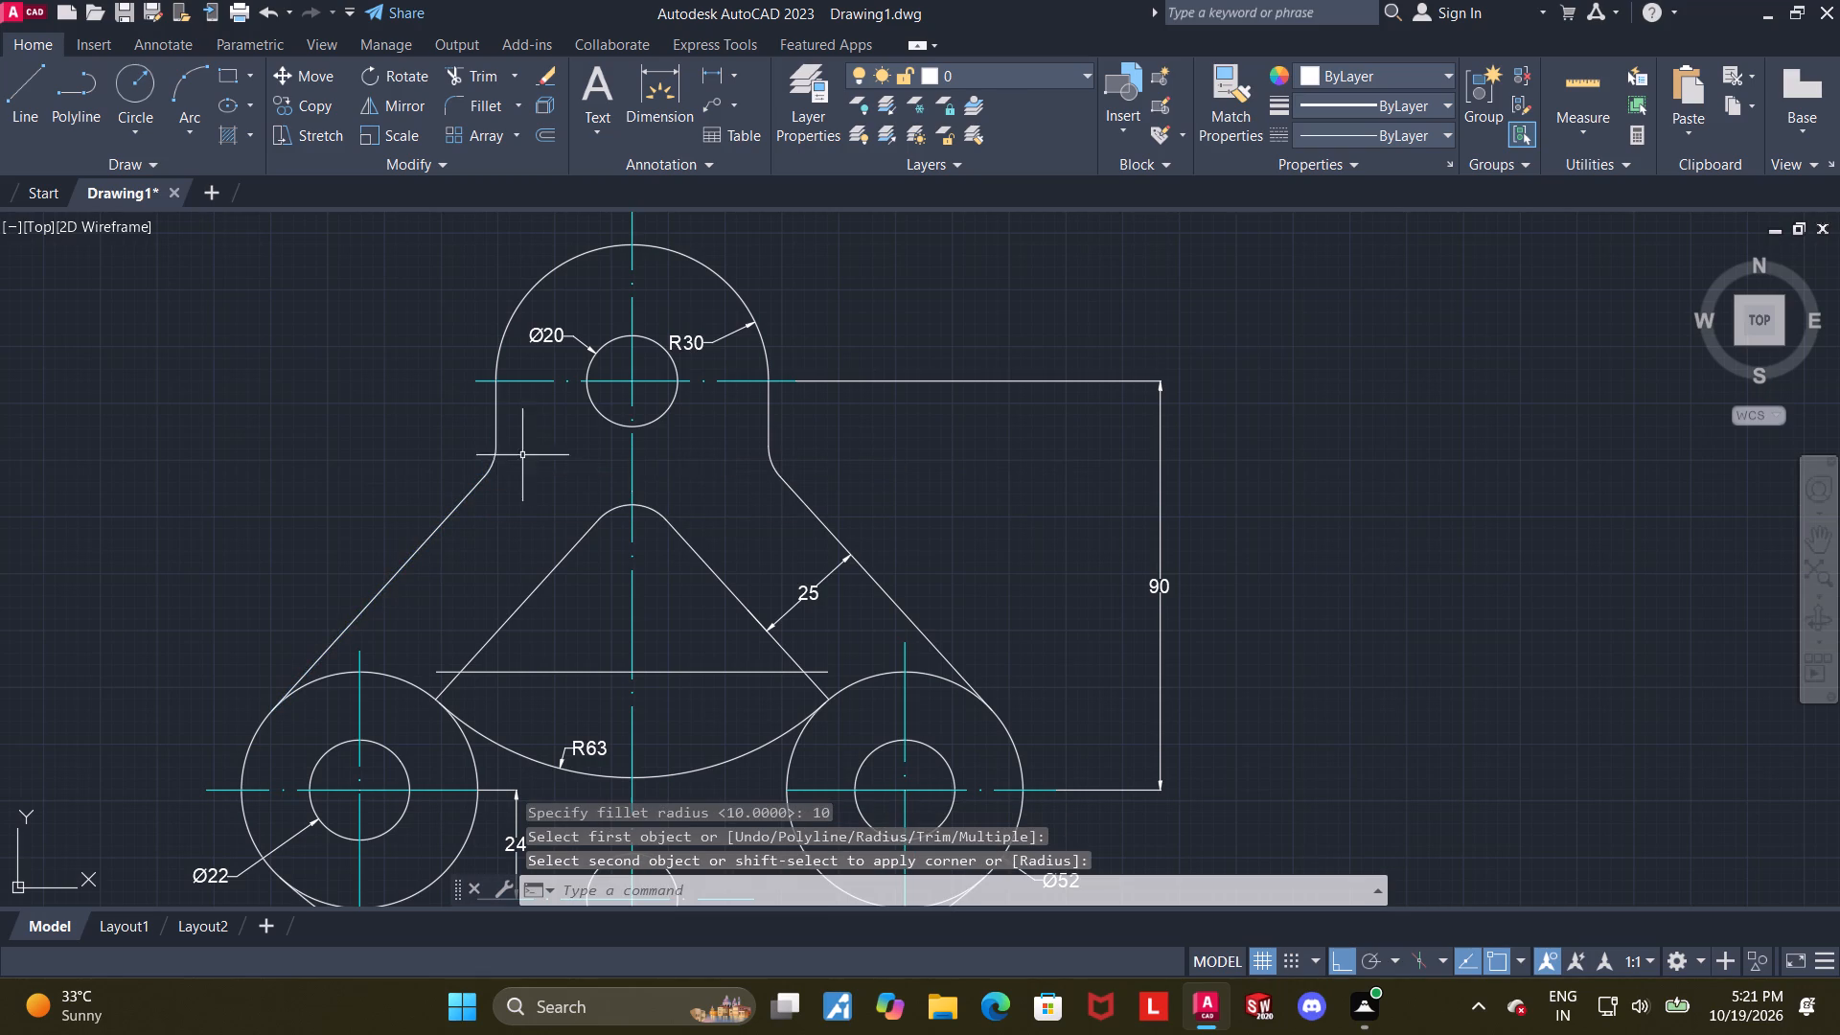
Trim the lower ends of both inner slanted lines below the inner opening's horizontal line.
scroll(655, 516, down, 1)
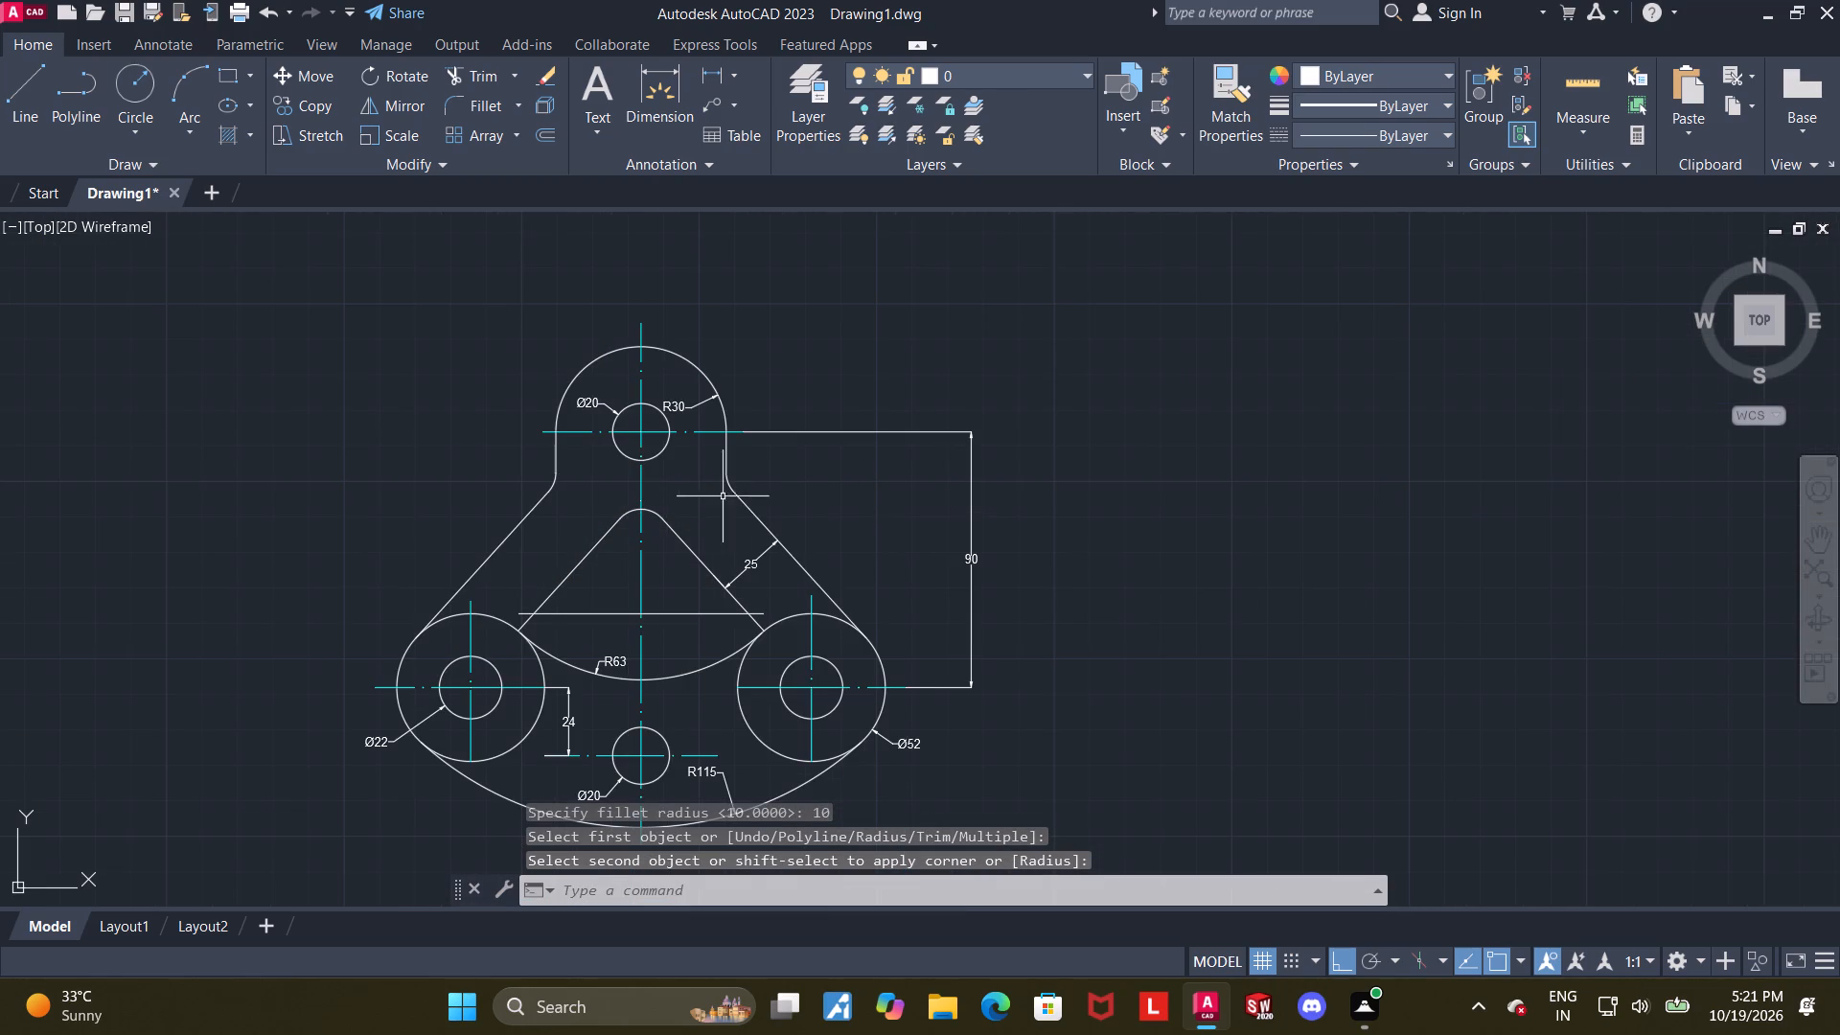
middle_drag(643, 512, 704, 457)
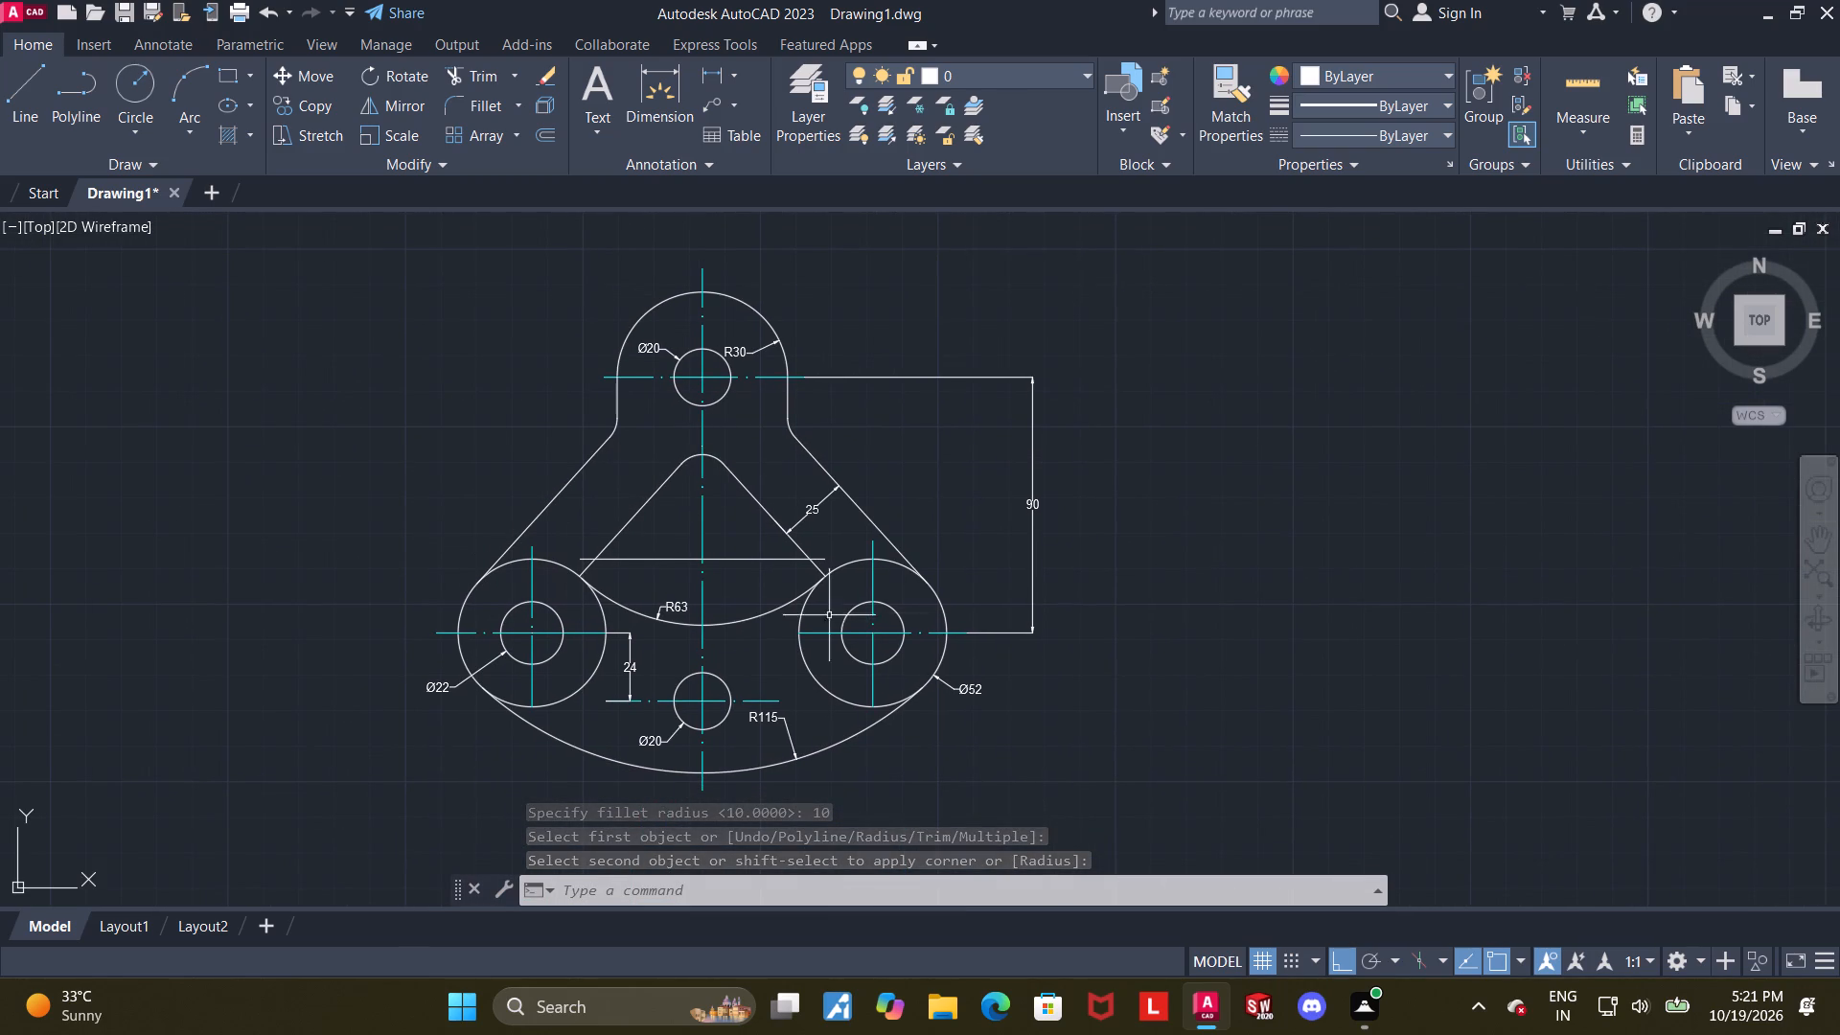
middle_drag(1069, 667, 1102, 626)
scroll(645, 518, up, 1)
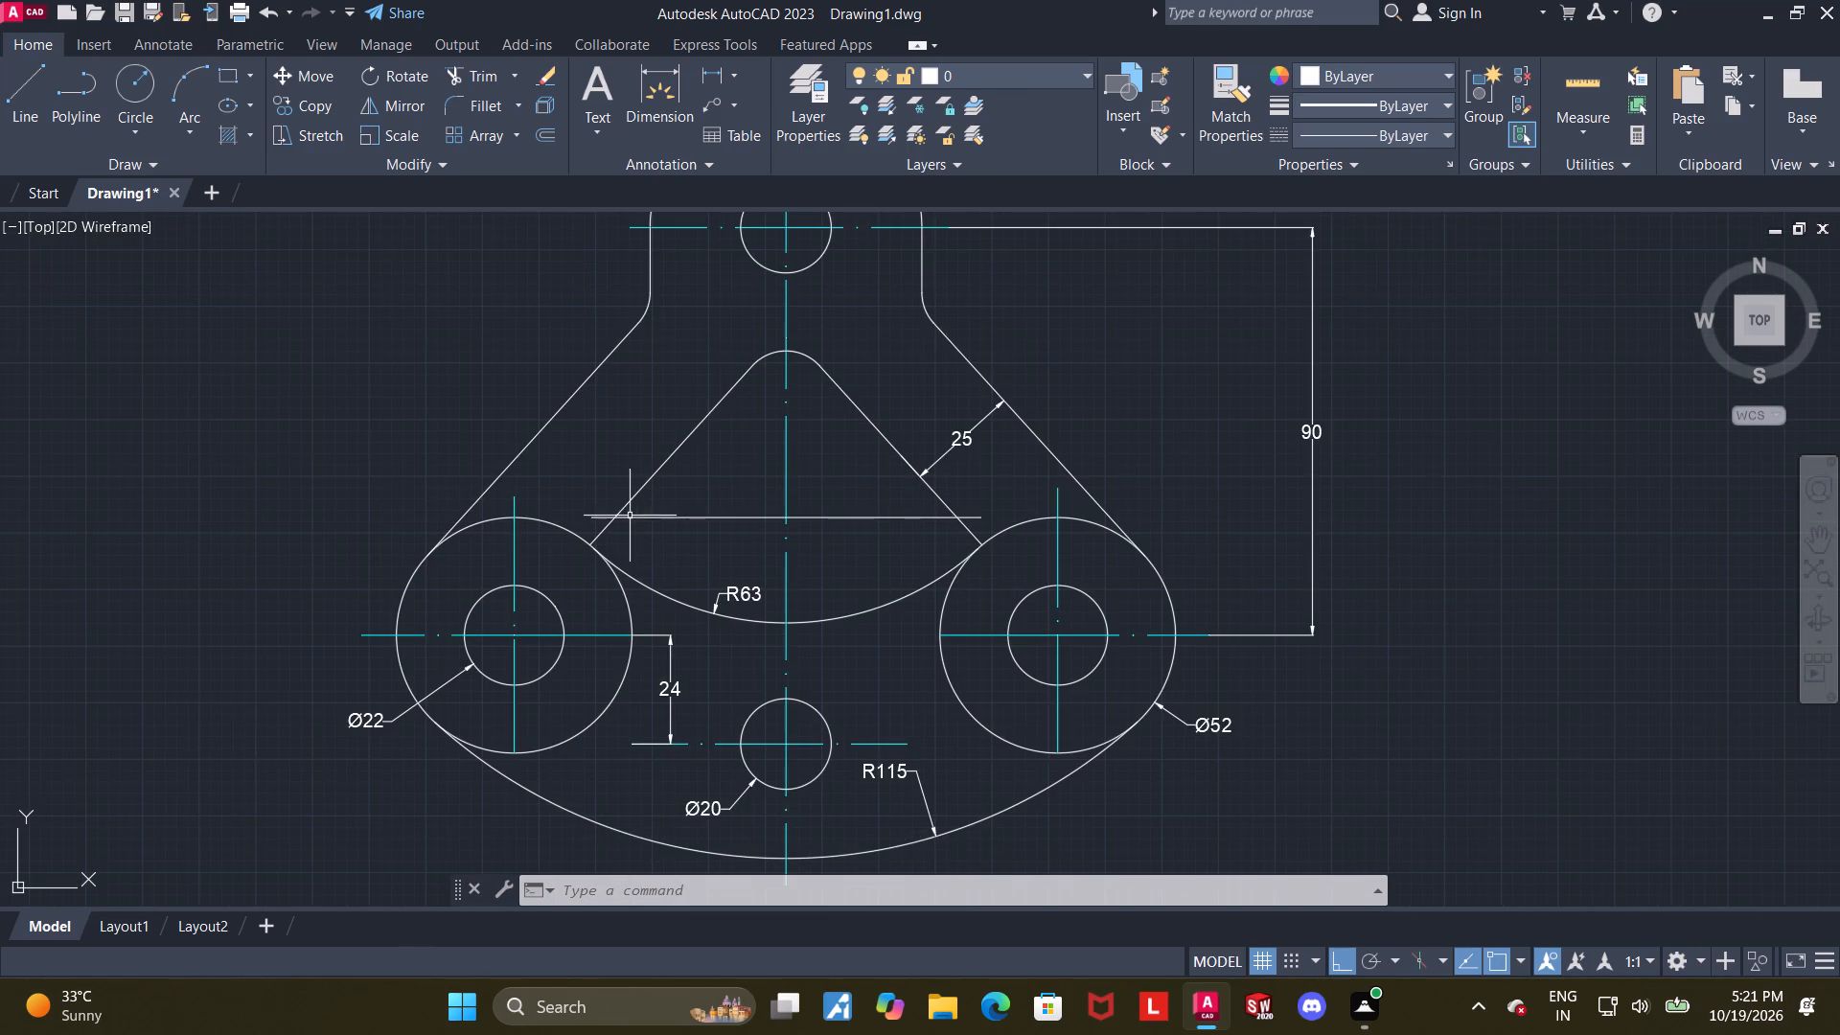
scroll(665, 512, up, 1)
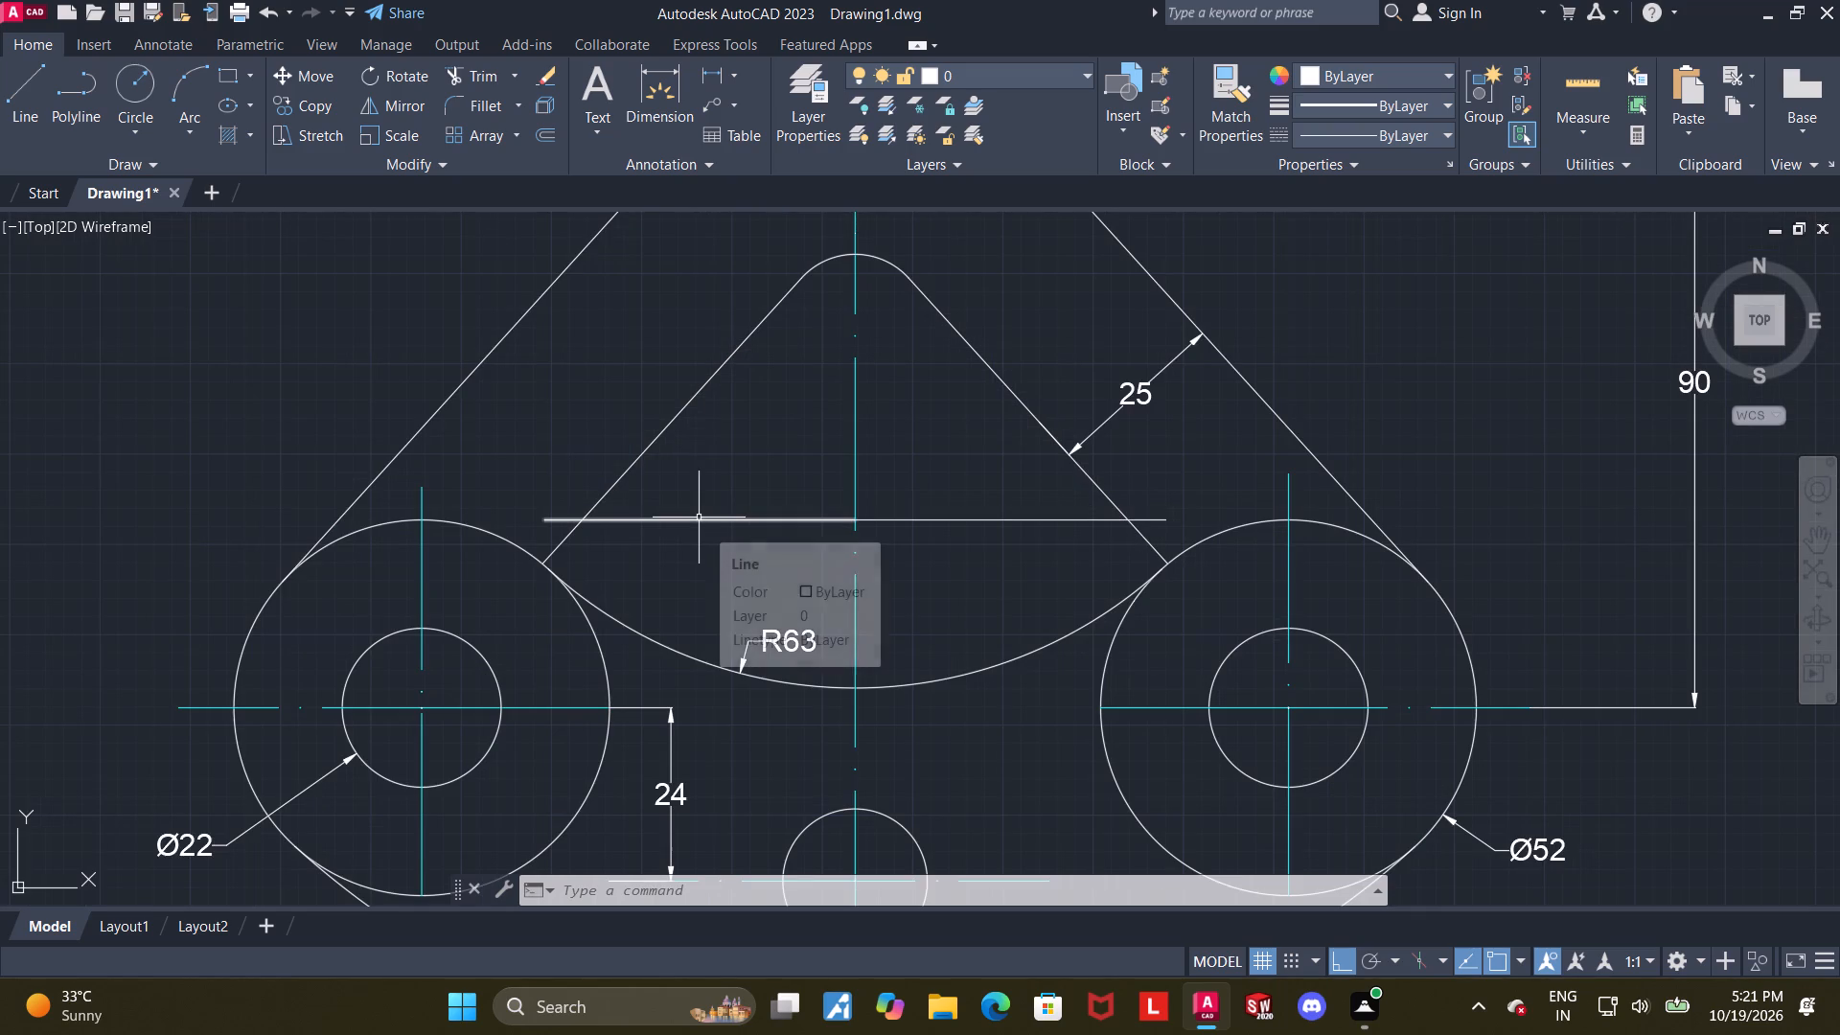
scroll(699, 517, up, 1)
scroll(699, 517, down, 2)
middle_drag(697, 532, 688, 563)
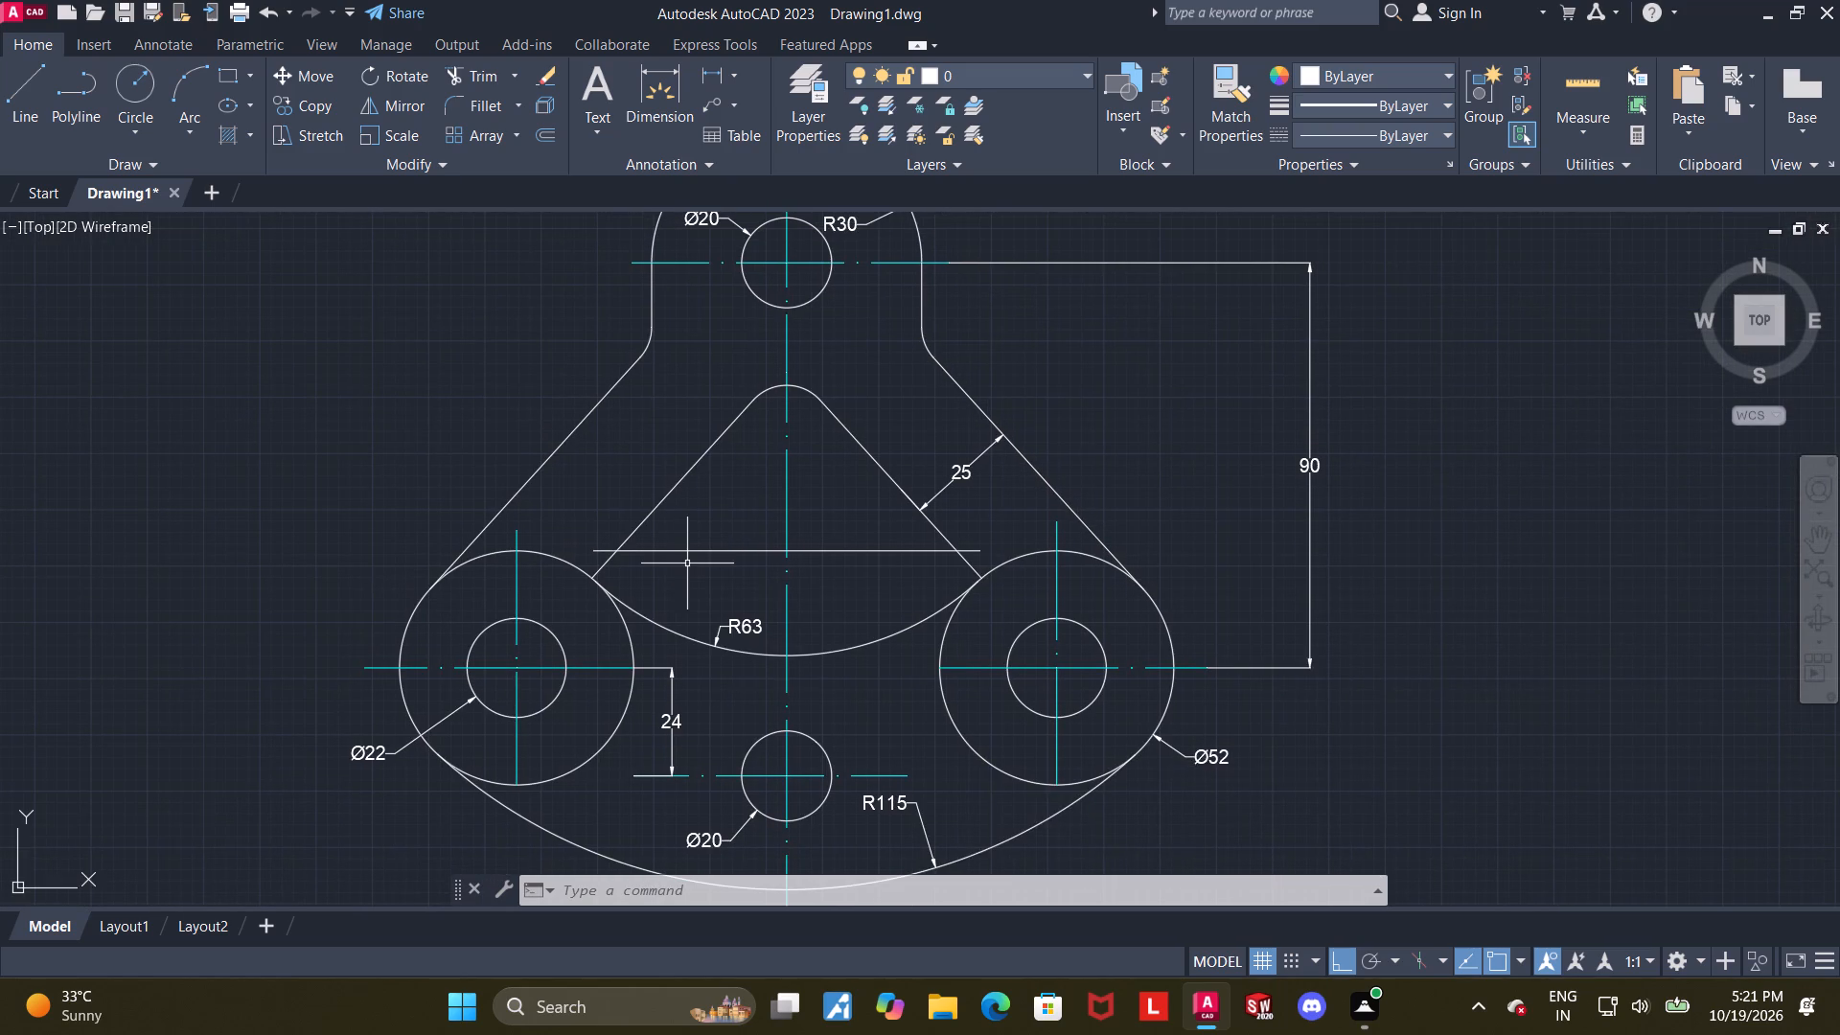
scroll(688, 563, up, 1)
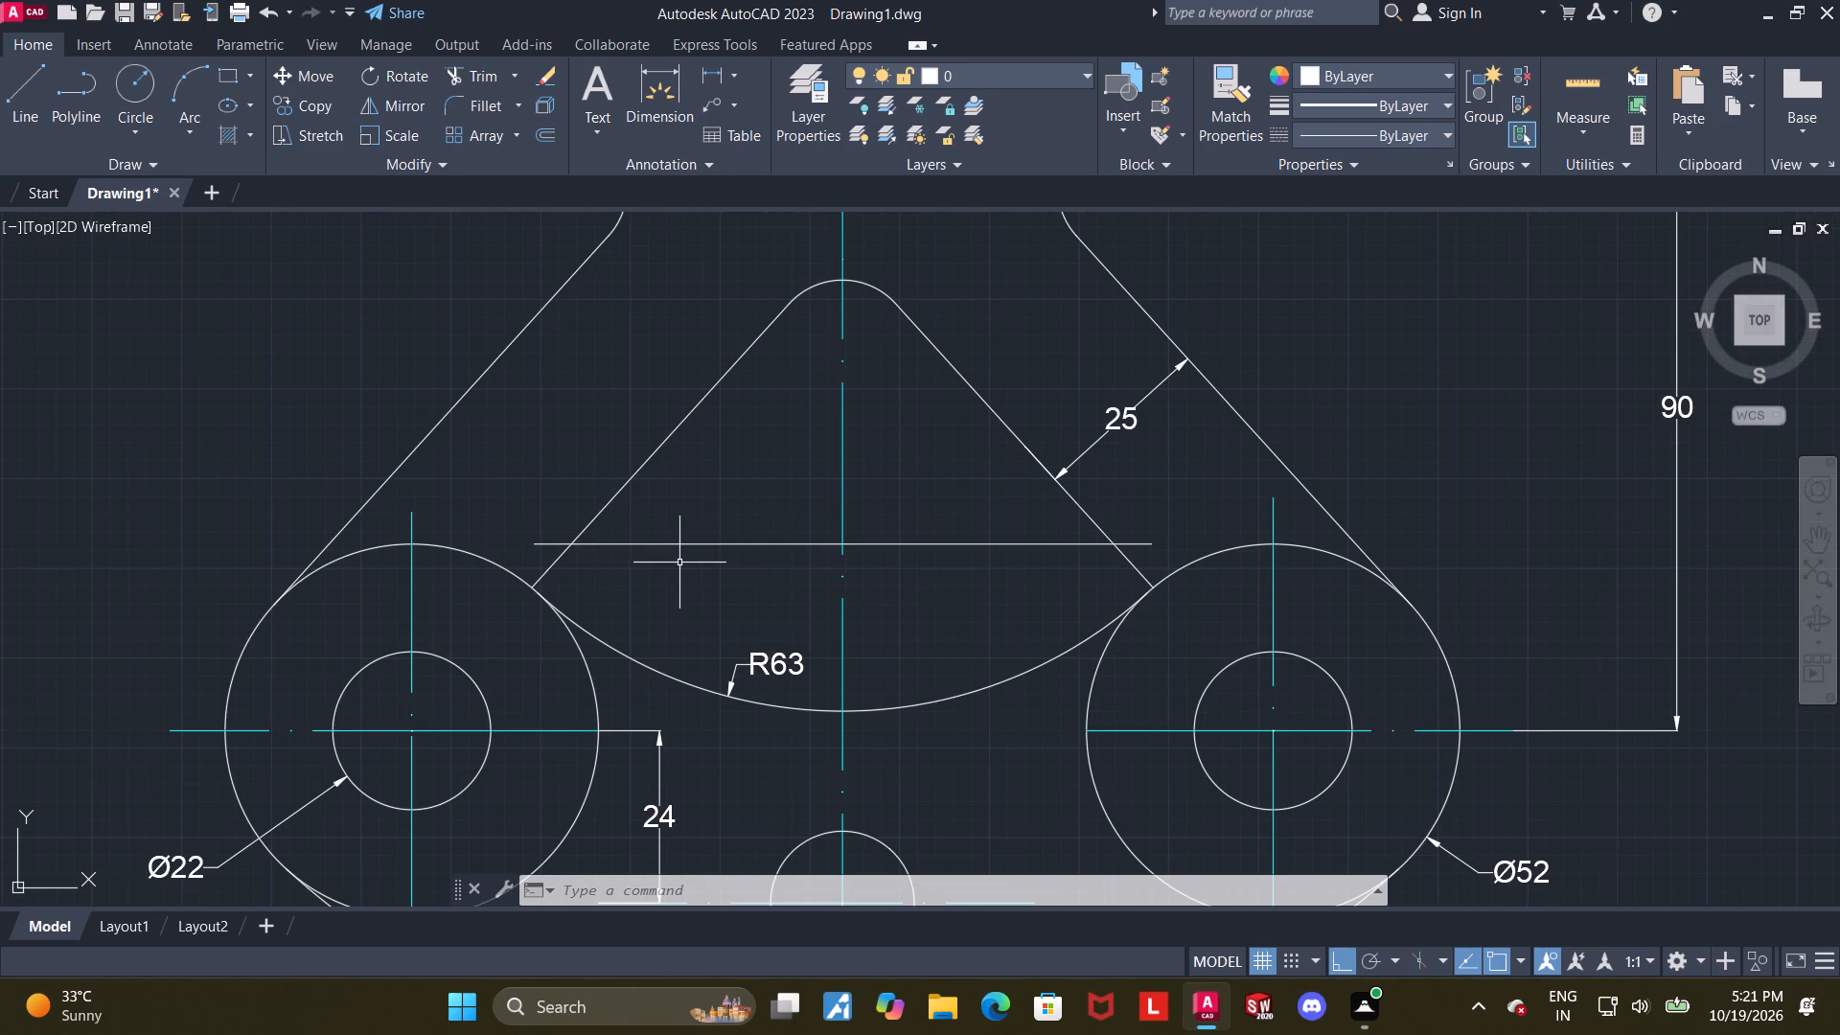
middle_drag(679, 563, 673, 574)
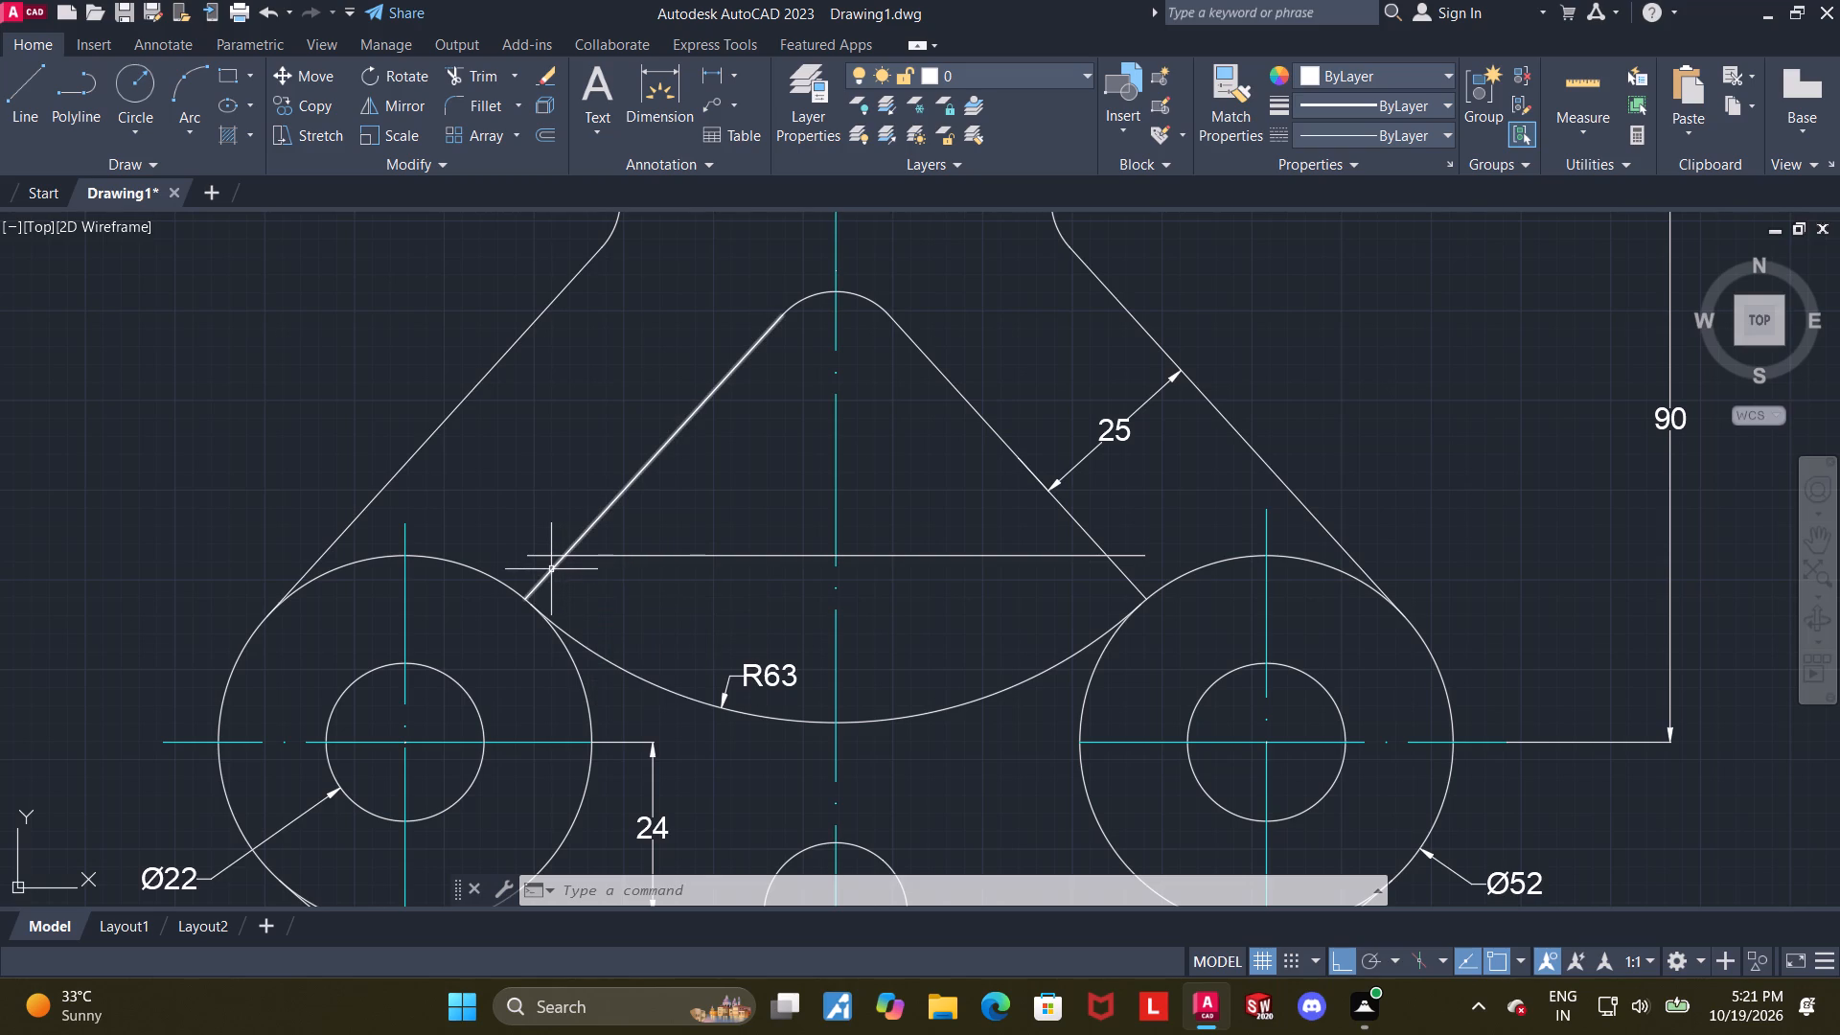
click(458, 61)
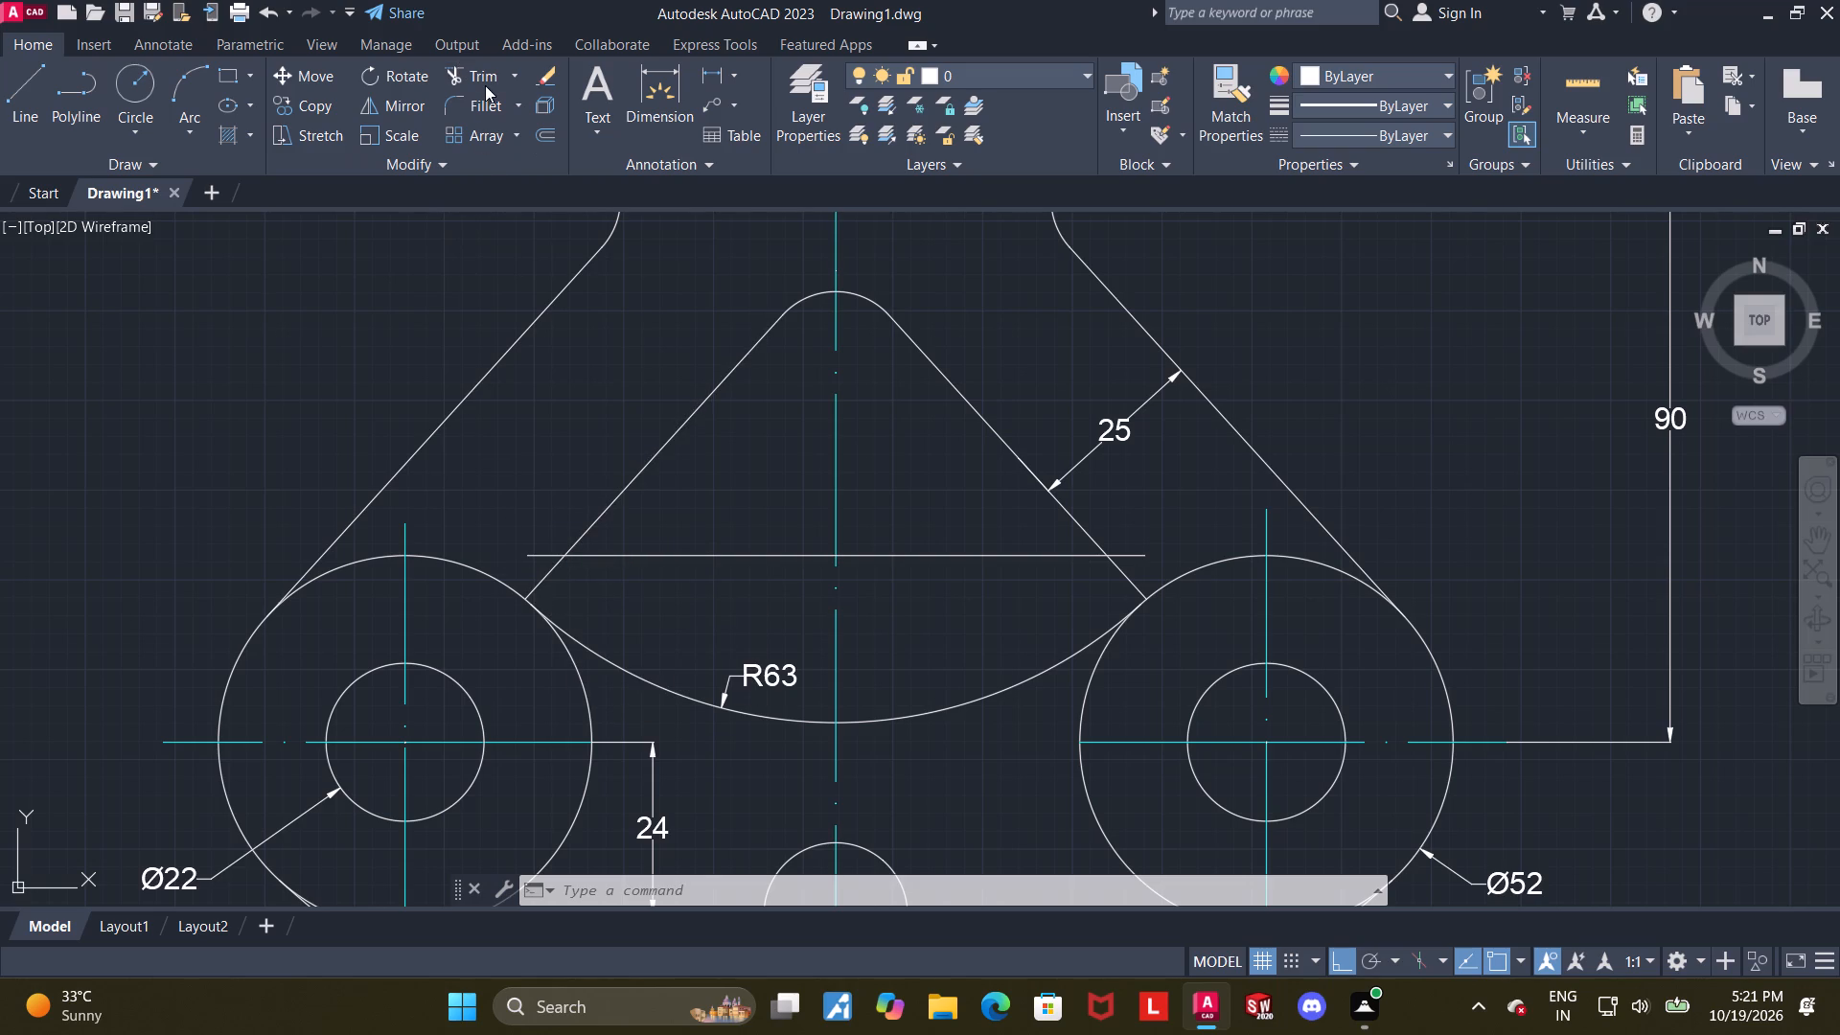
click(485, 85)
click(541, 579)
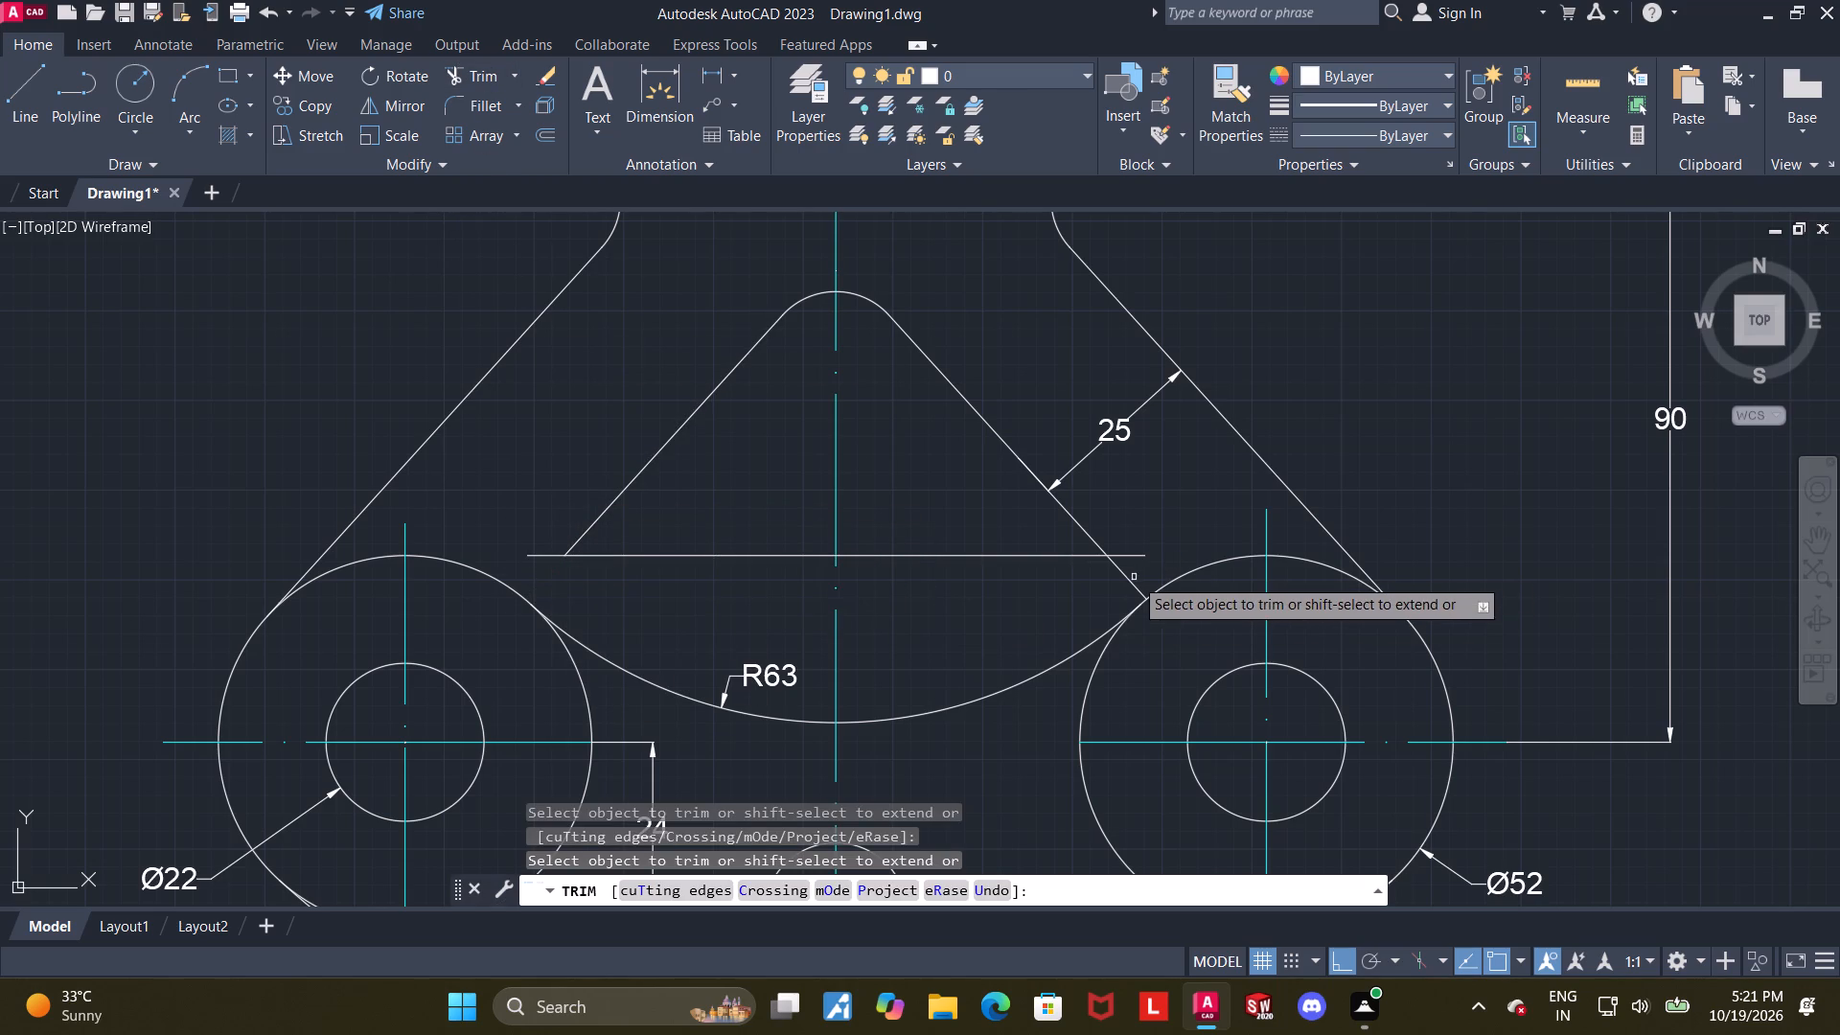
click(1134, 577)
click(1128, 580)
key(Escape)
key(Escape)
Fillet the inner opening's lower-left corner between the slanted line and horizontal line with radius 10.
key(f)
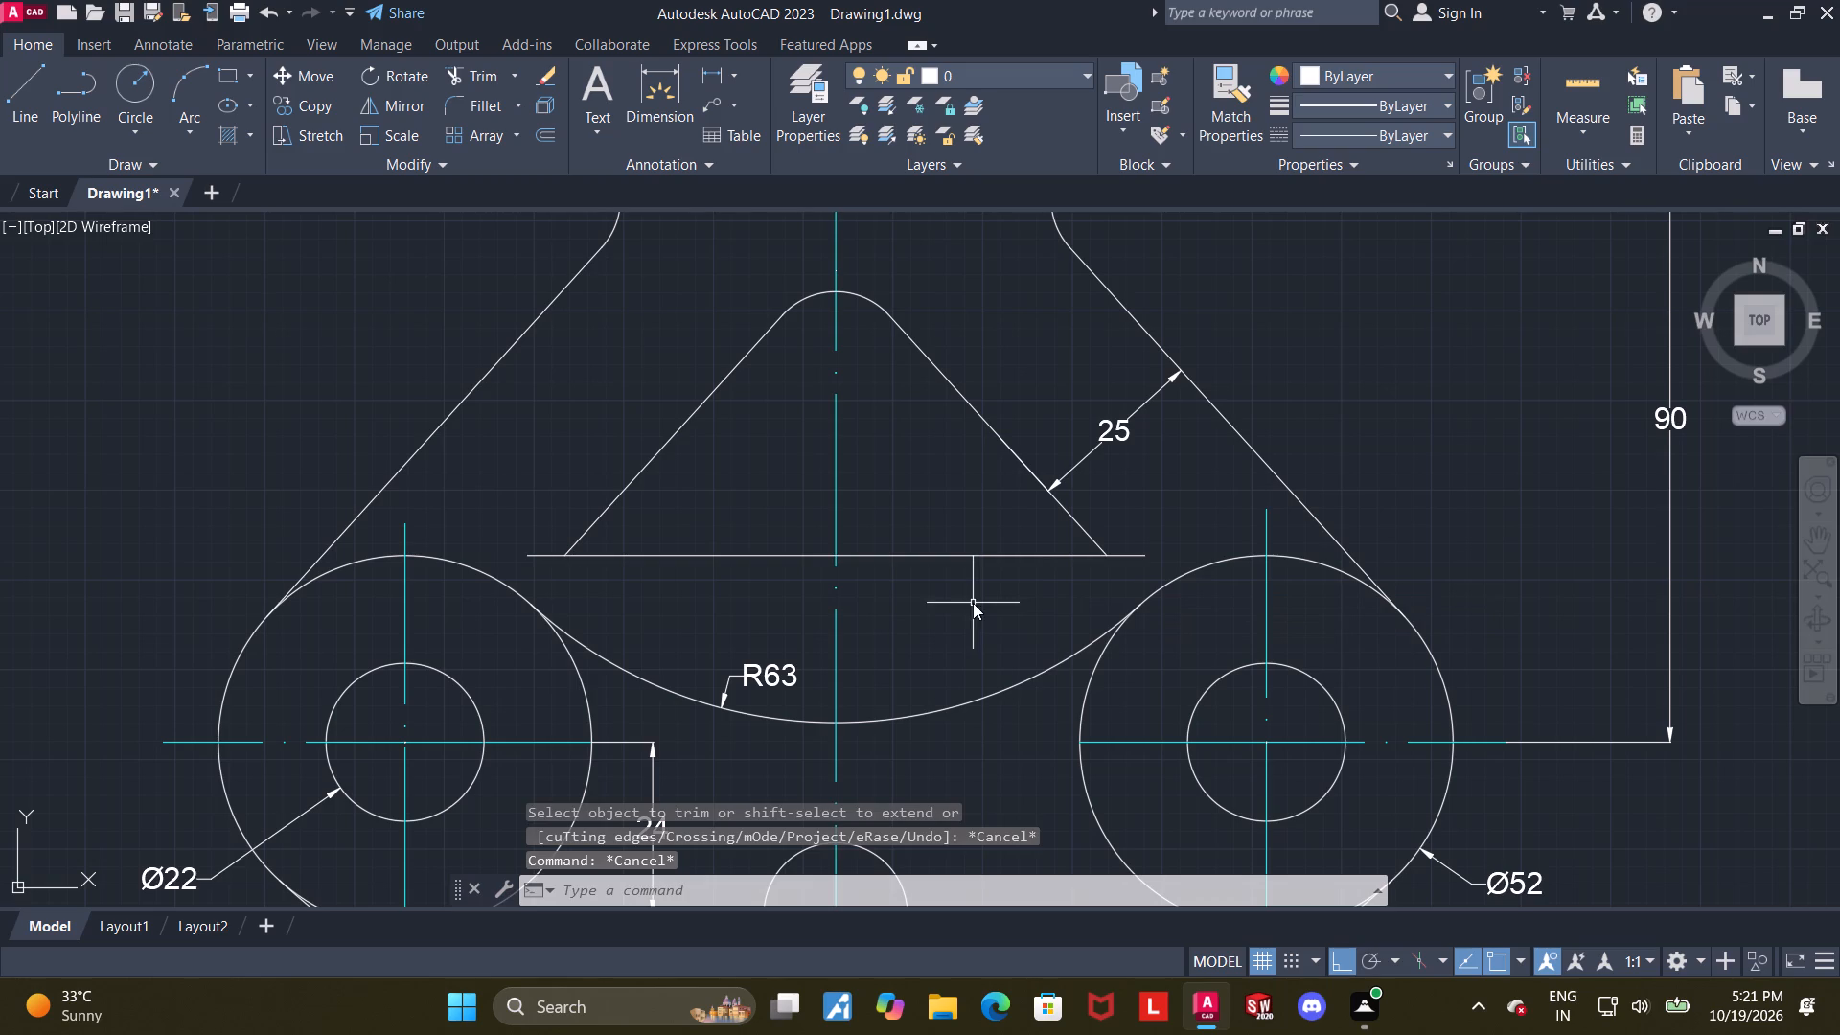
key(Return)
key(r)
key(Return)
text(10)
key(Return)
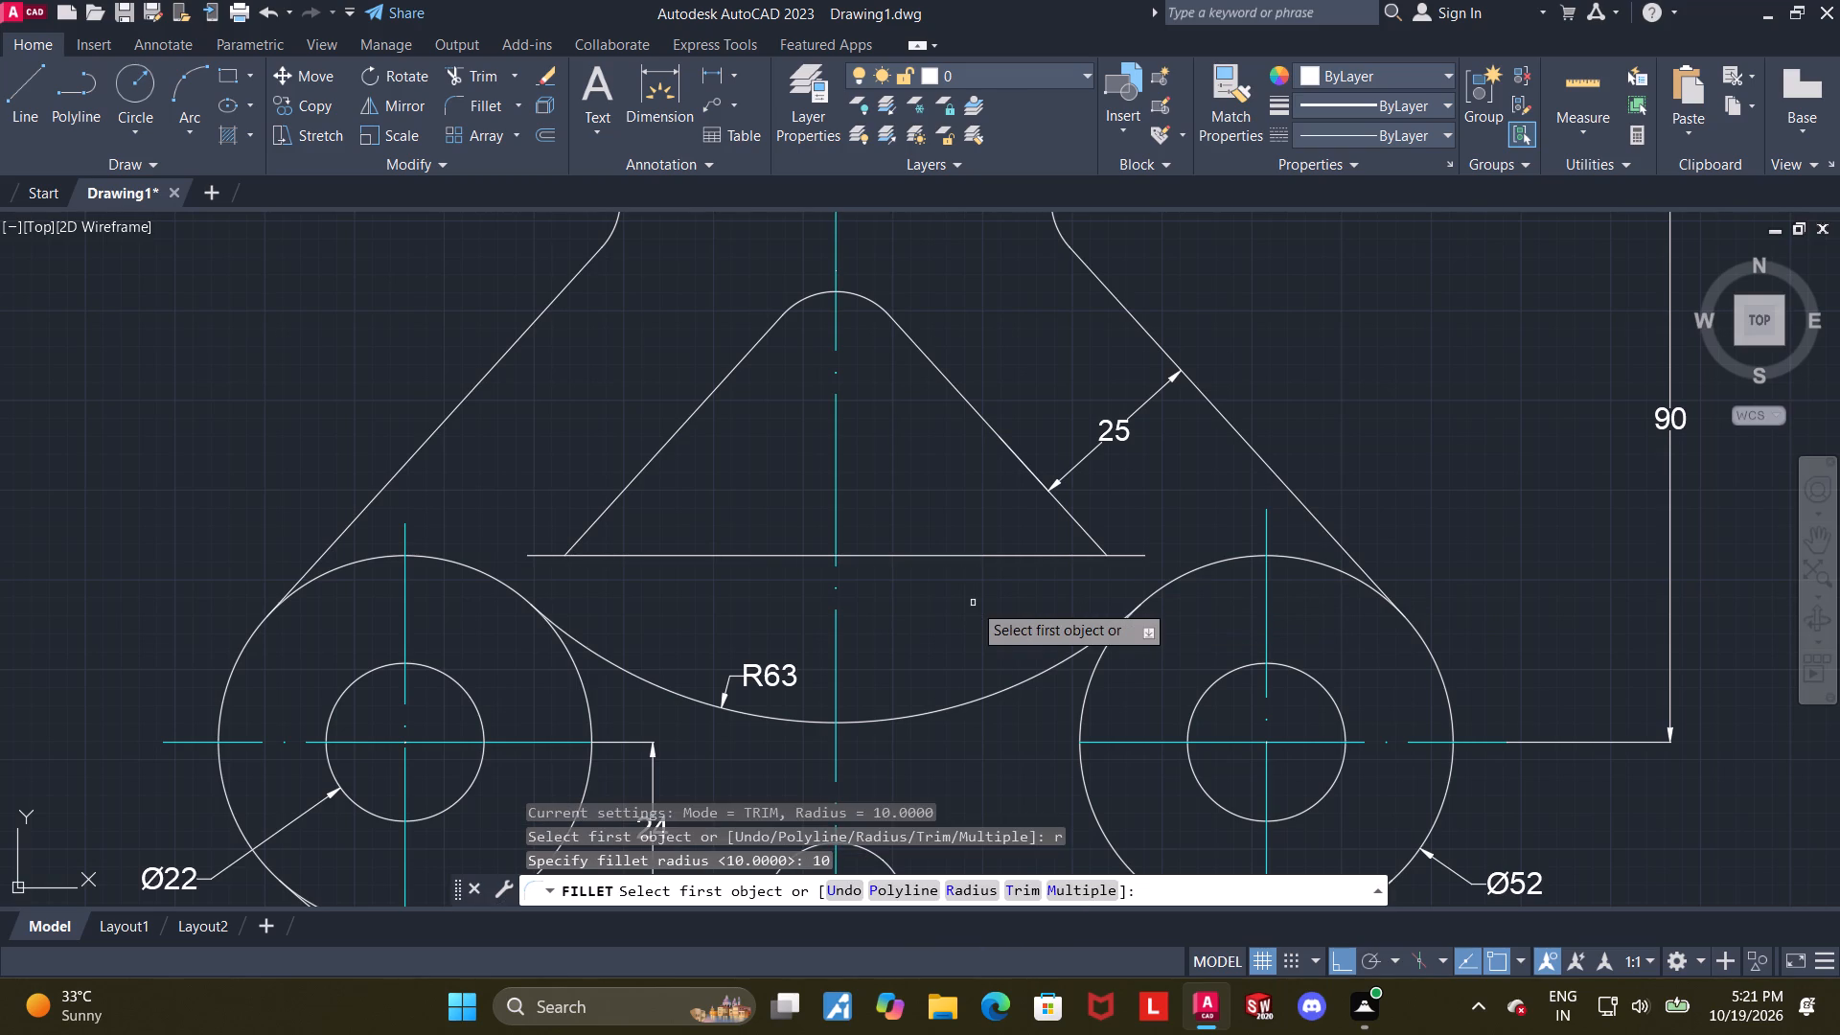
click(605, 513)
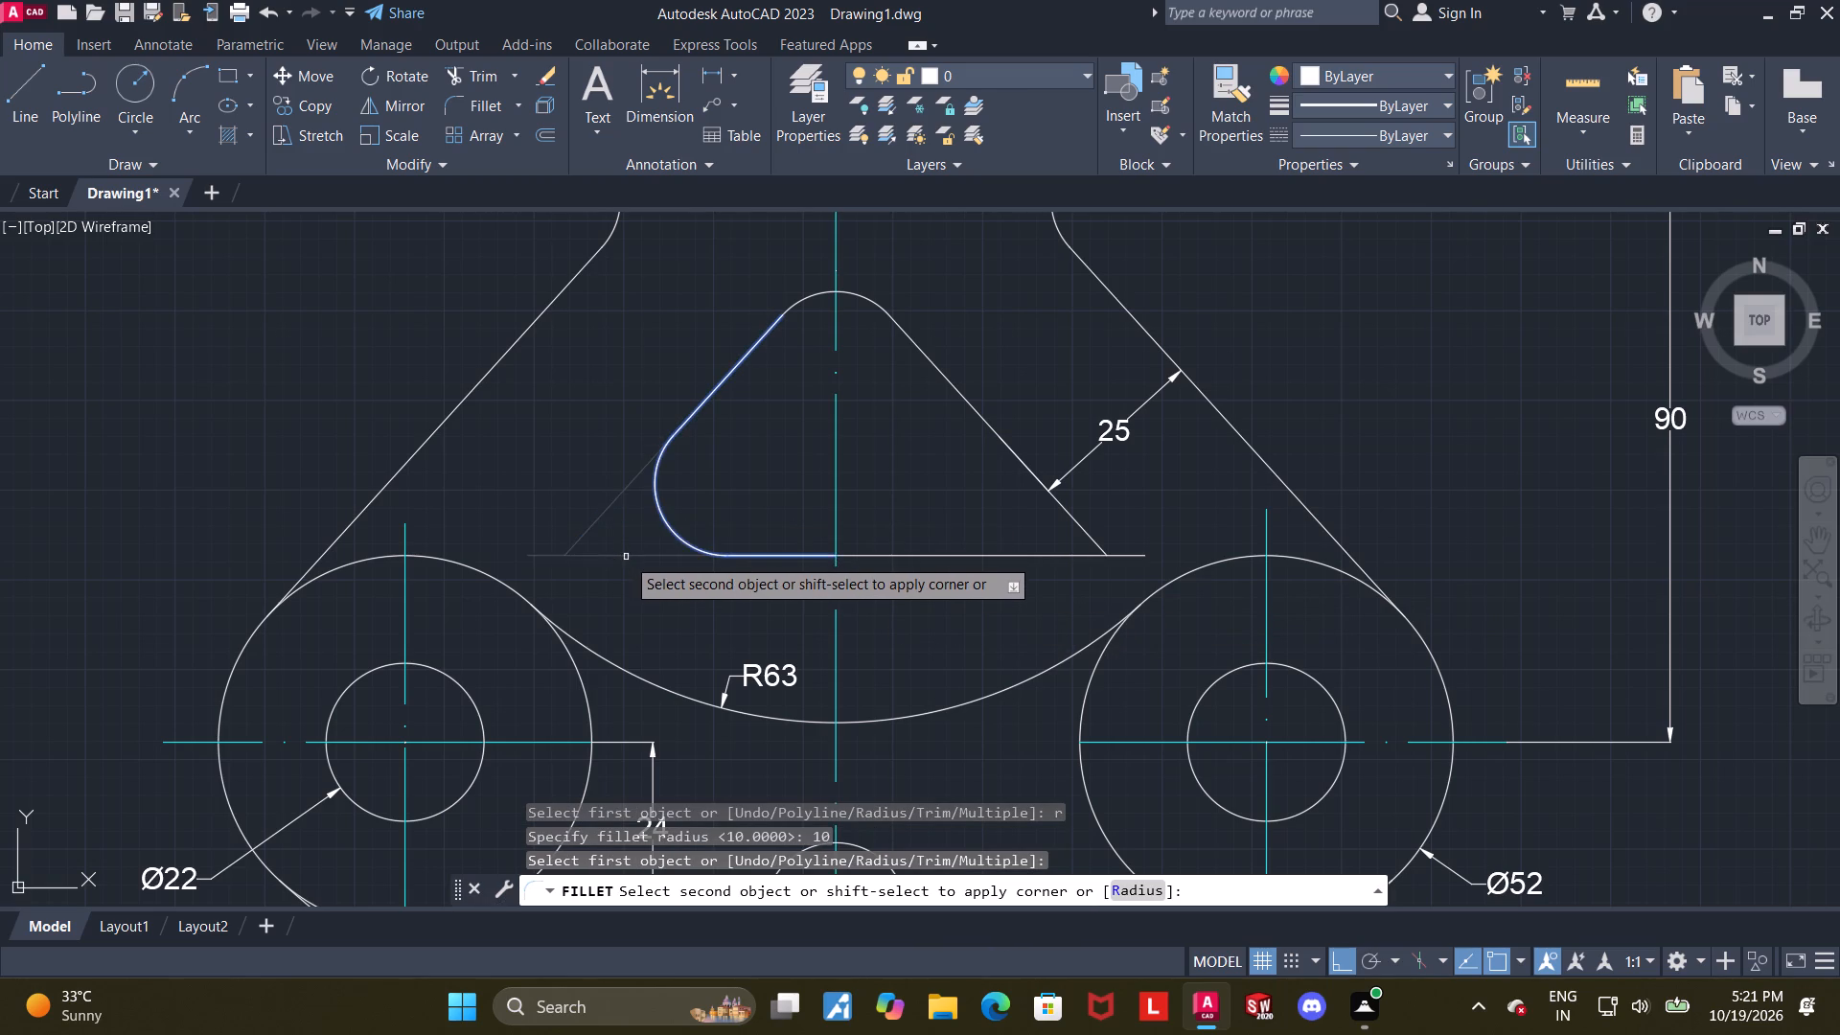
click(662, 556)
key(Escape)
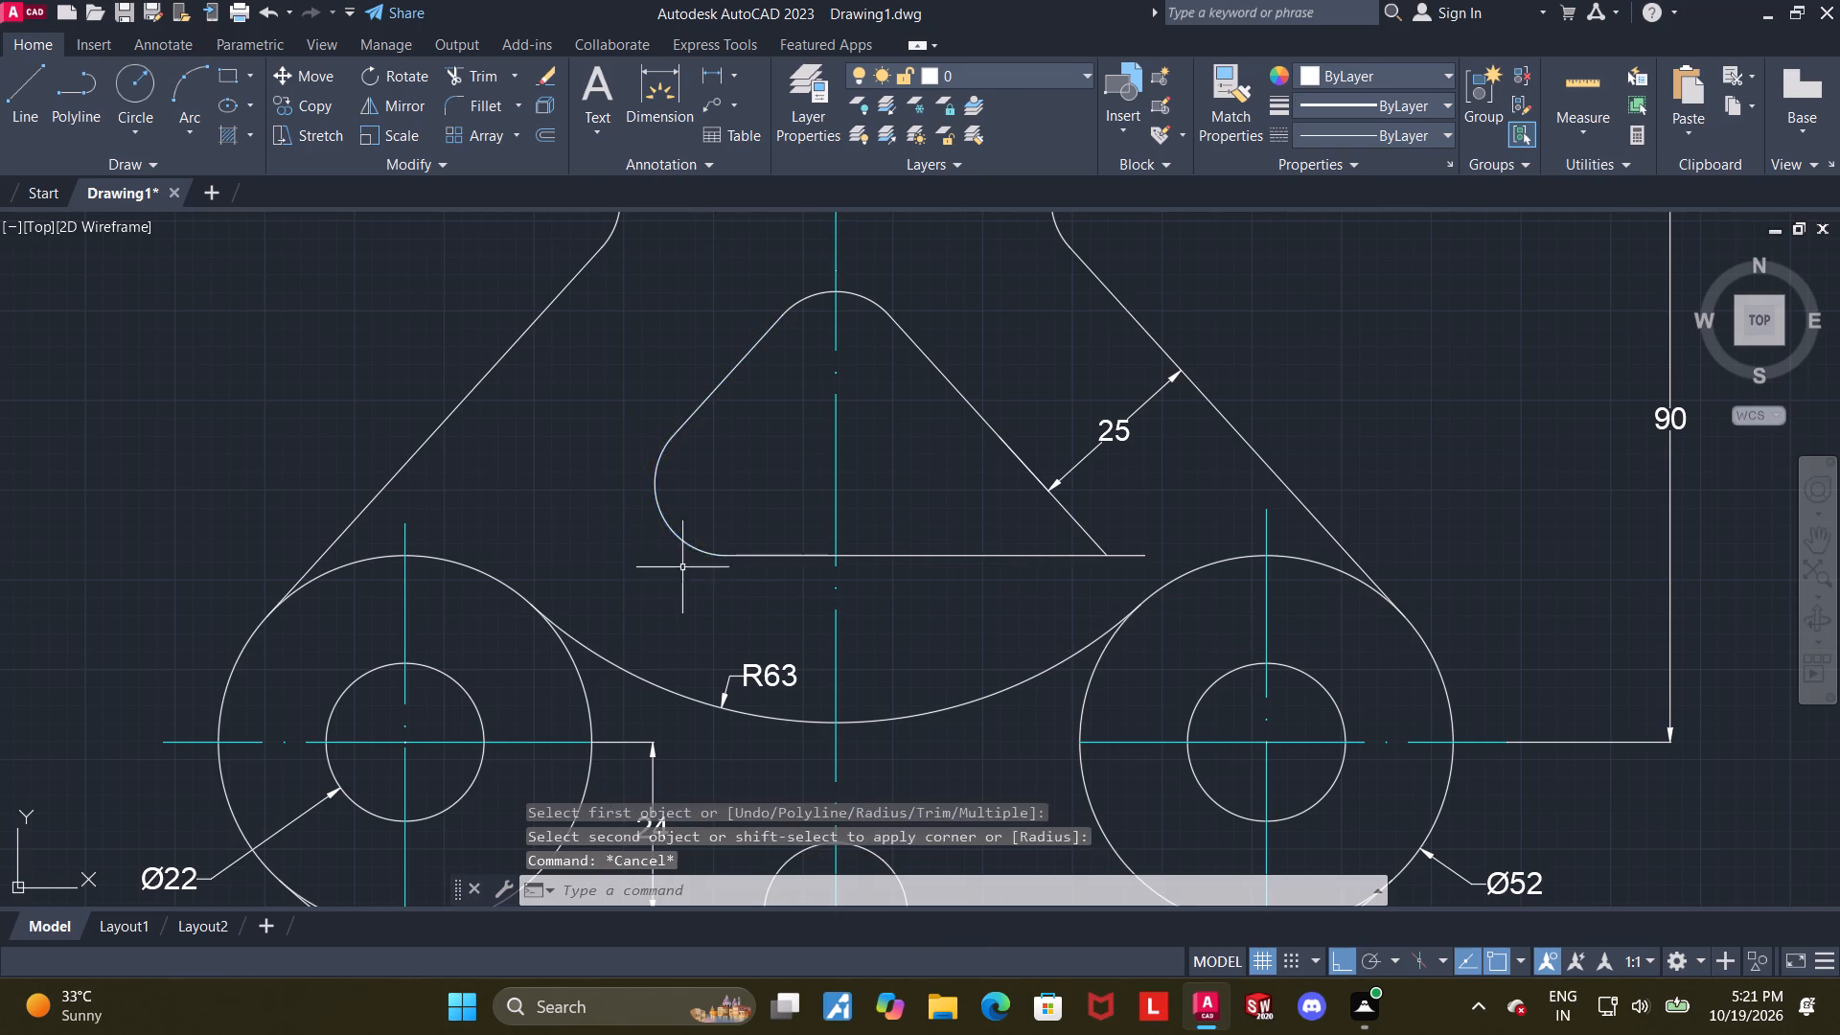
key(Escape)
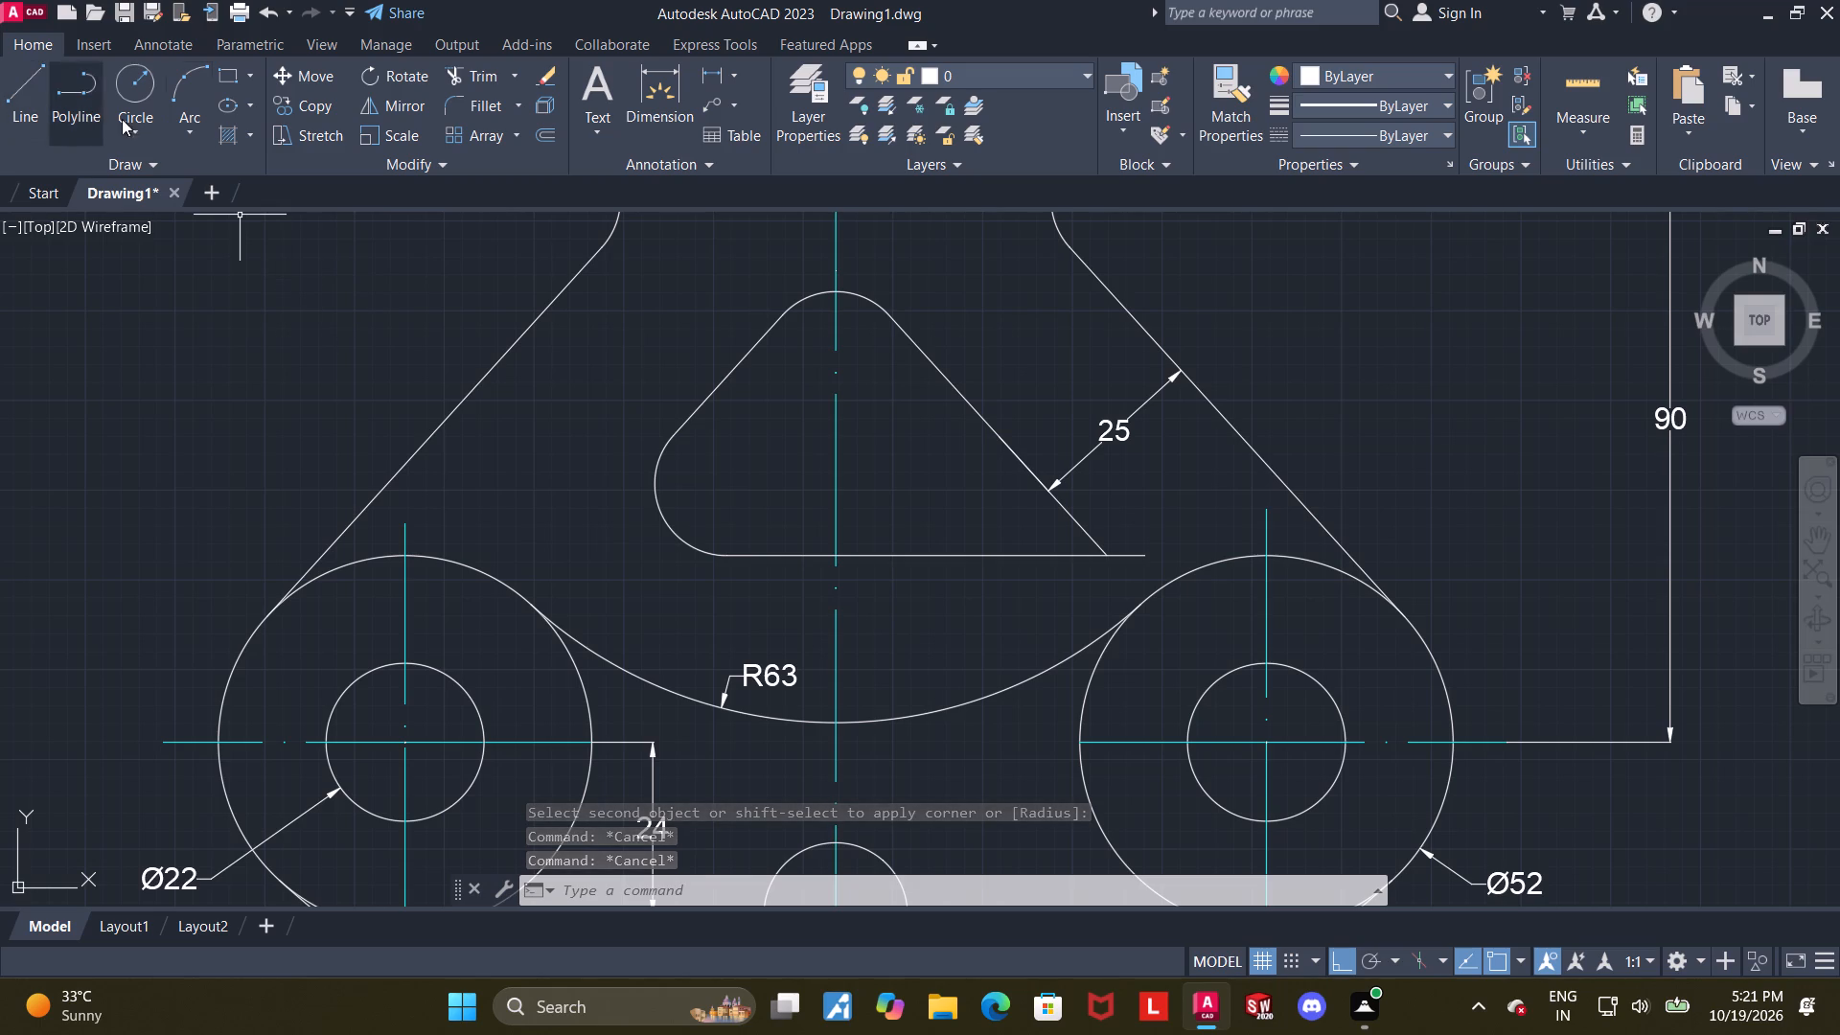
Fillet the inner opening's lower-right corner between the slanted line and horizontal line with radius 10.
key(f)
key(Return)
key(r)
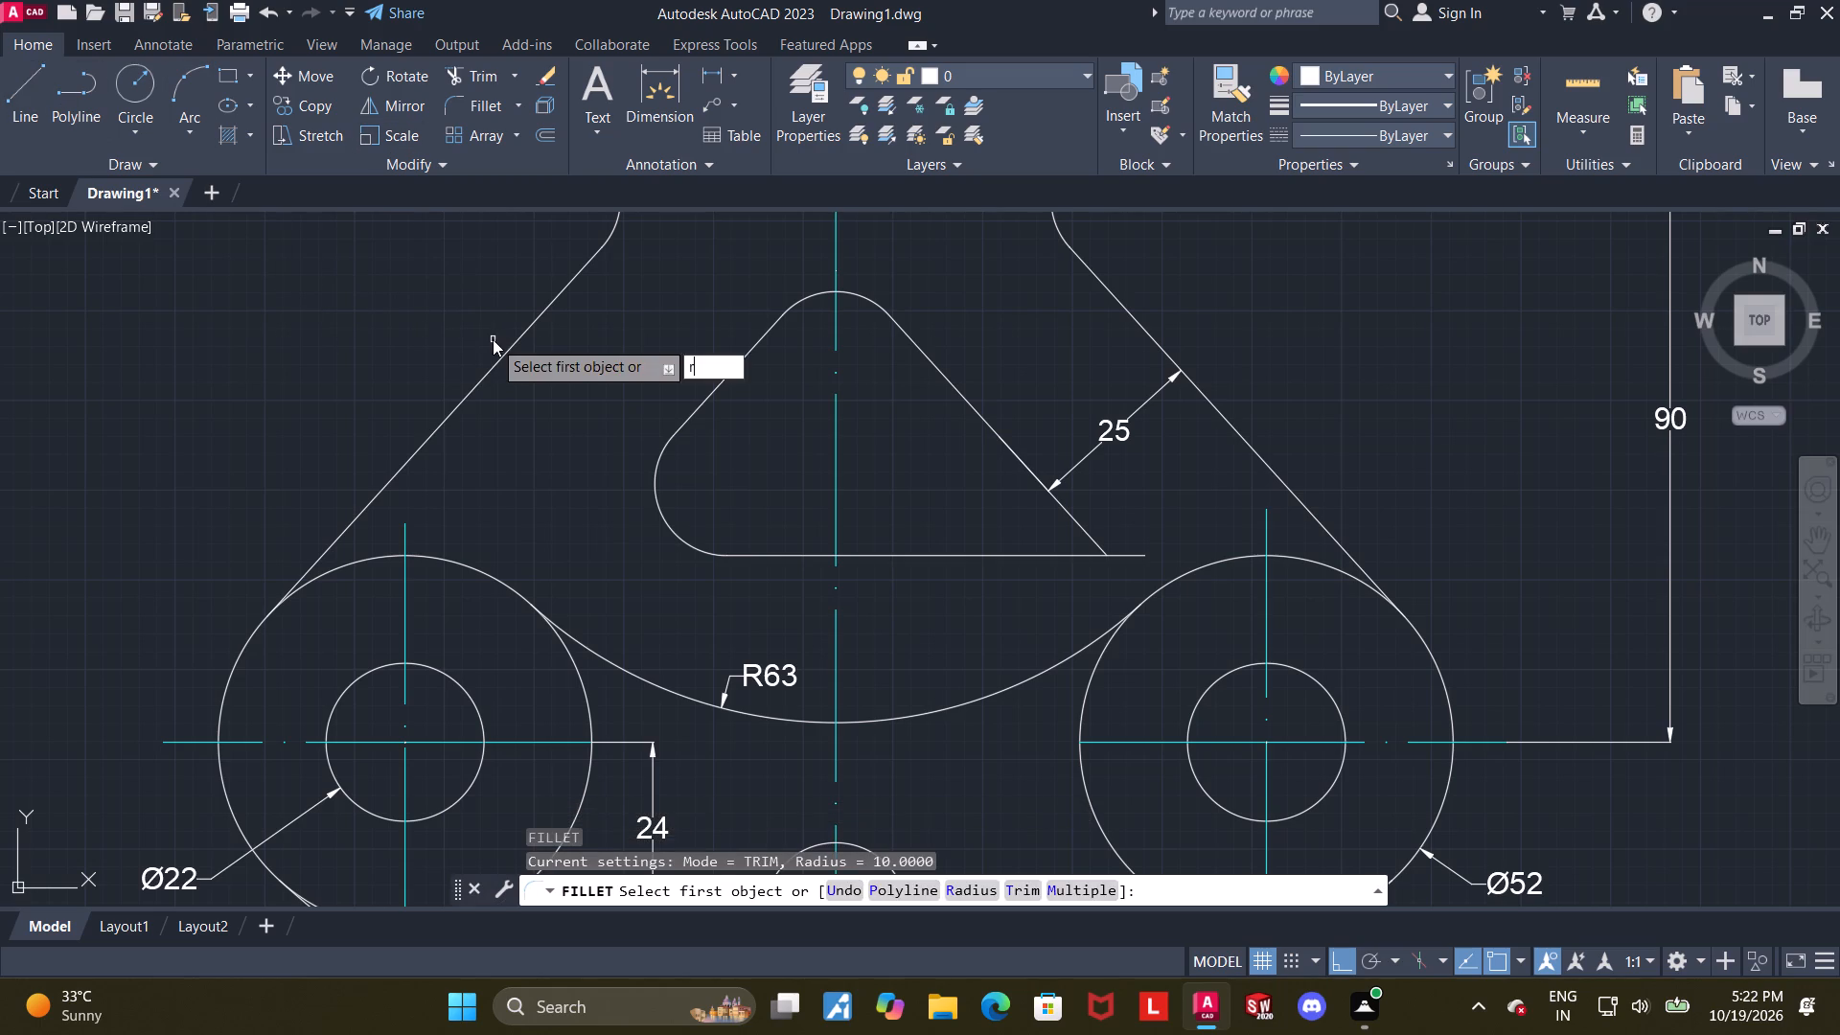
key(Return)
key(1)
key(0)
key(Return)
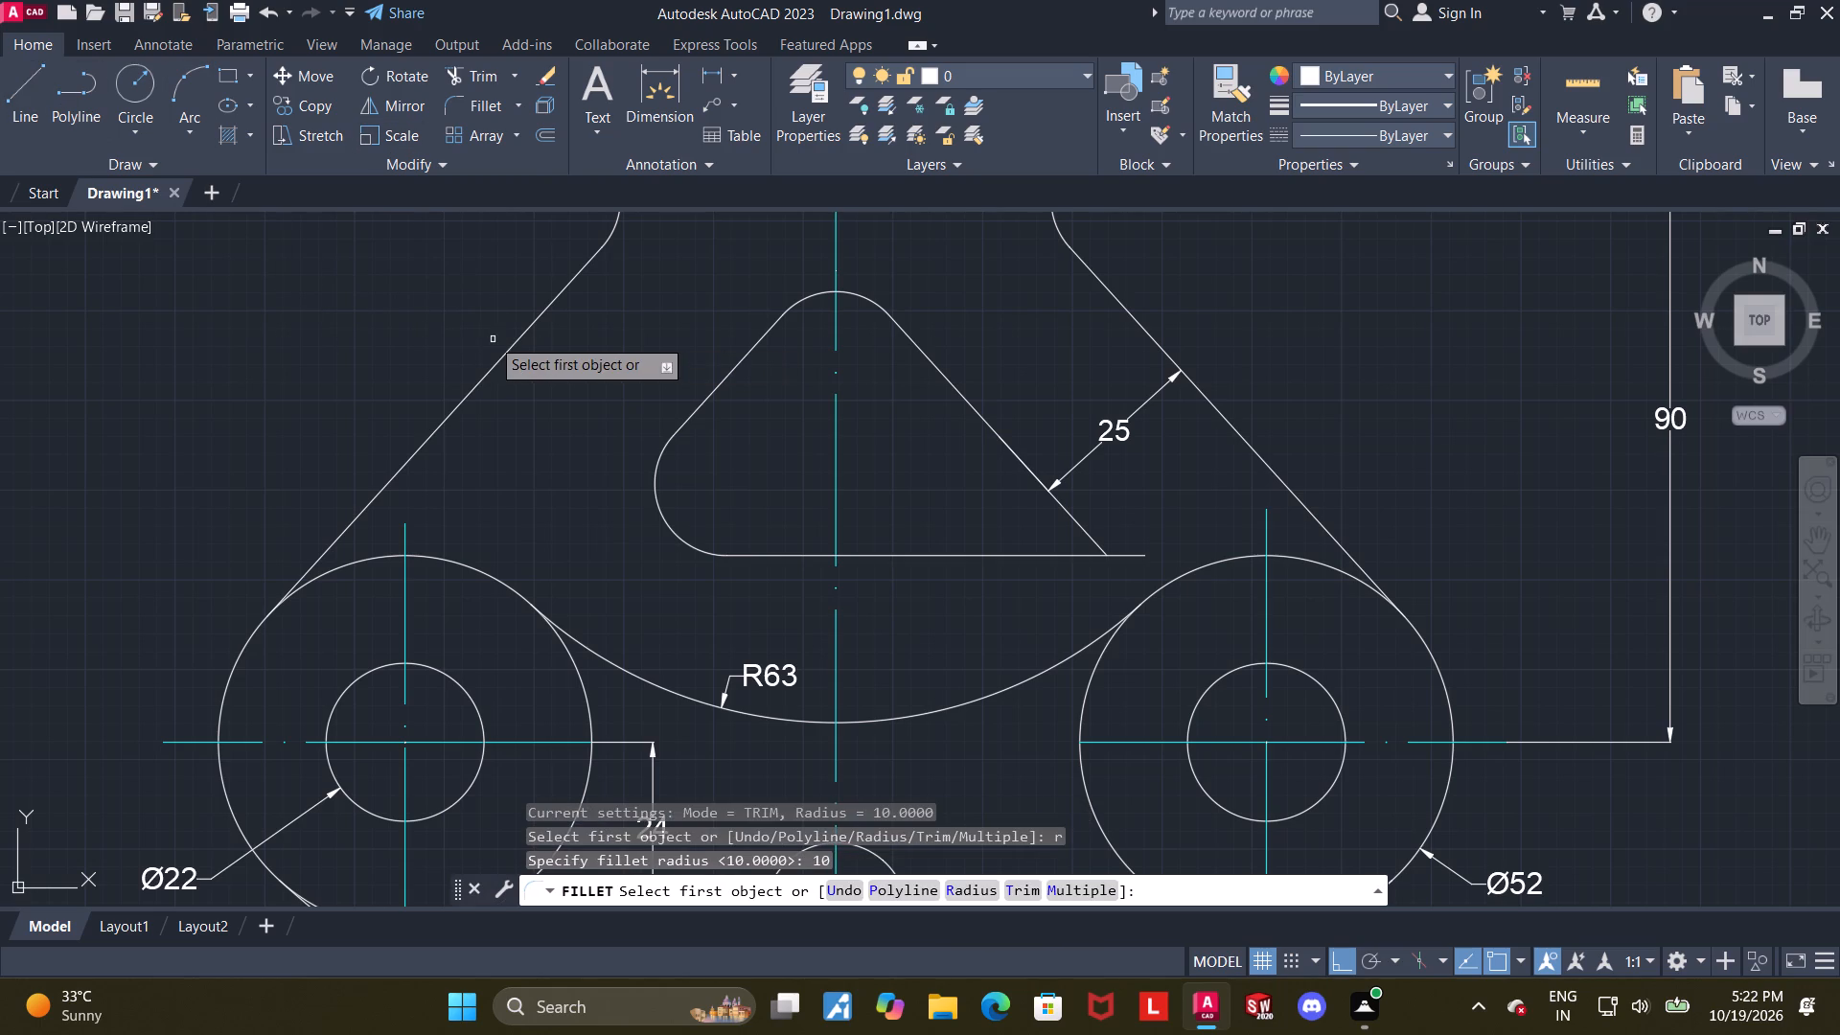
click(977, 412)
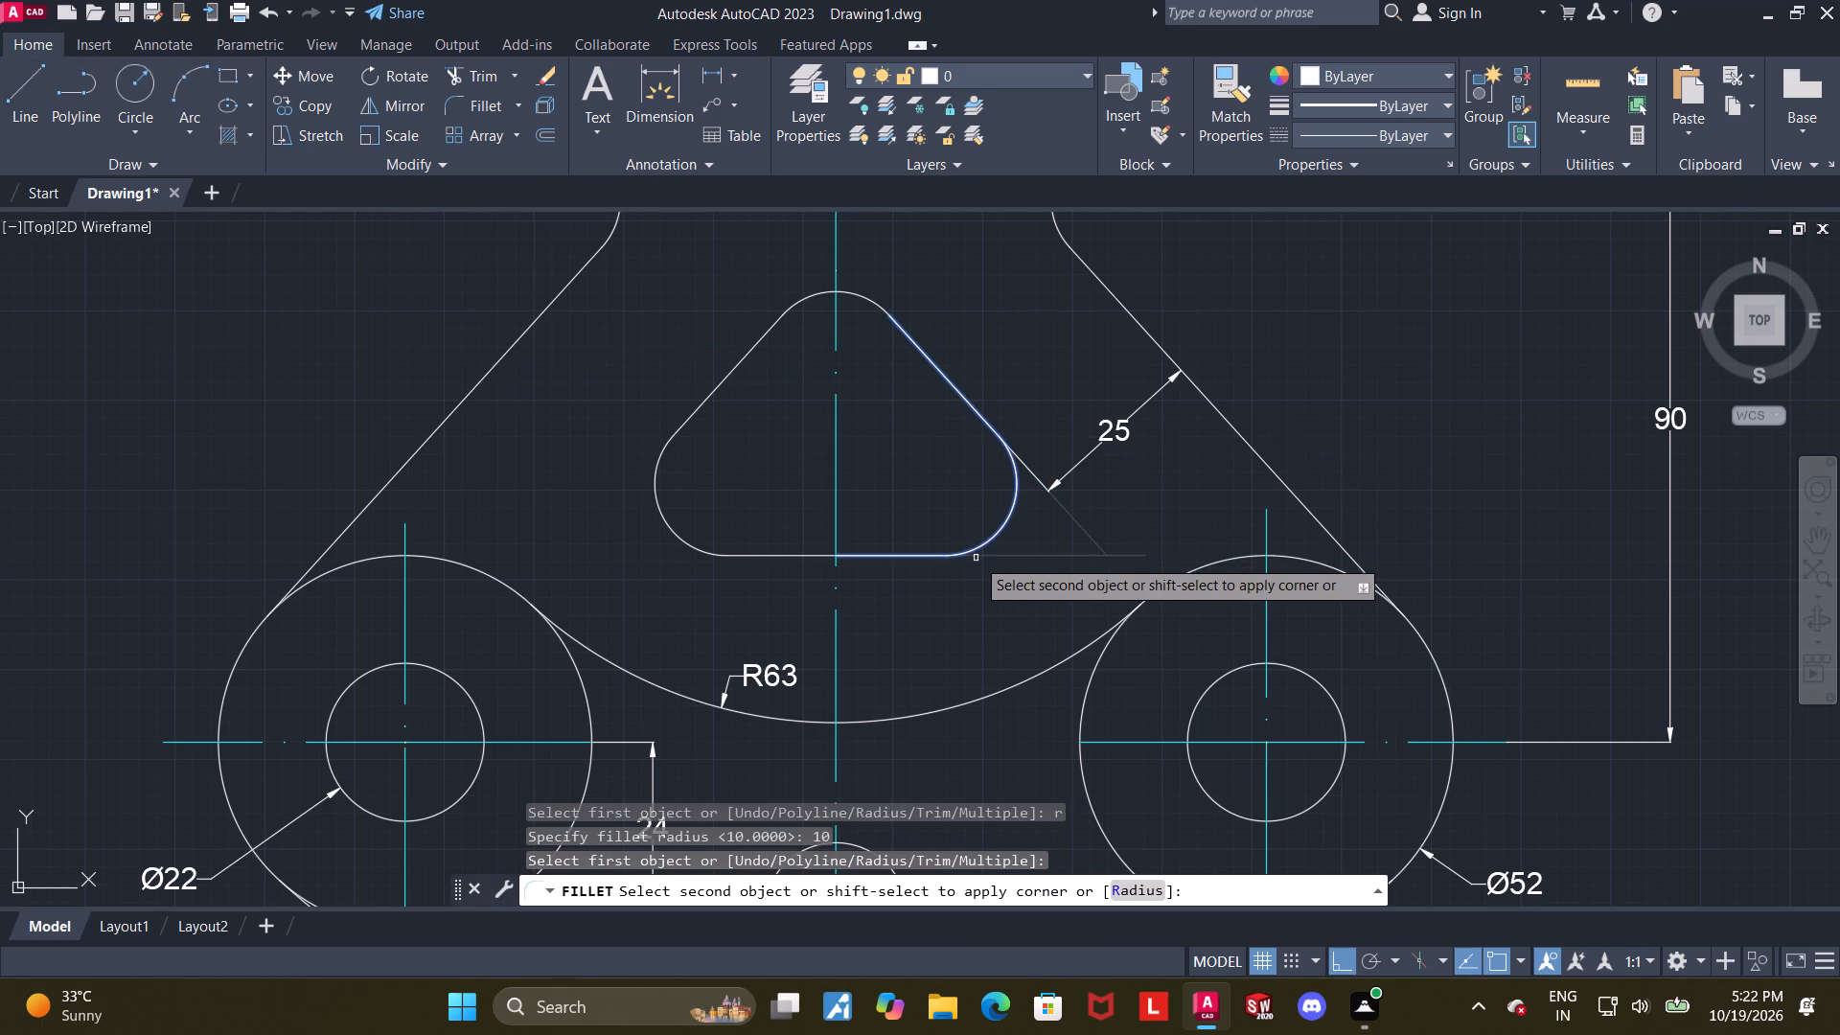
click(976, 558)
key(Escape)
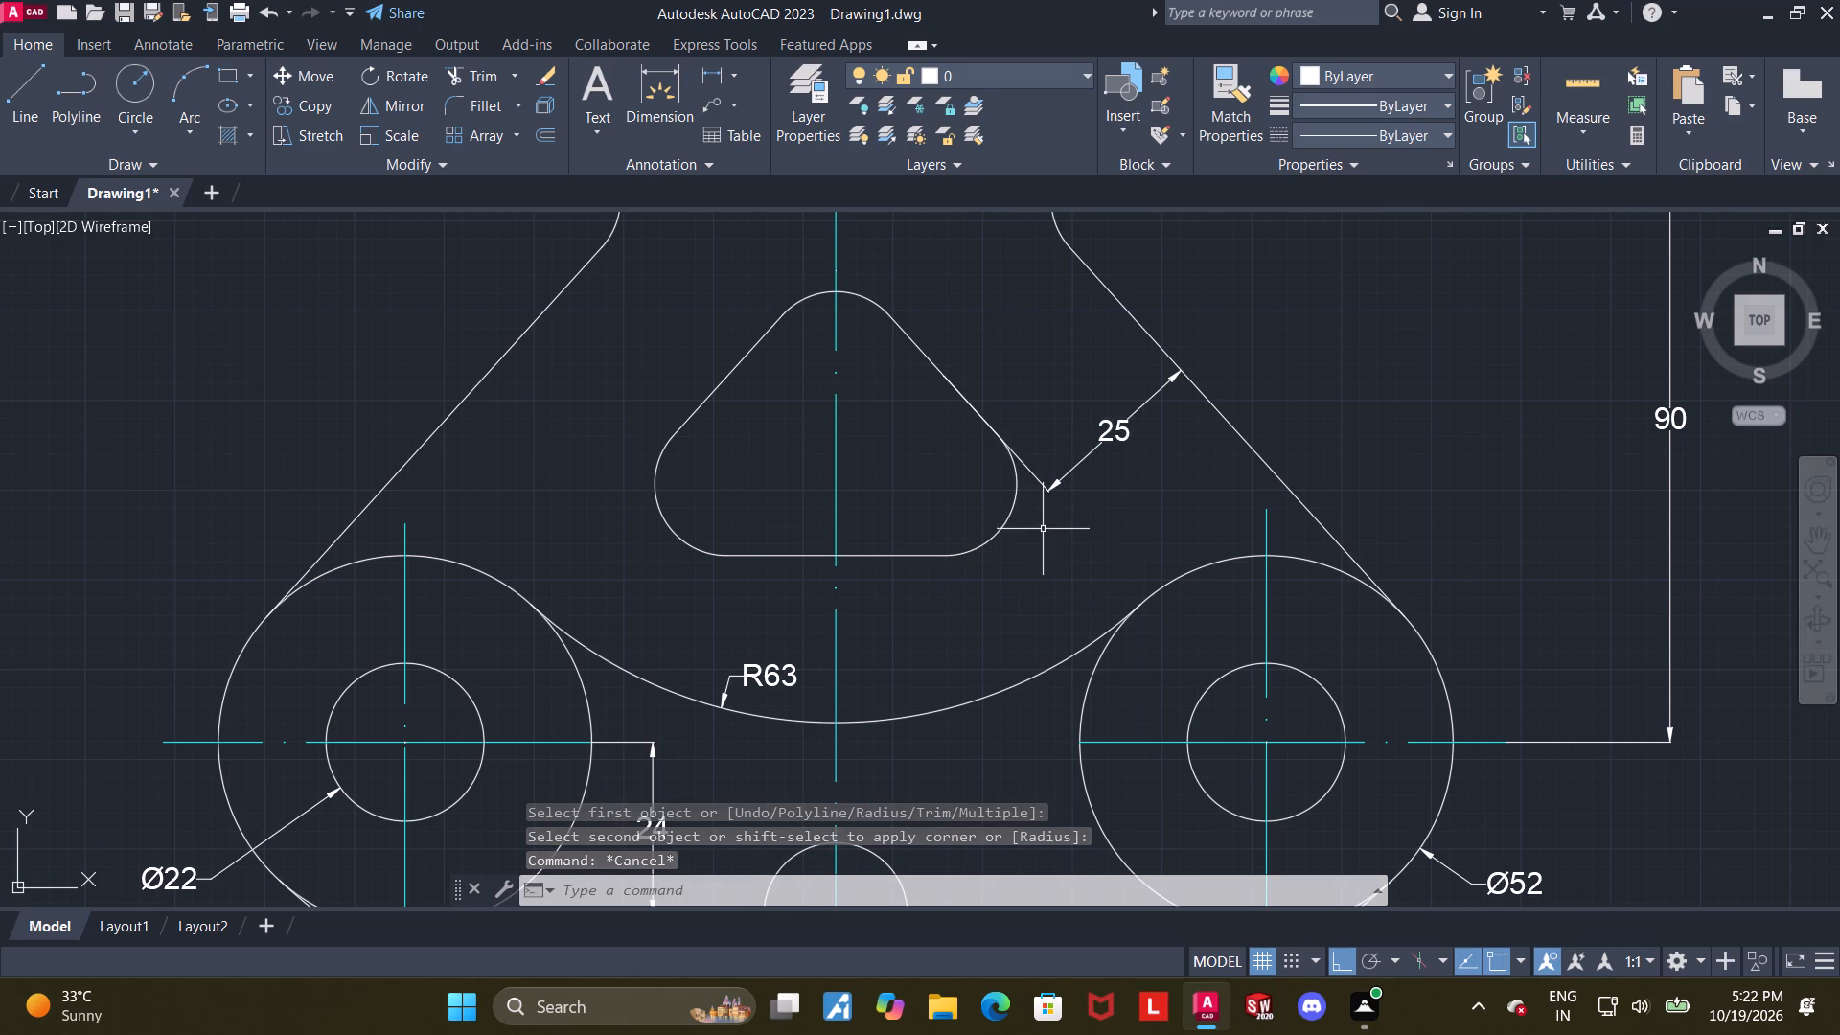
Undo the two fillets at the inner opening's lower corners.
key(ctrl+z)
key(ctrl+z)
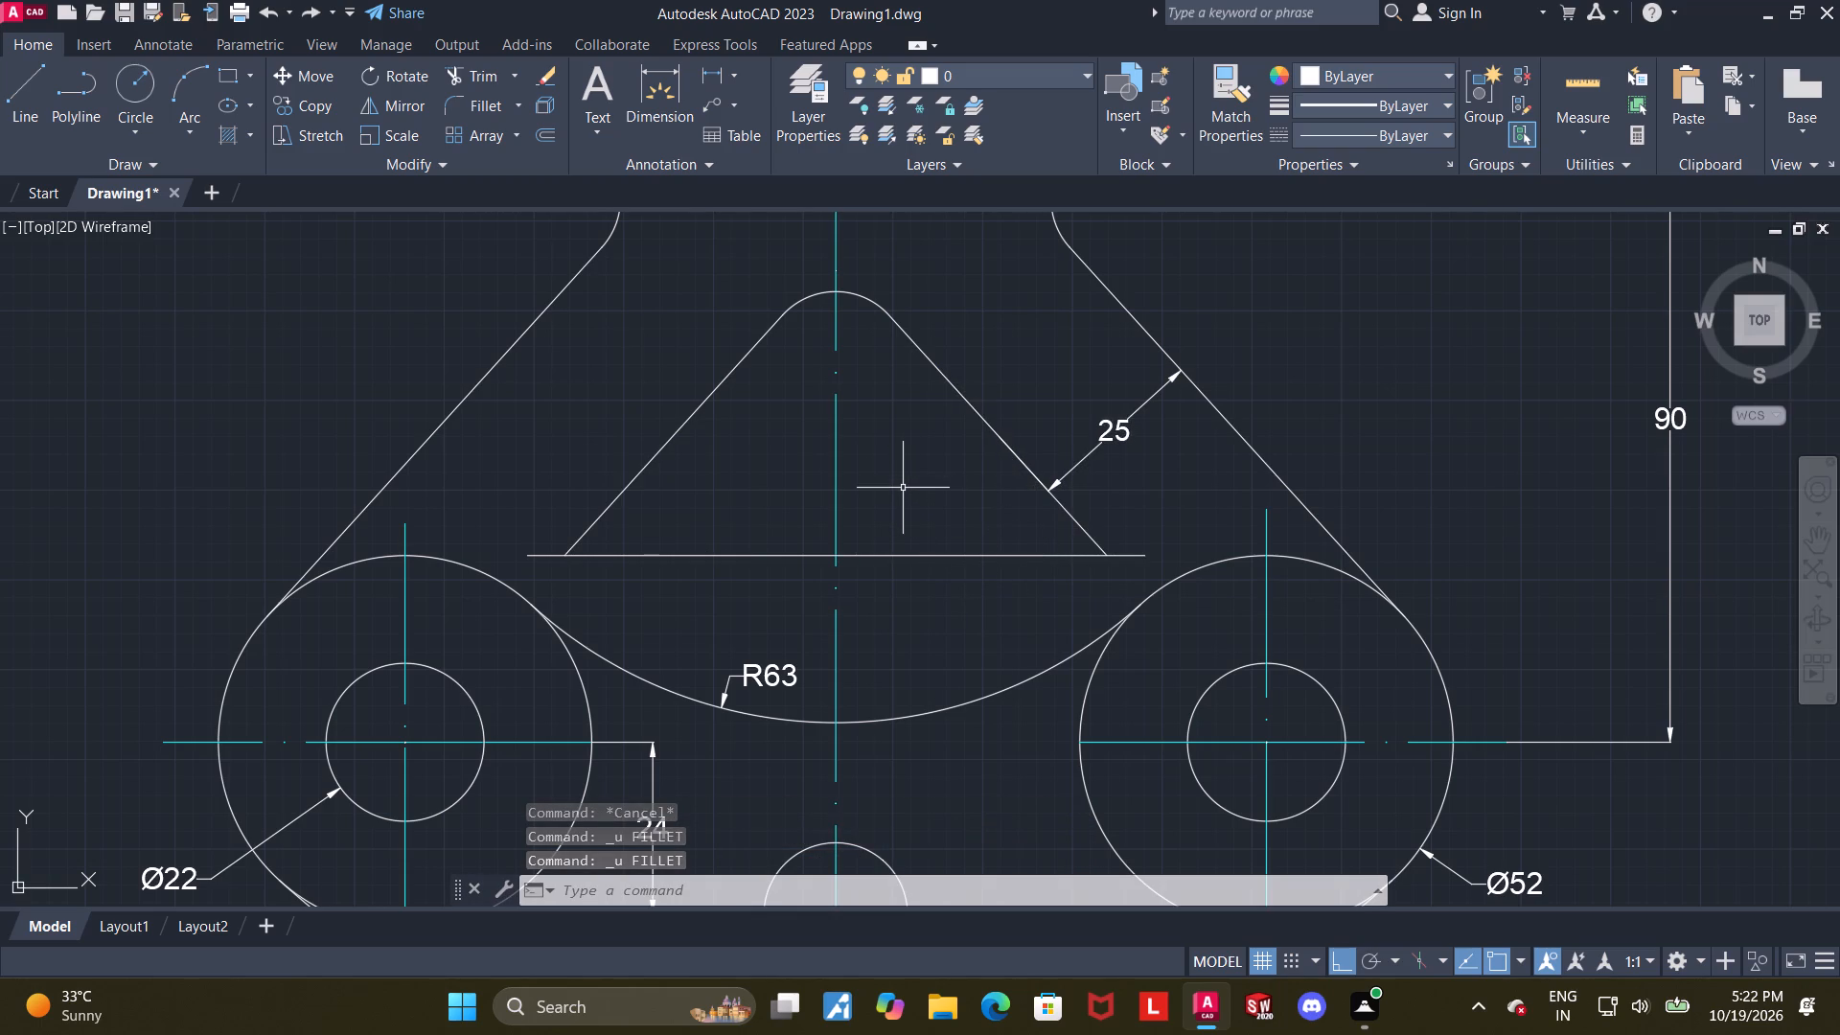
Delete the 25 aligned dimension between the inner opening's slanted line and the outer slanted edge.
scroll(899, 487, up, 1)
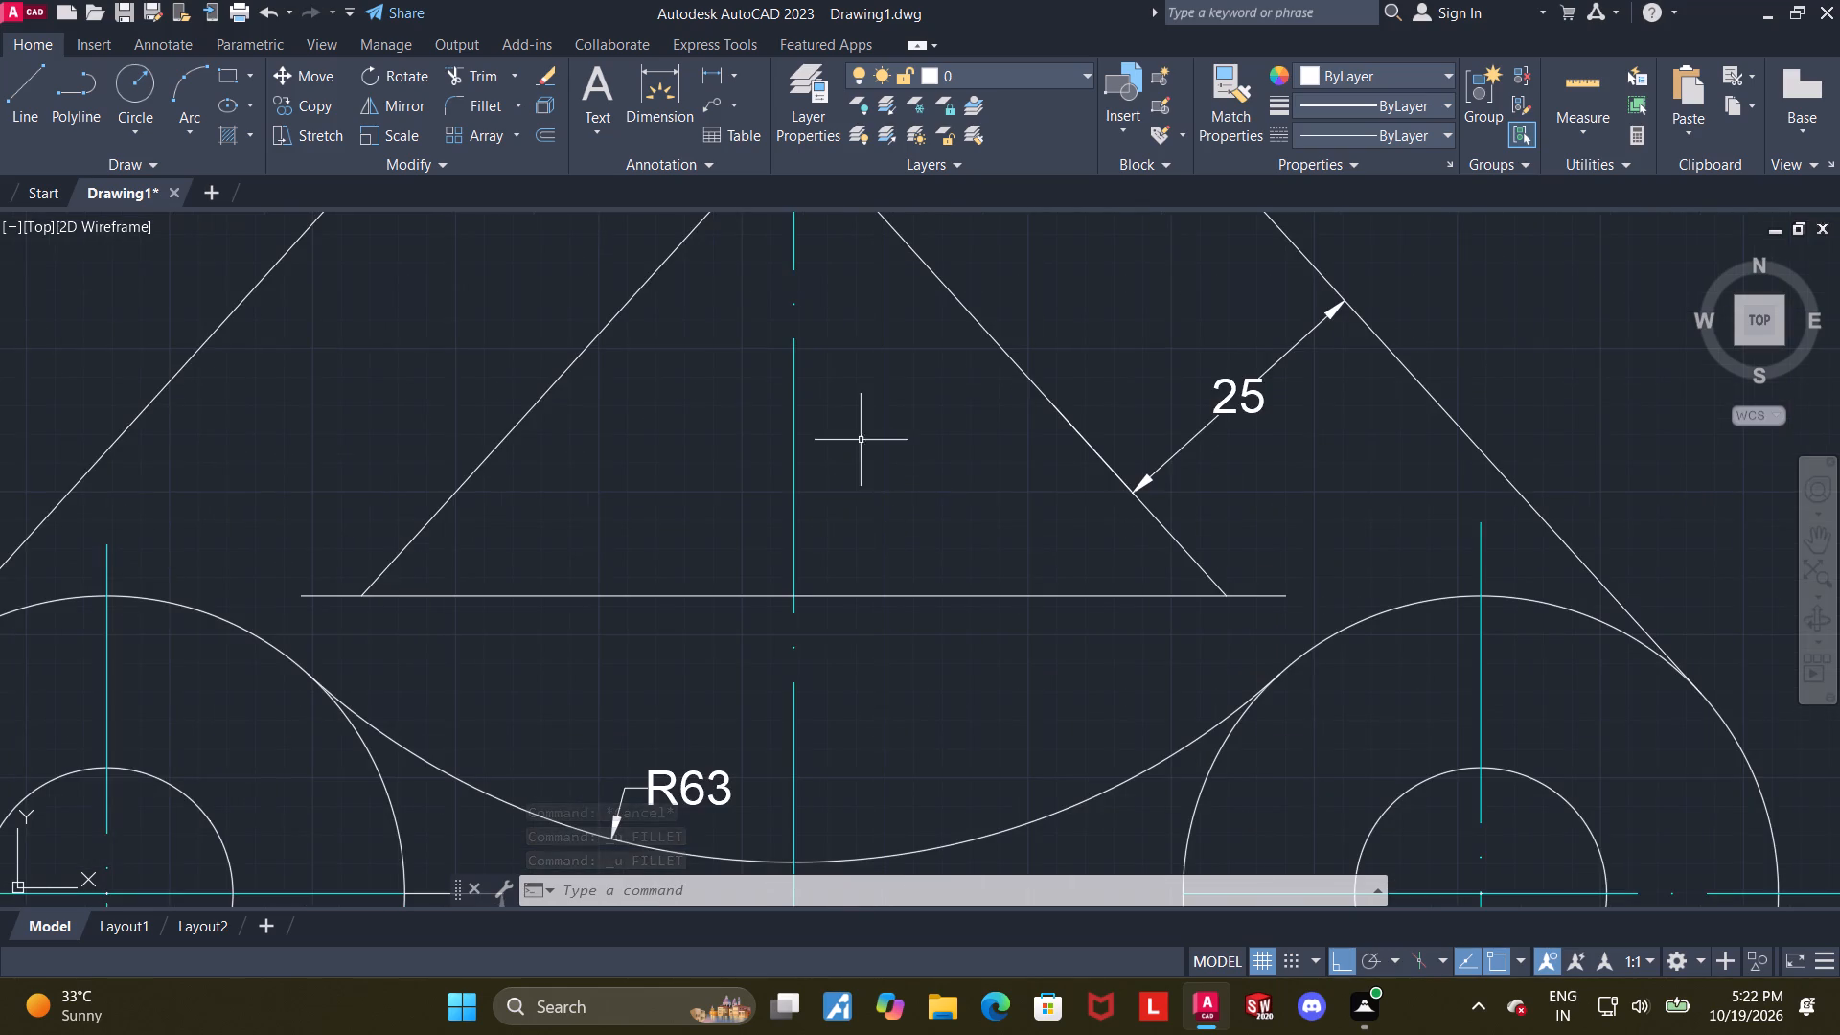
scroll(814, 380, down, 3)
middle_drag(780, 363, 784, 425)
scroll(789, 418, up, 2)
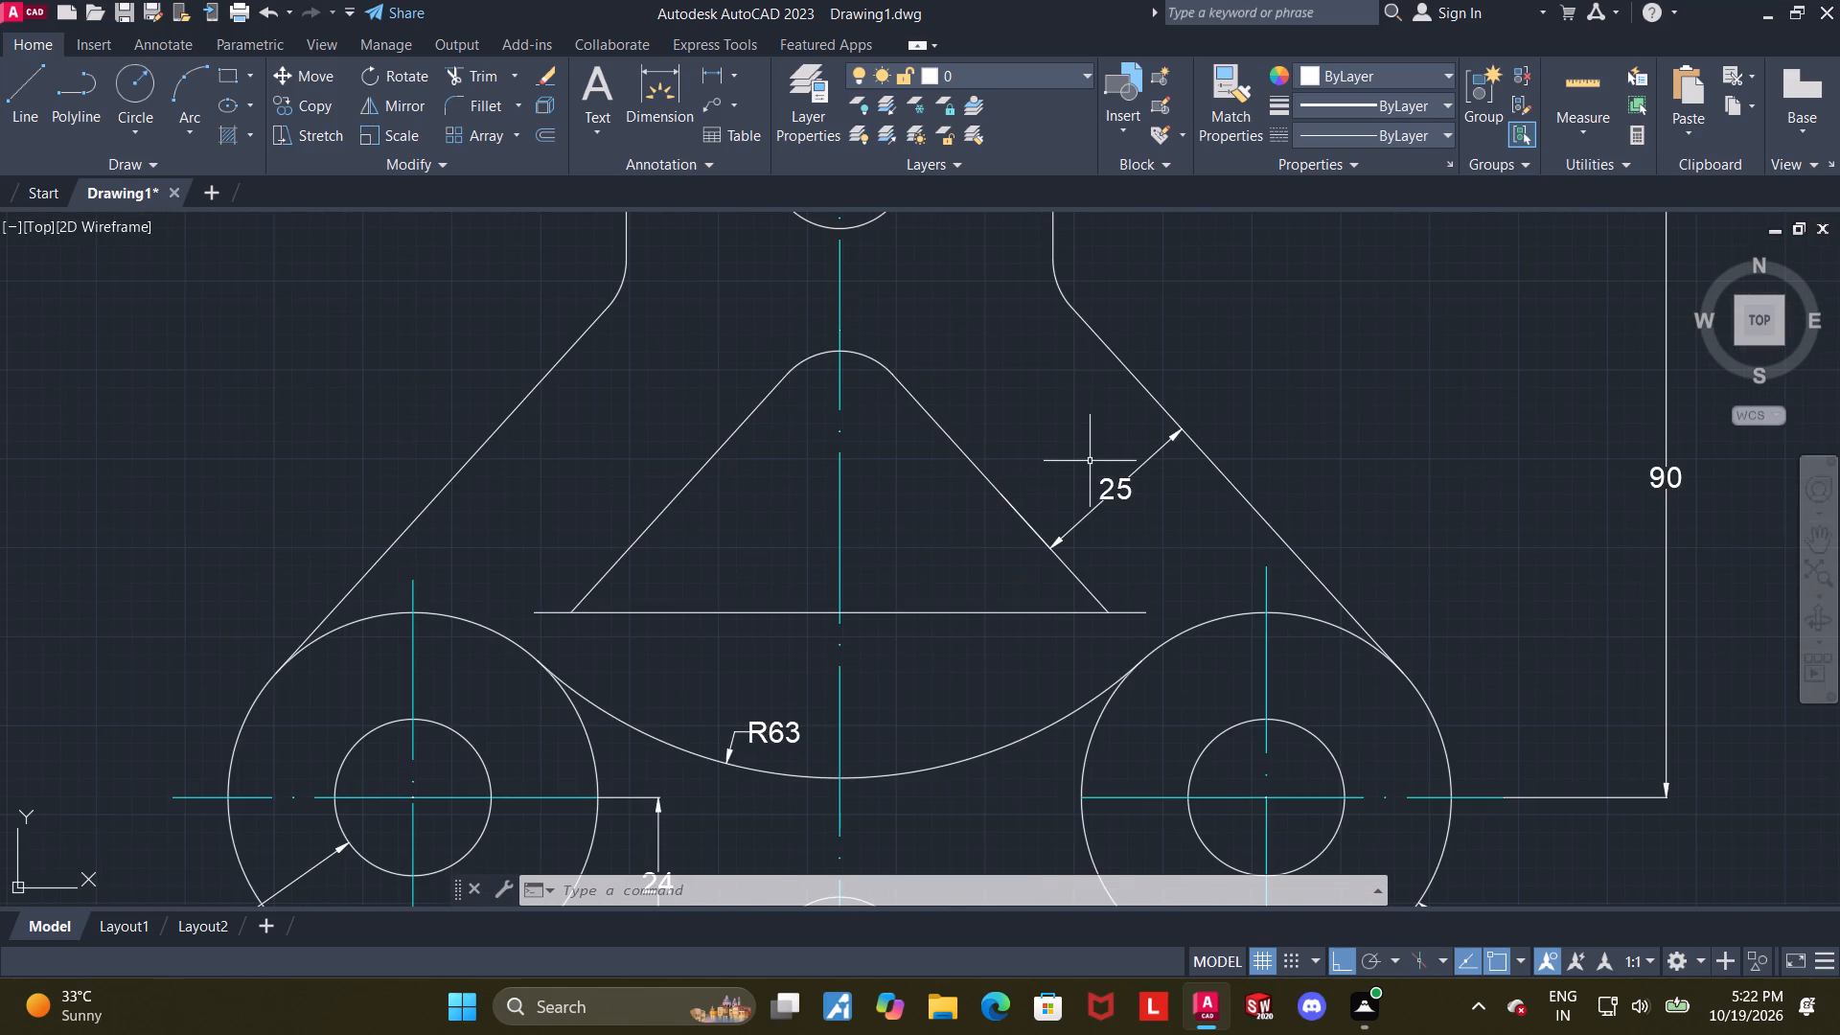
scroll(1090, 462, up, 1)
scroll(1090, 462, down, 2)
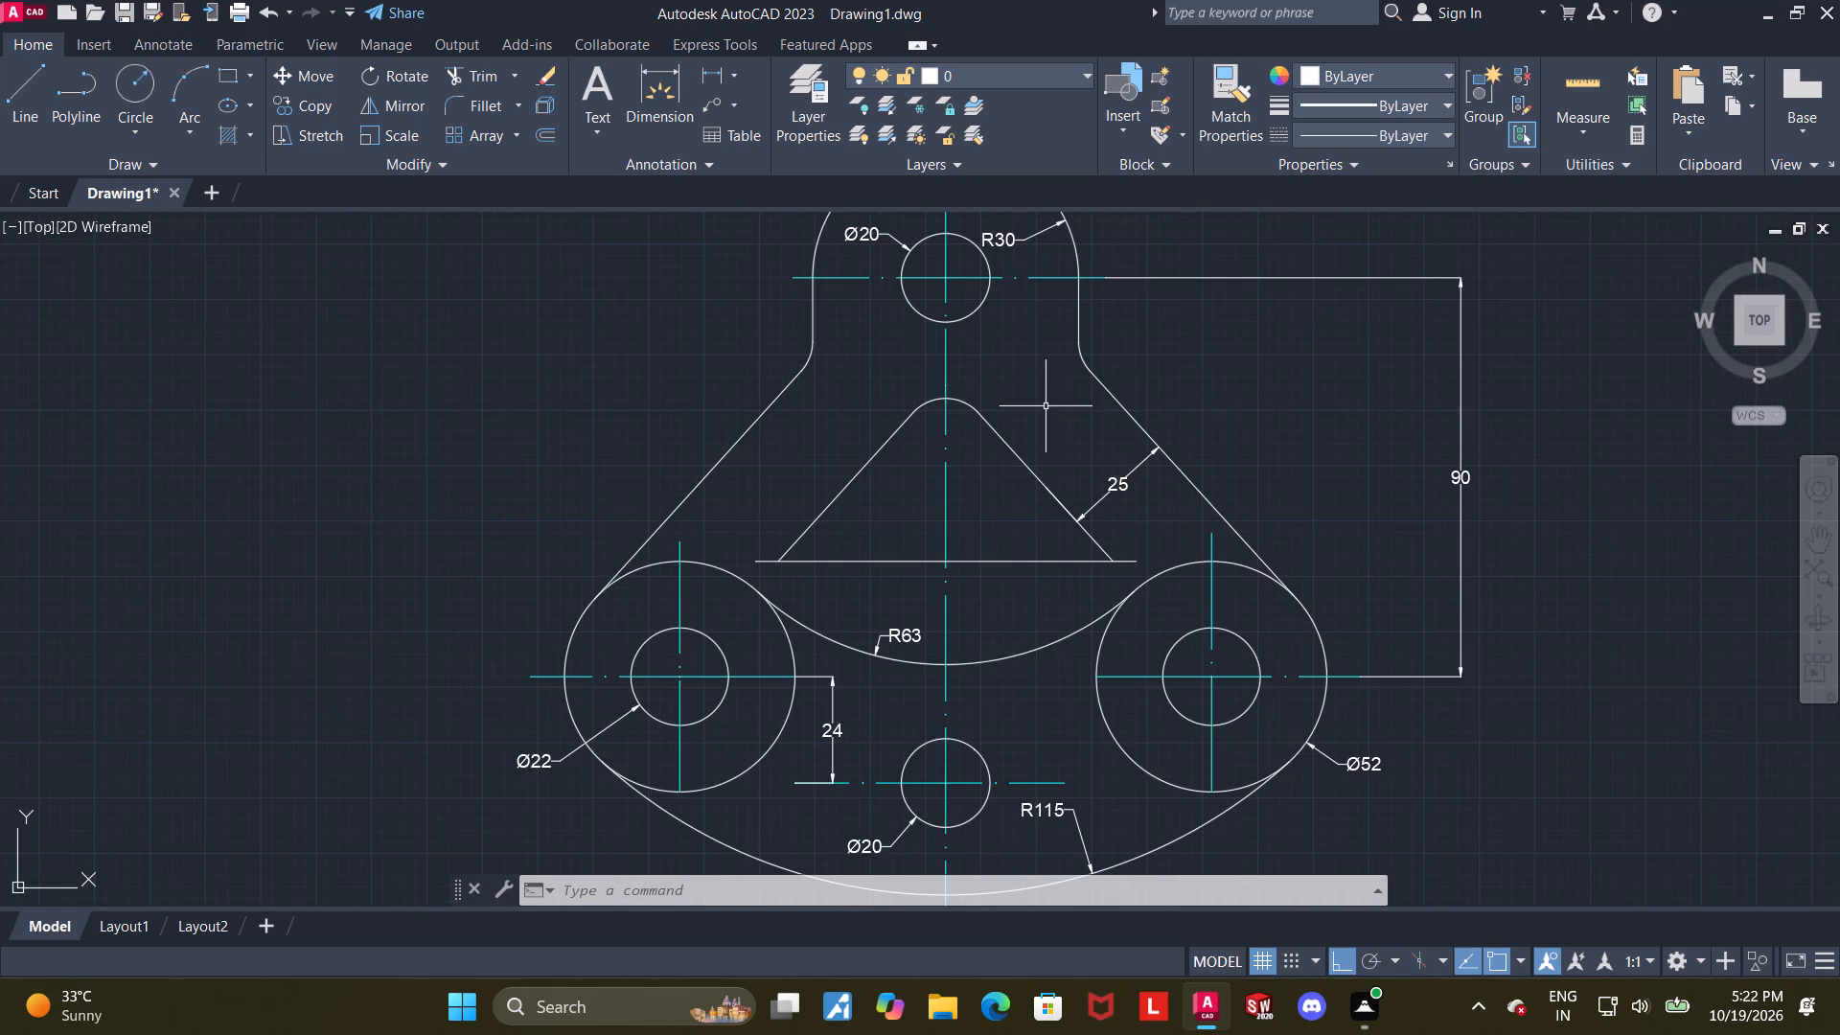
middle_drag(1046, 415, 1053, 476)
middle_drag(1047, 471, 1048, 523)
scroll(1047, 515, up, 1)
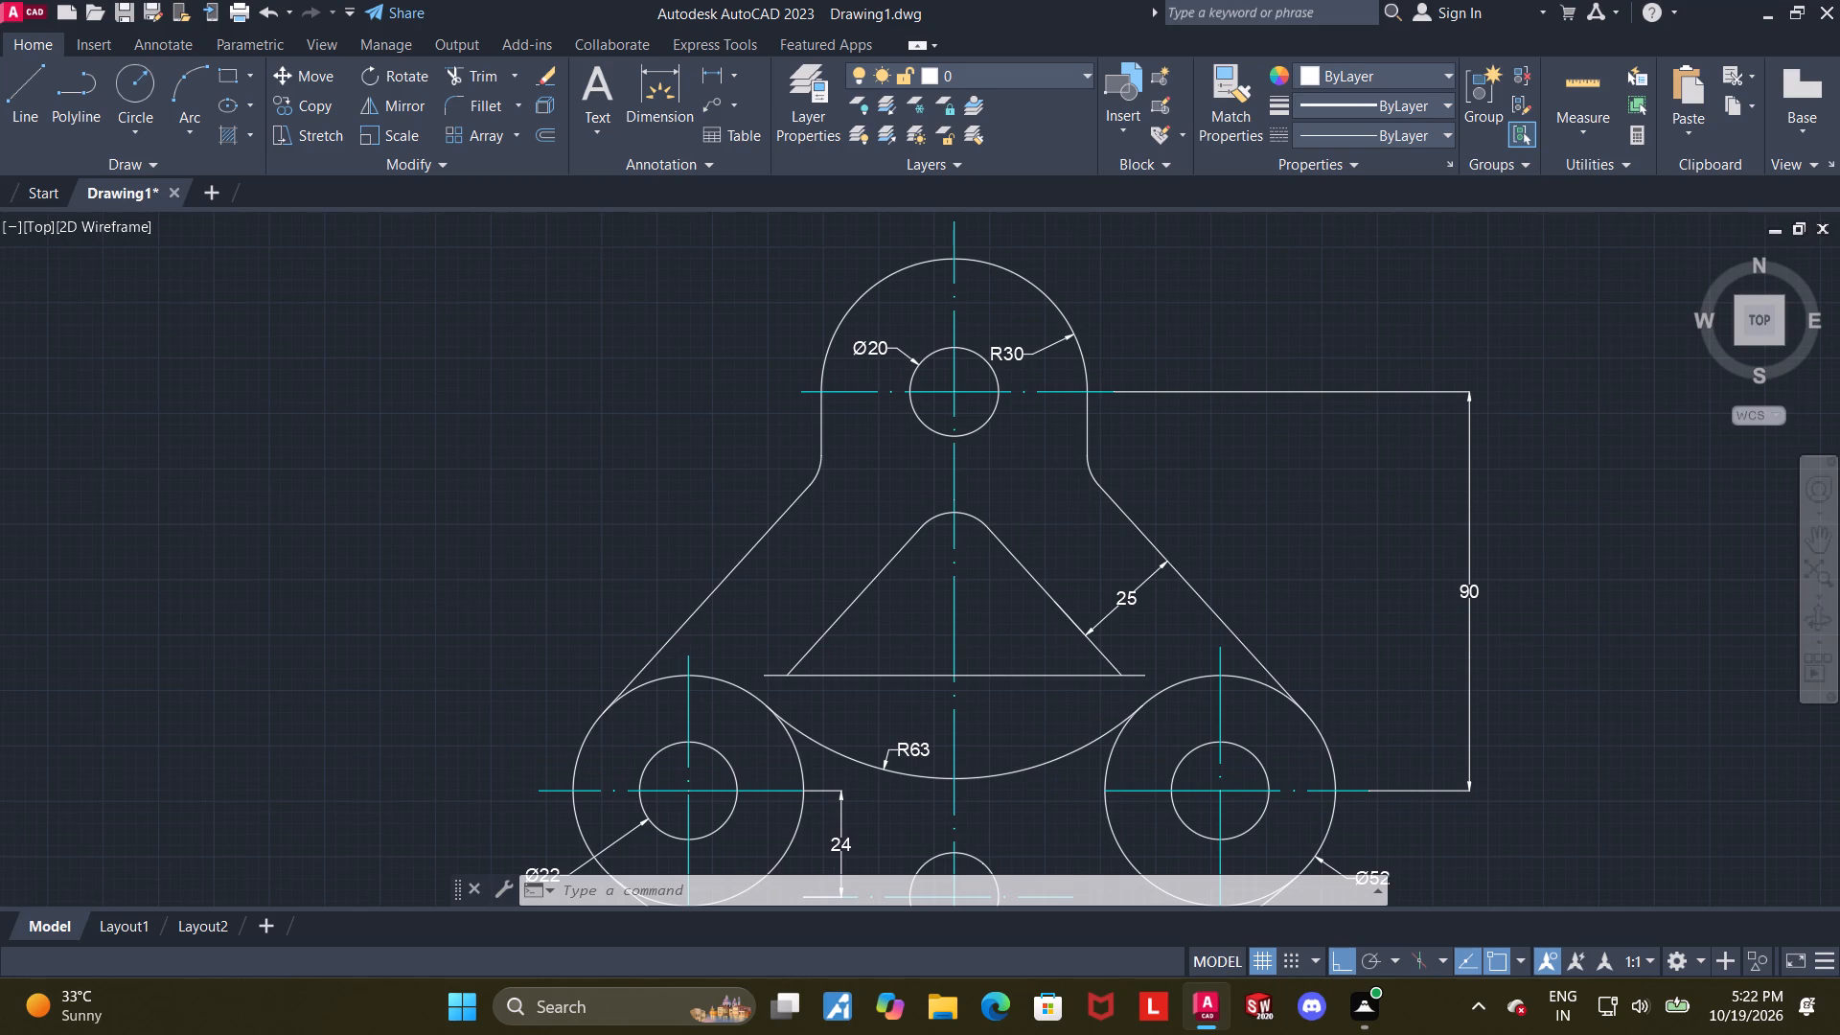
click(1177, 645)
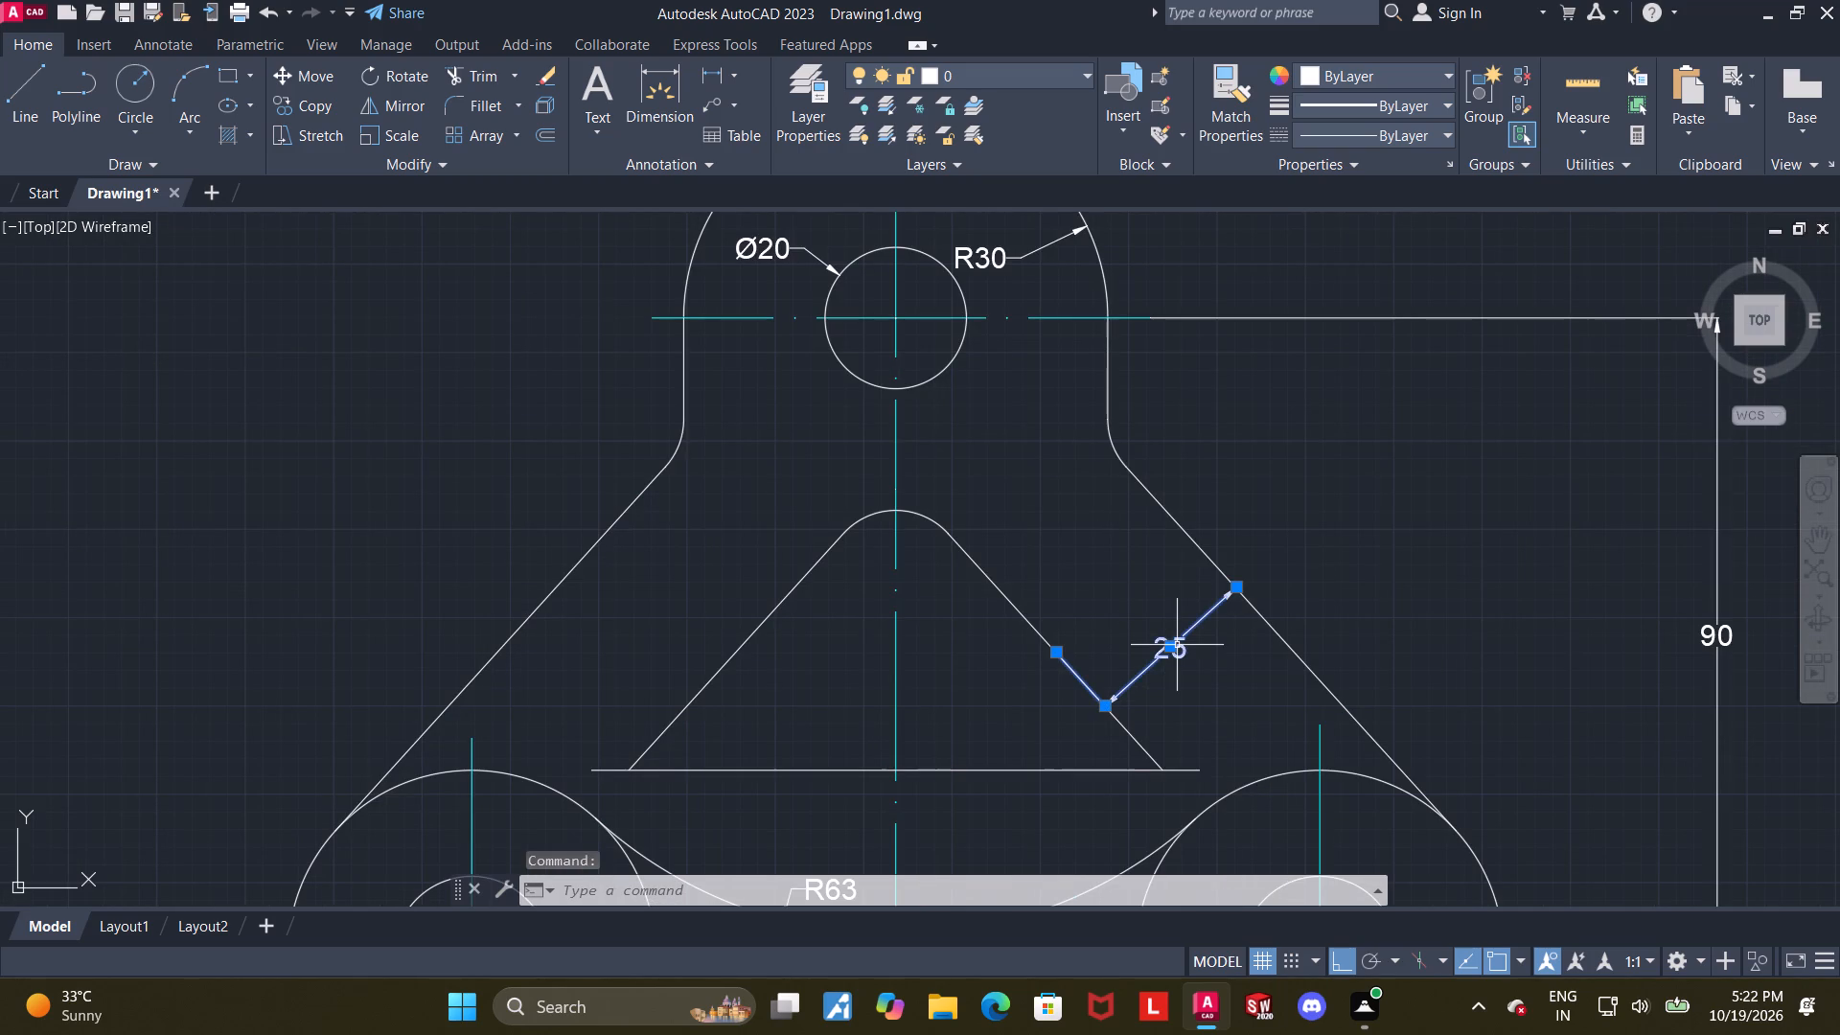
key(Delete)
Delete the inner opening's two slanted lines and the fillet arc at its apex, keeping the horizontal base line.
click(1052, 642)
key(Delete)
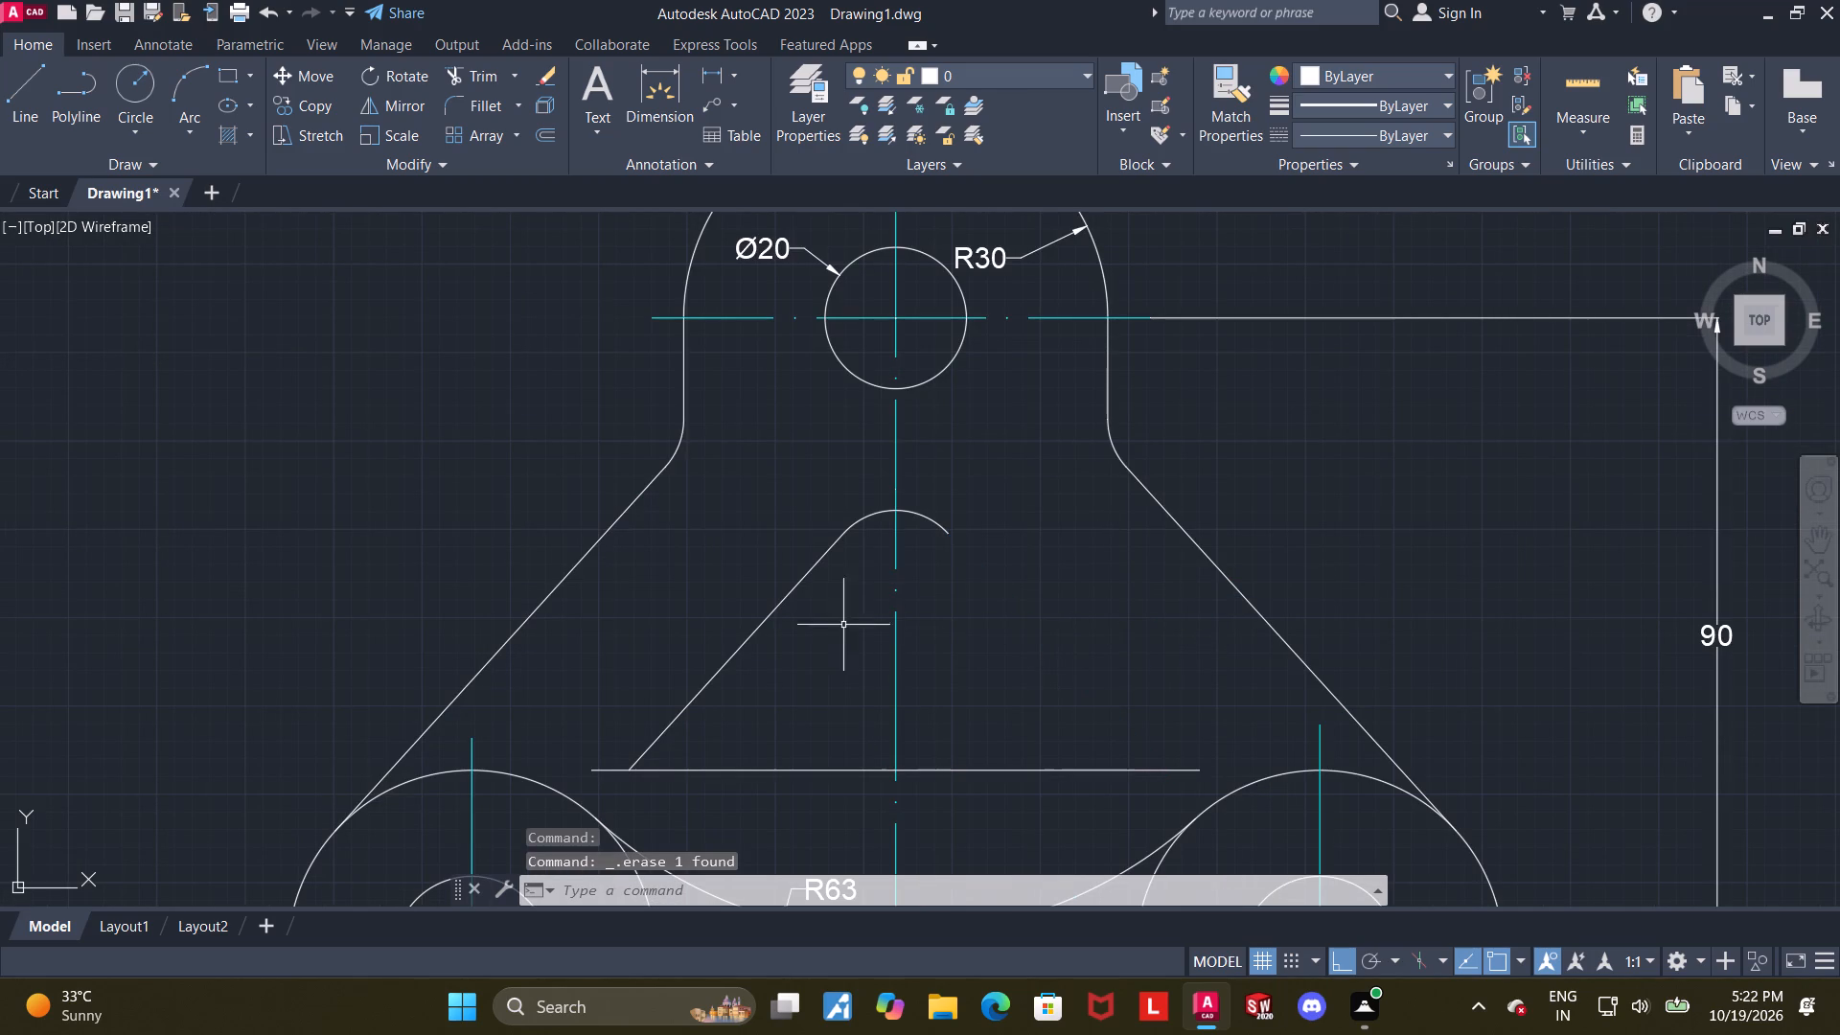
click(784, 602)
key(Delete)
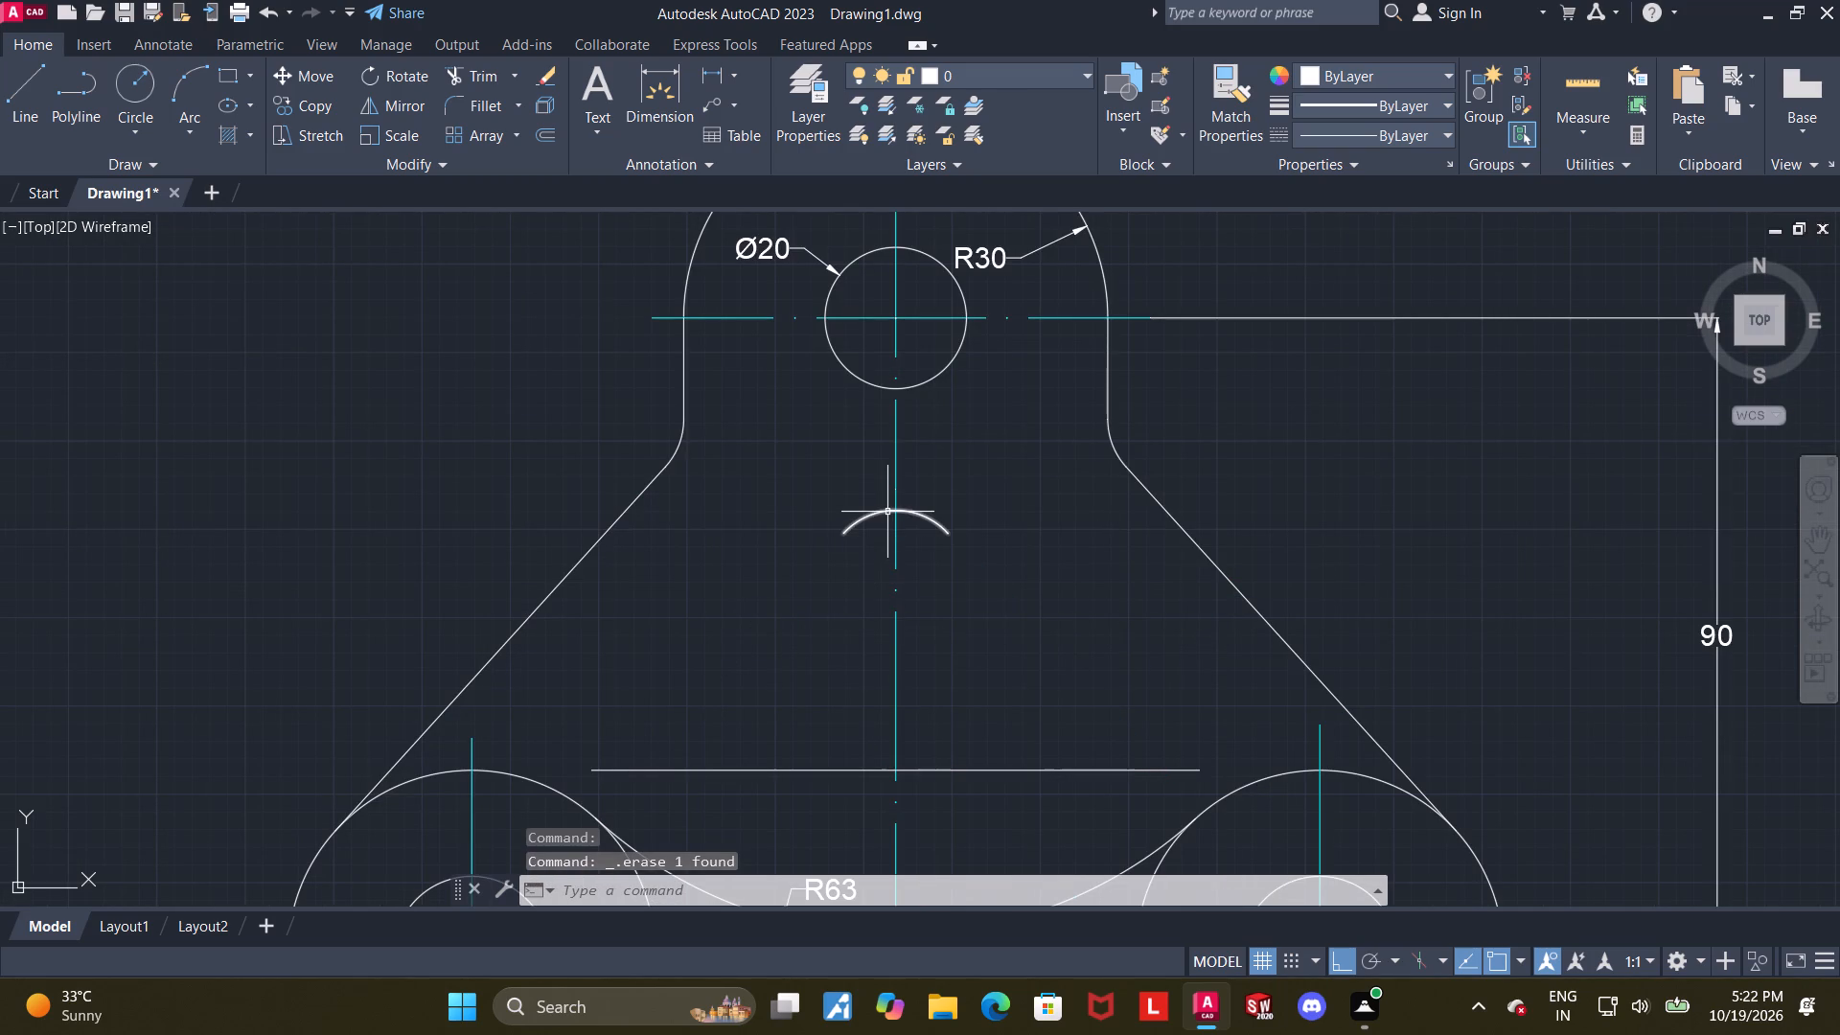
click(887, 512)
key(Delete)
key(Escape)
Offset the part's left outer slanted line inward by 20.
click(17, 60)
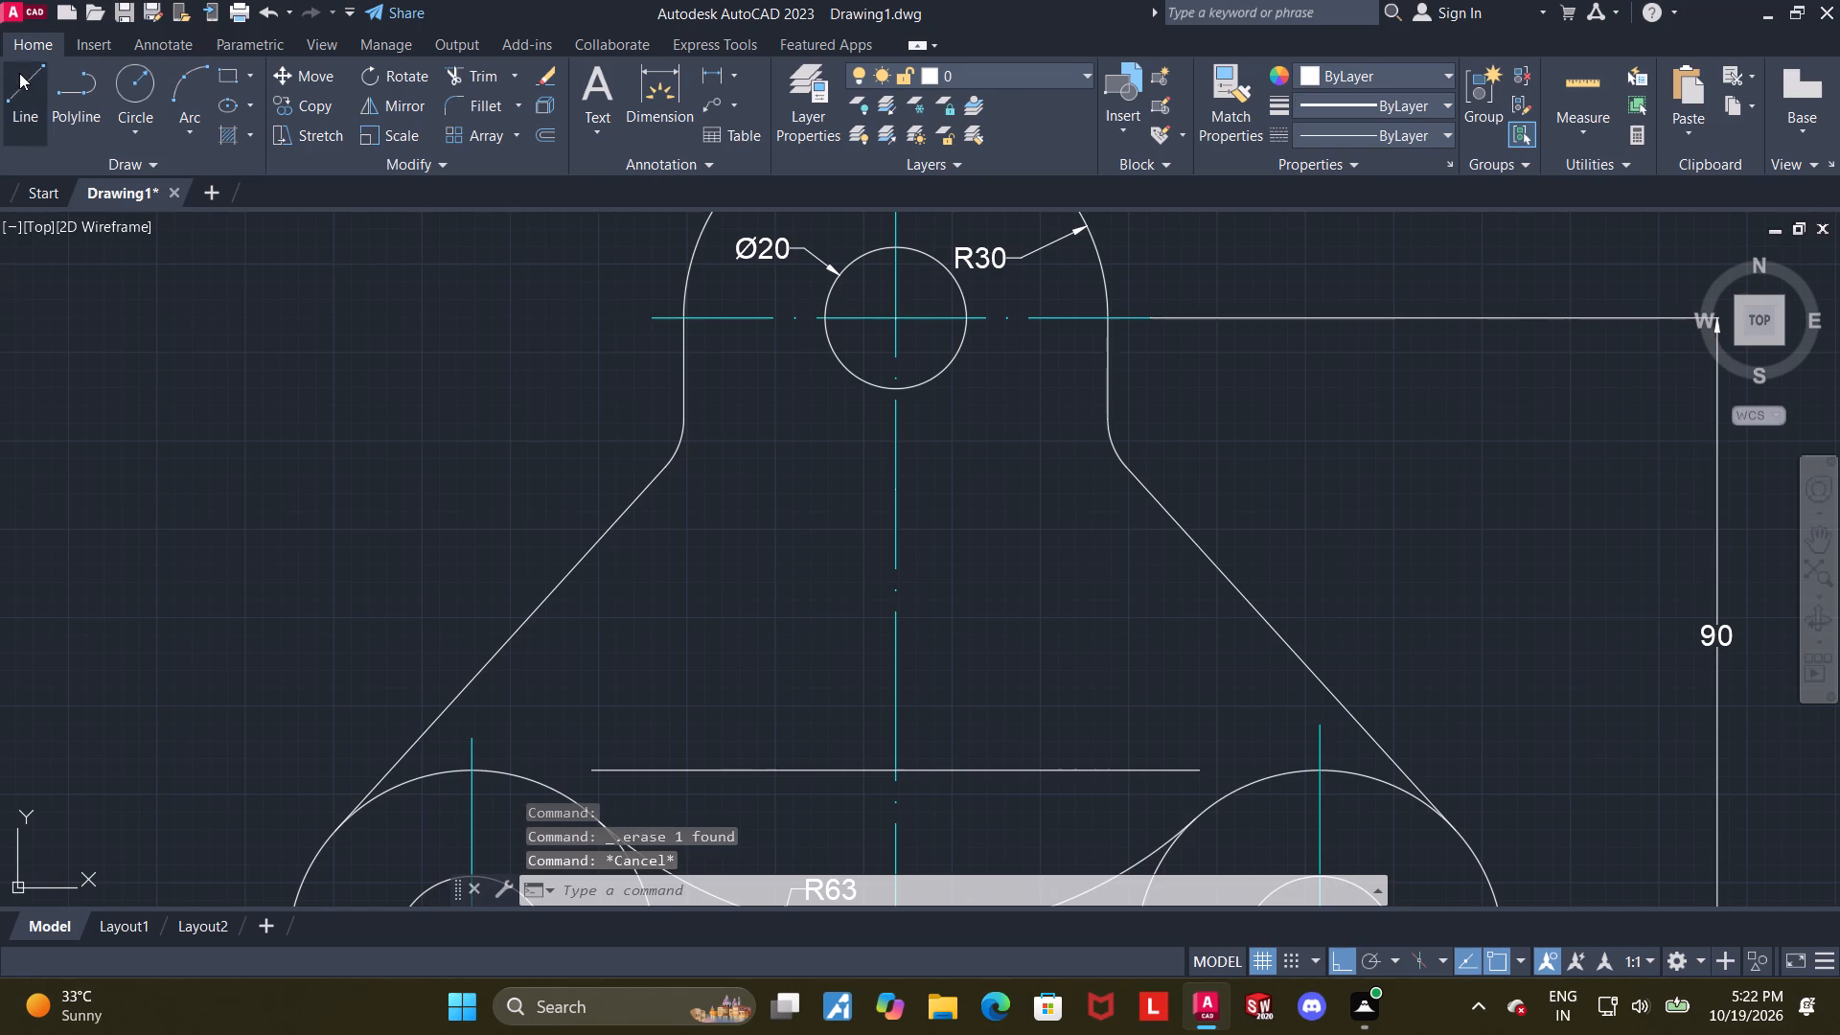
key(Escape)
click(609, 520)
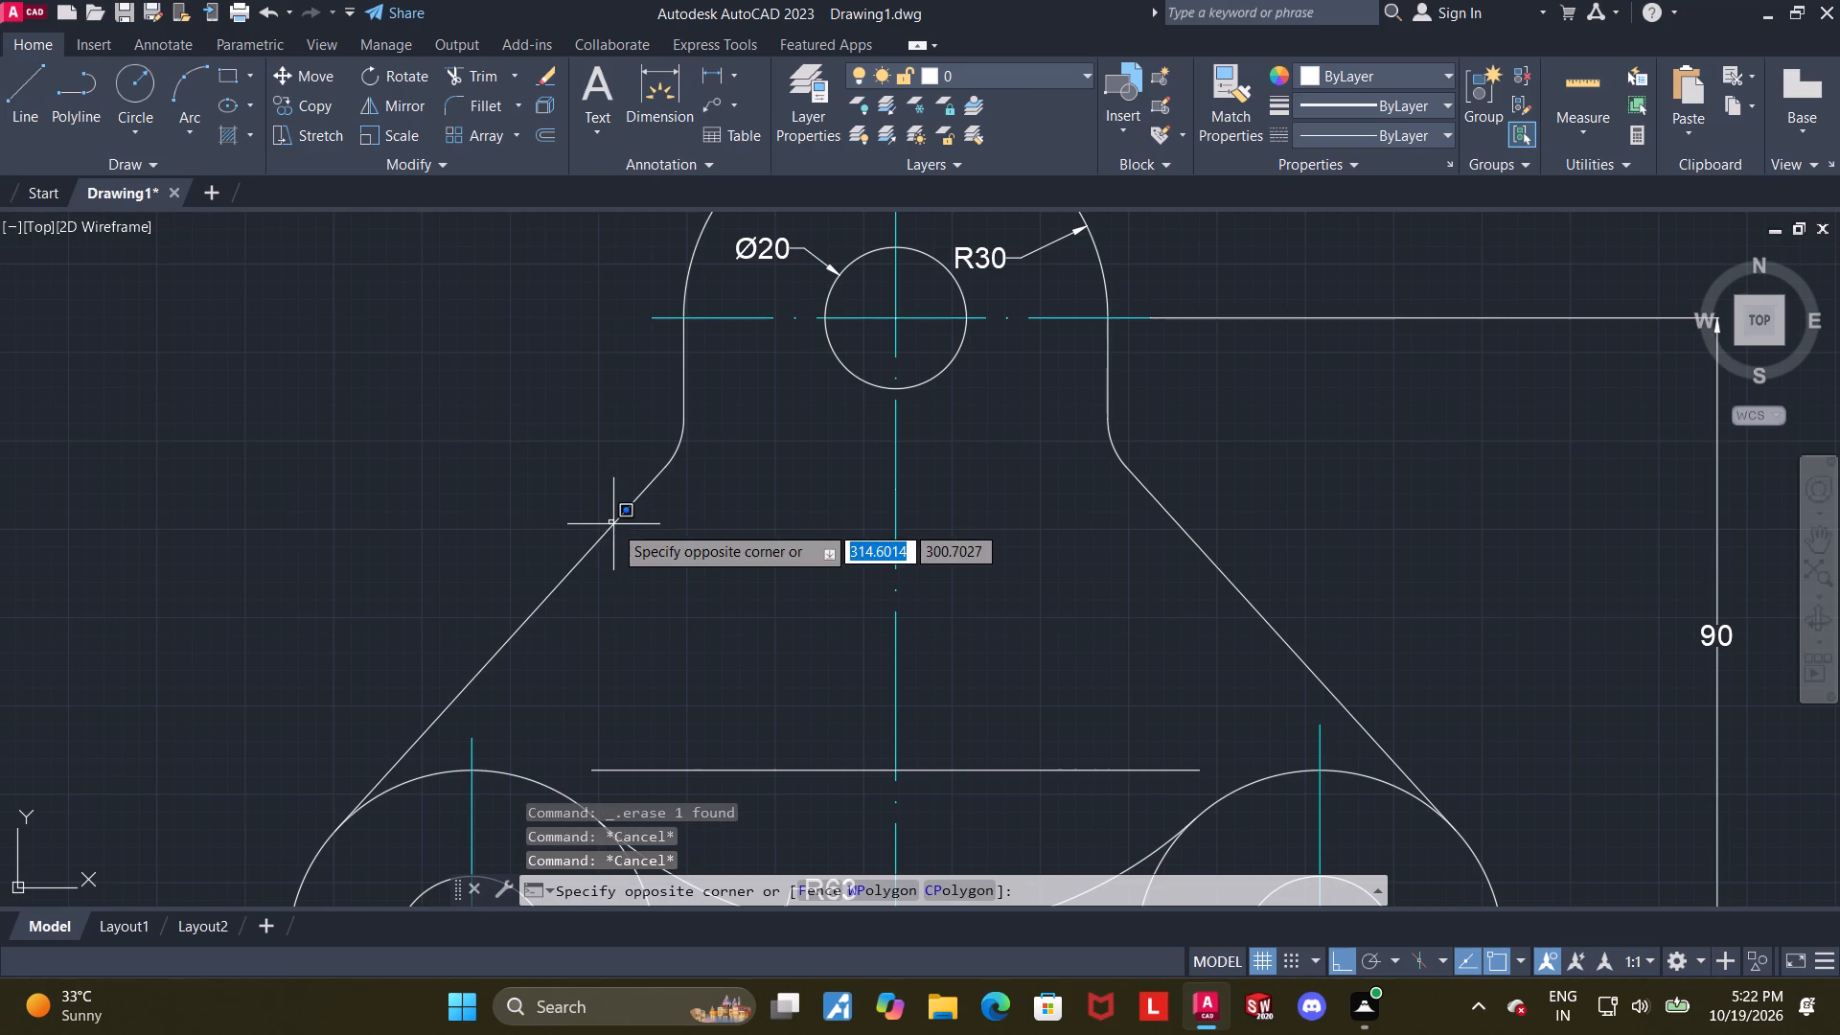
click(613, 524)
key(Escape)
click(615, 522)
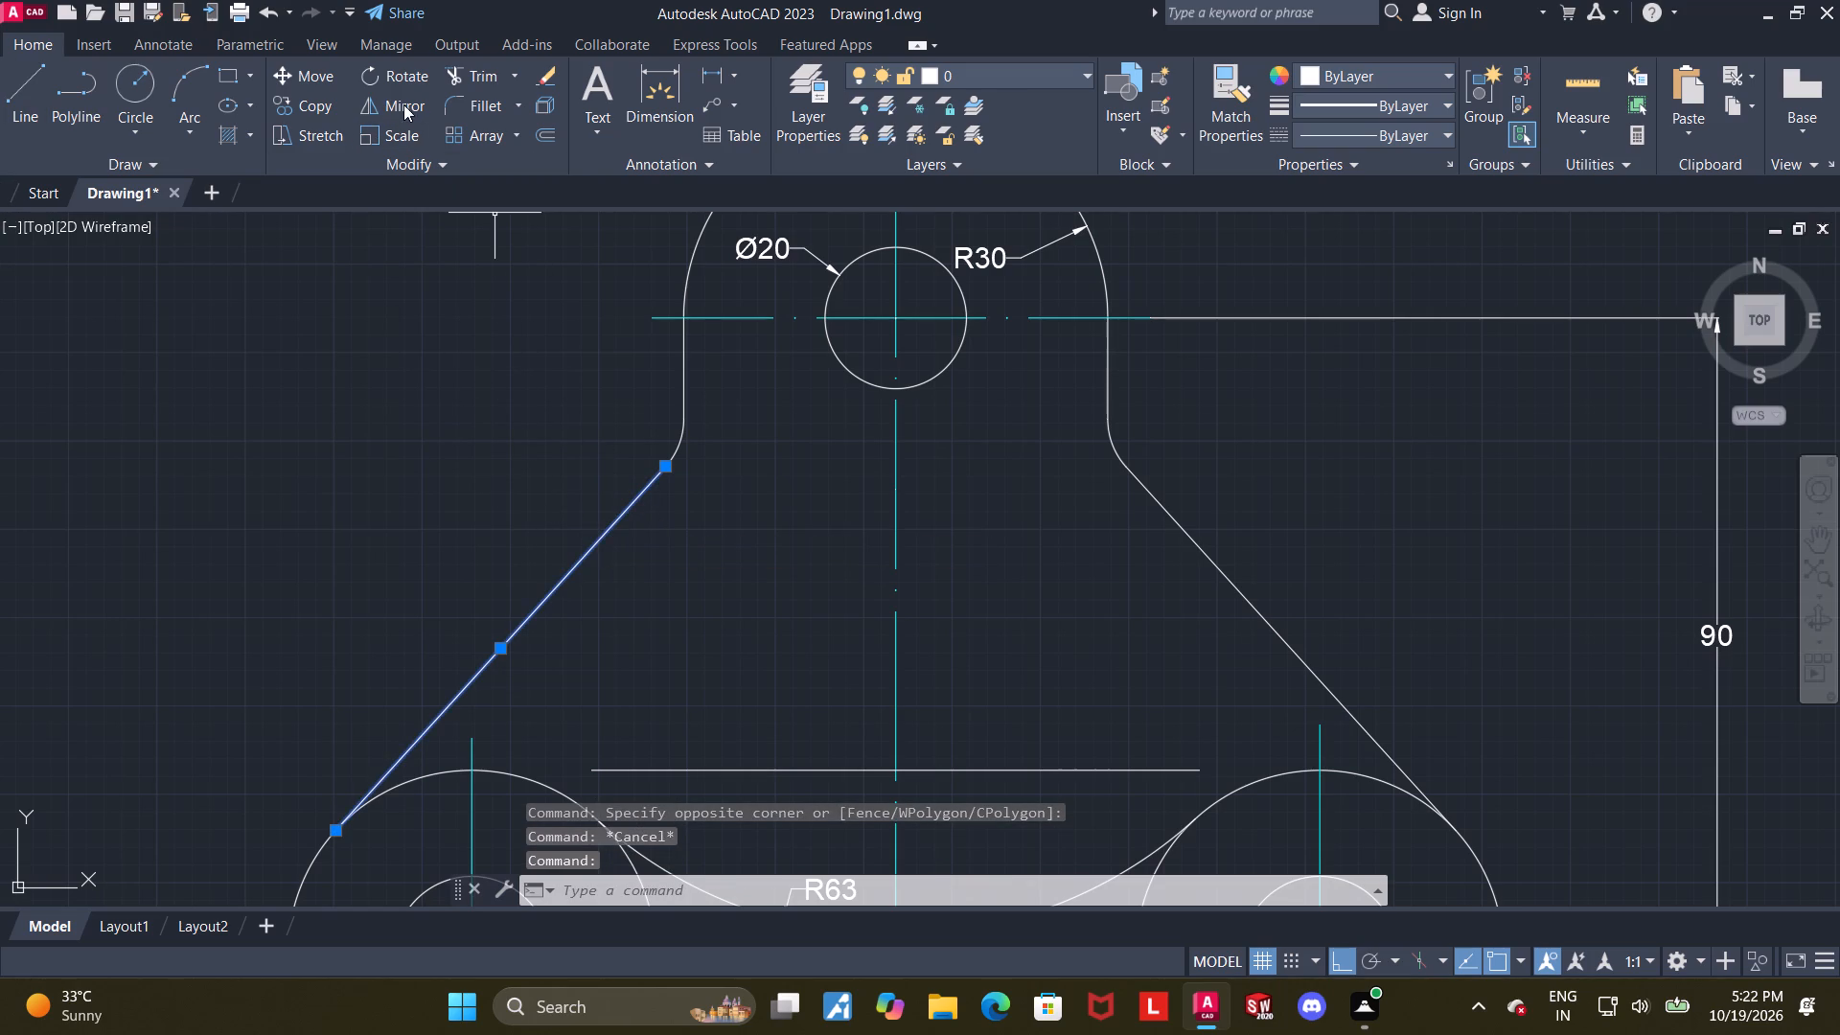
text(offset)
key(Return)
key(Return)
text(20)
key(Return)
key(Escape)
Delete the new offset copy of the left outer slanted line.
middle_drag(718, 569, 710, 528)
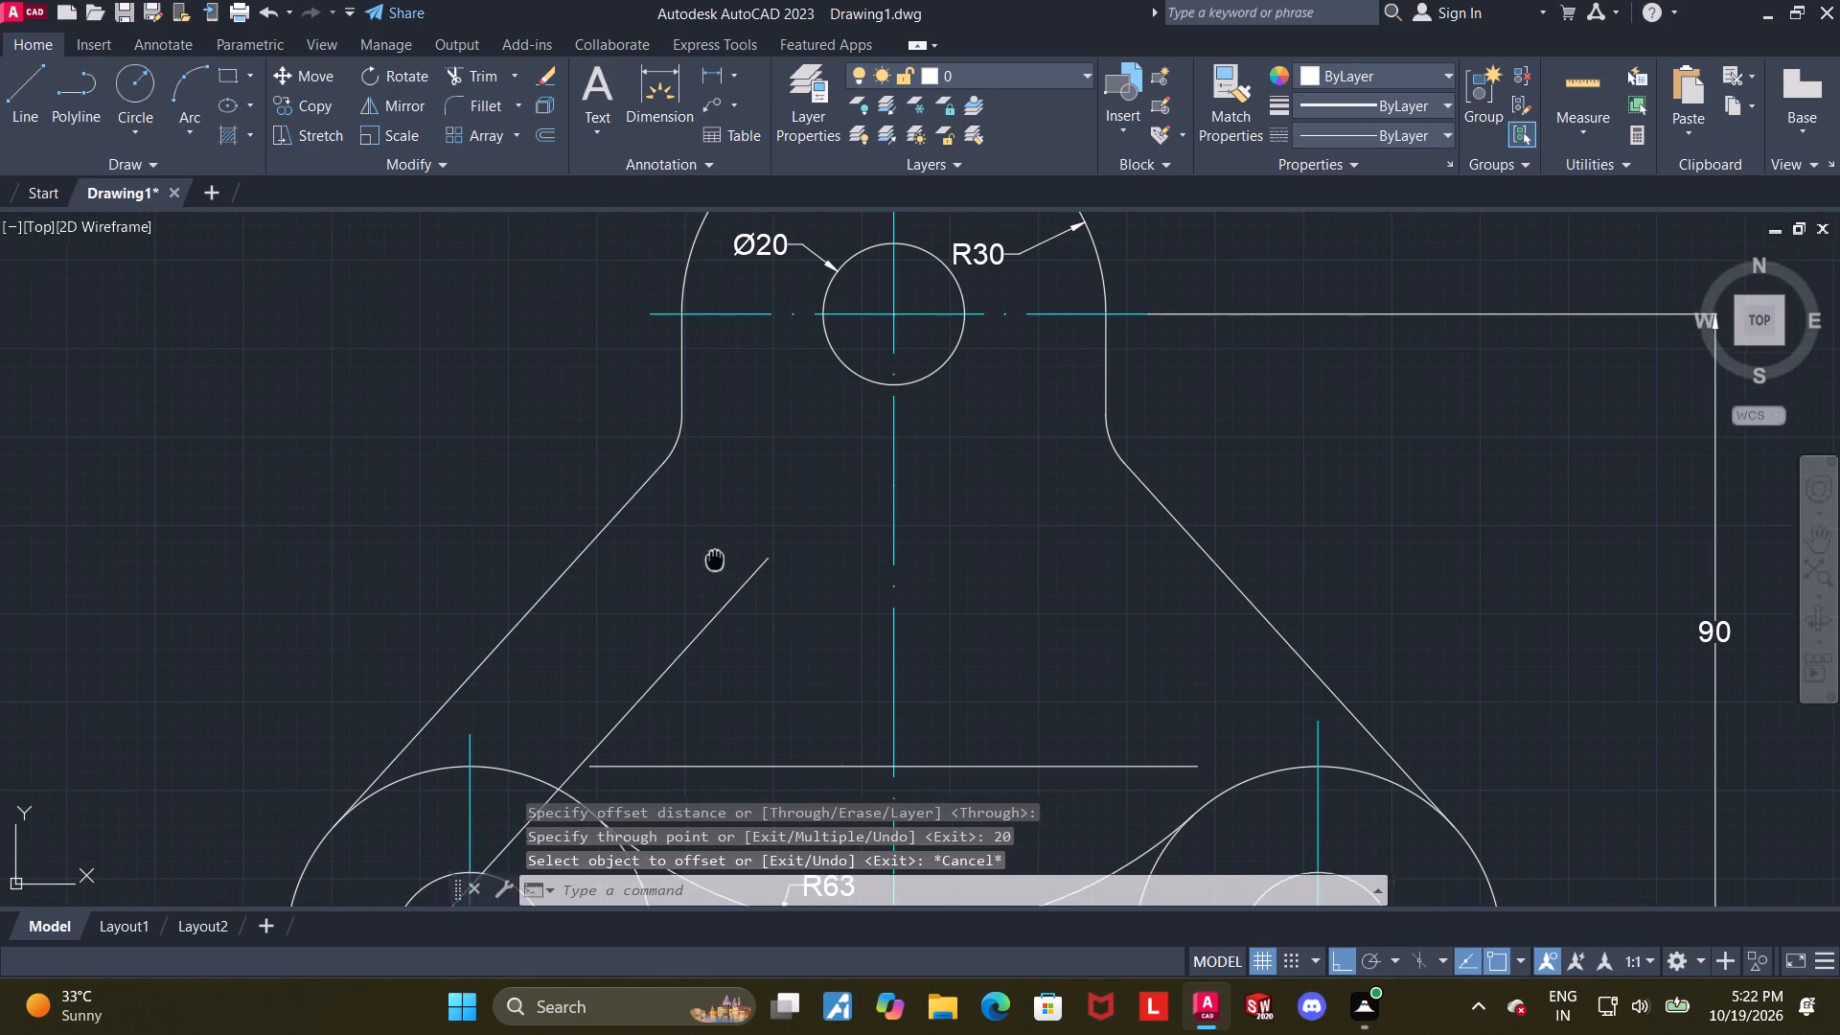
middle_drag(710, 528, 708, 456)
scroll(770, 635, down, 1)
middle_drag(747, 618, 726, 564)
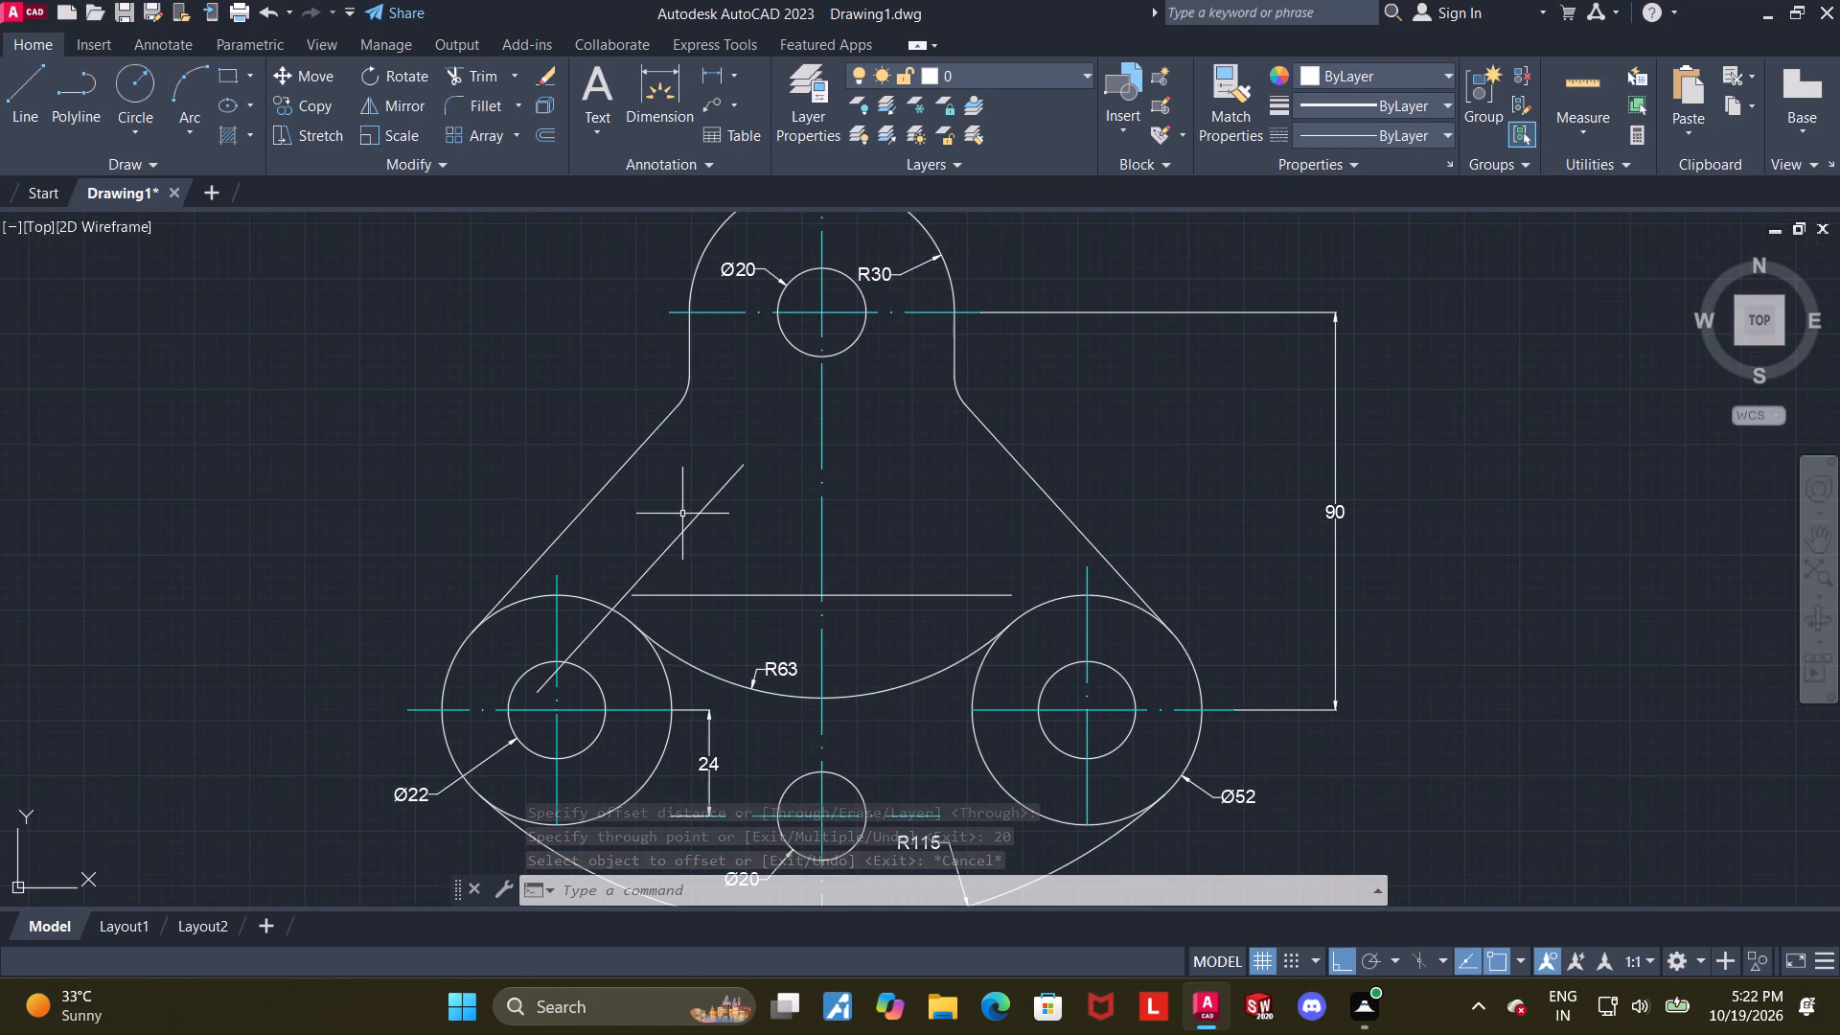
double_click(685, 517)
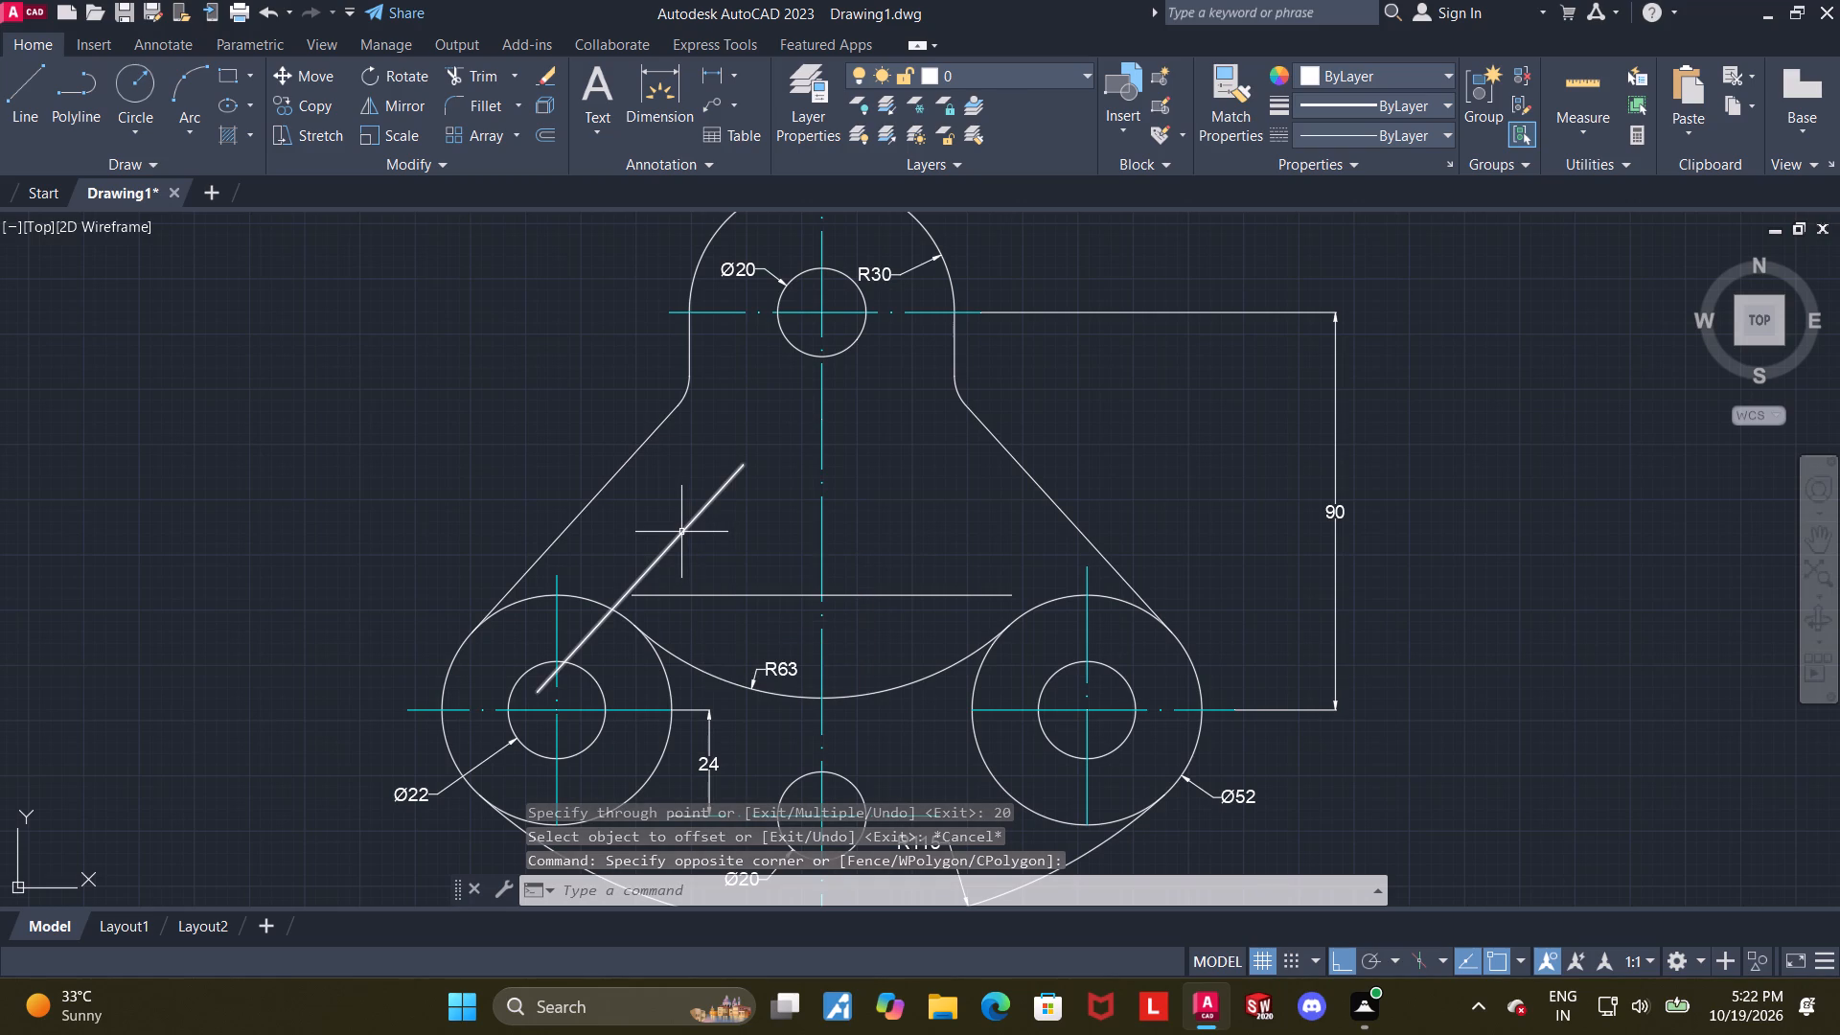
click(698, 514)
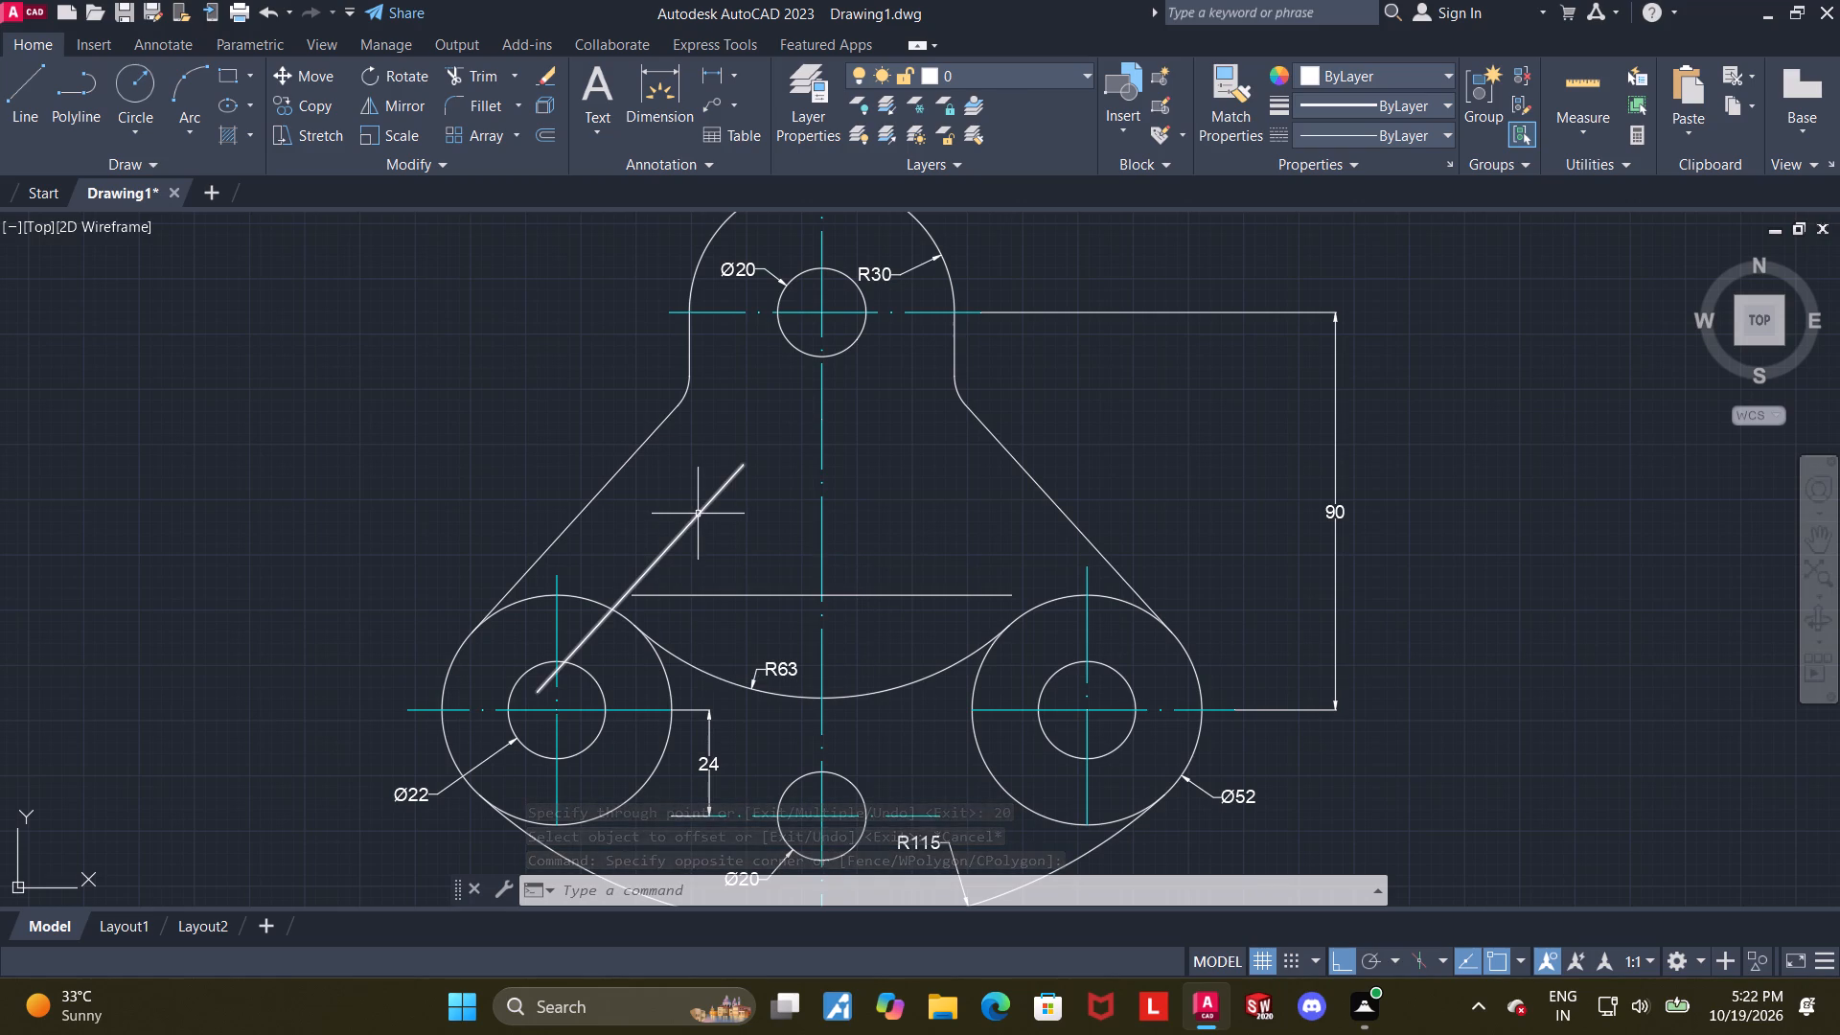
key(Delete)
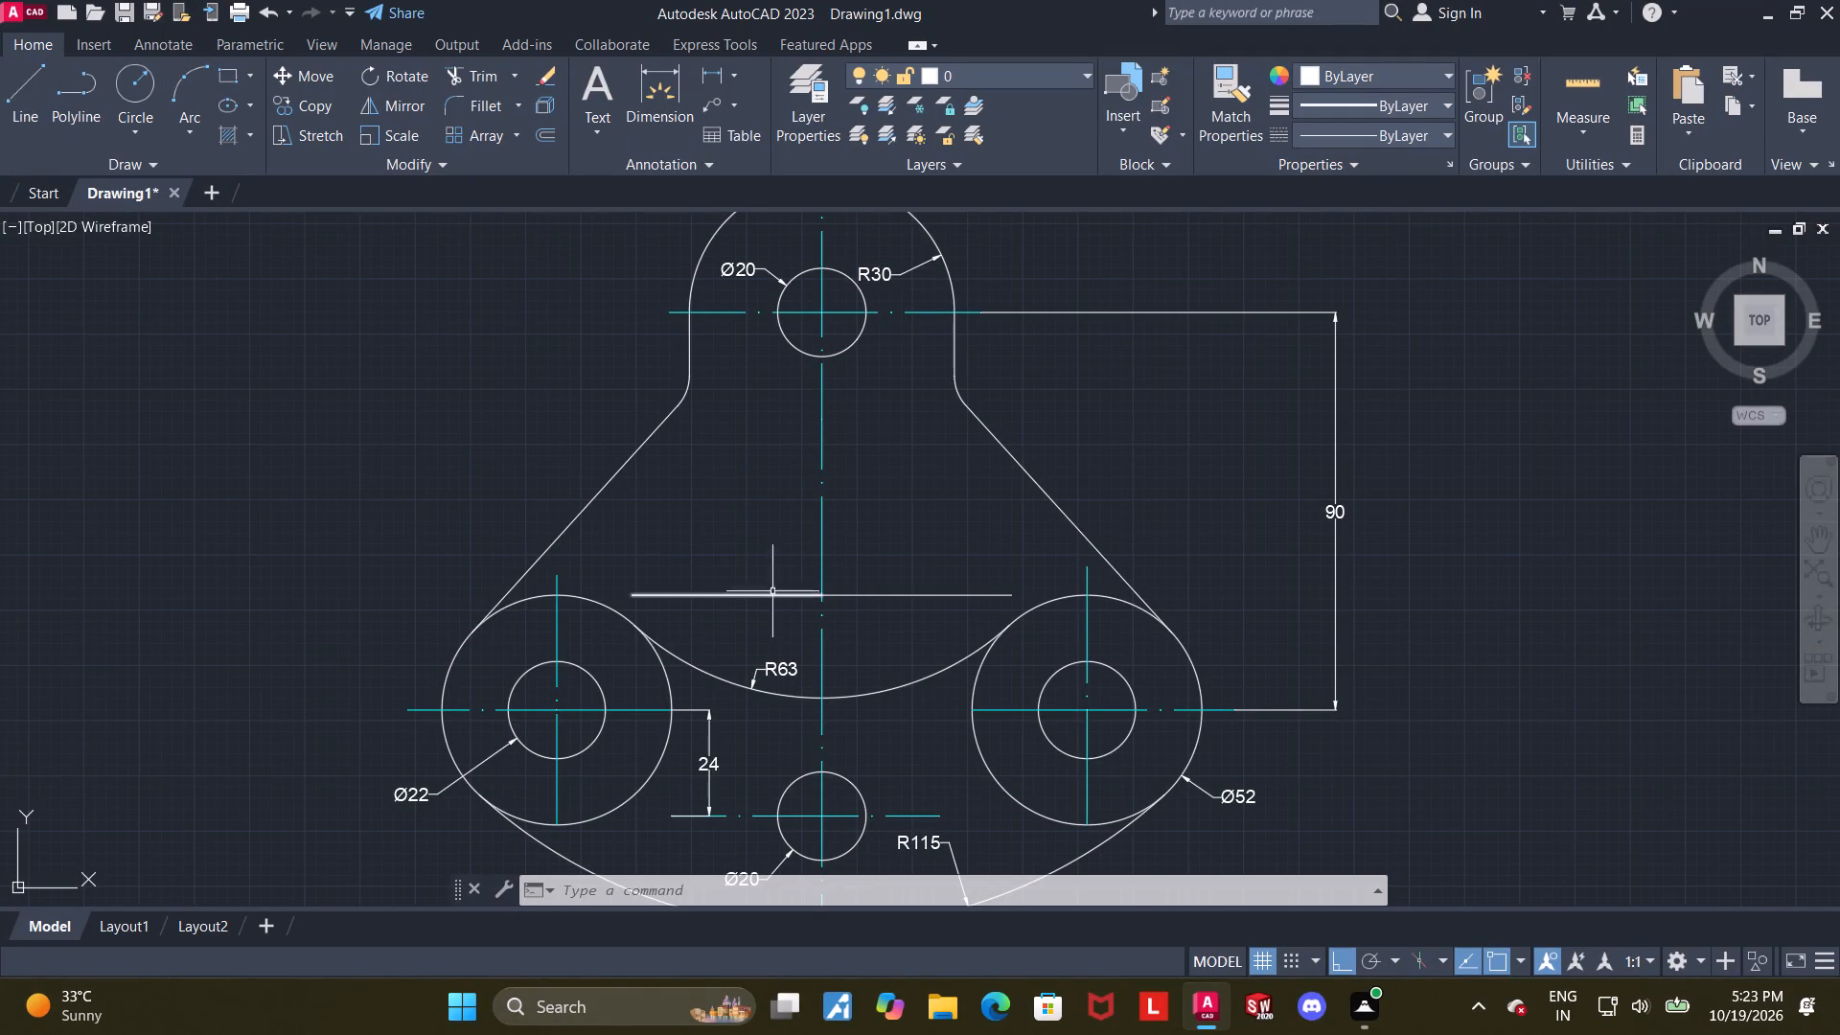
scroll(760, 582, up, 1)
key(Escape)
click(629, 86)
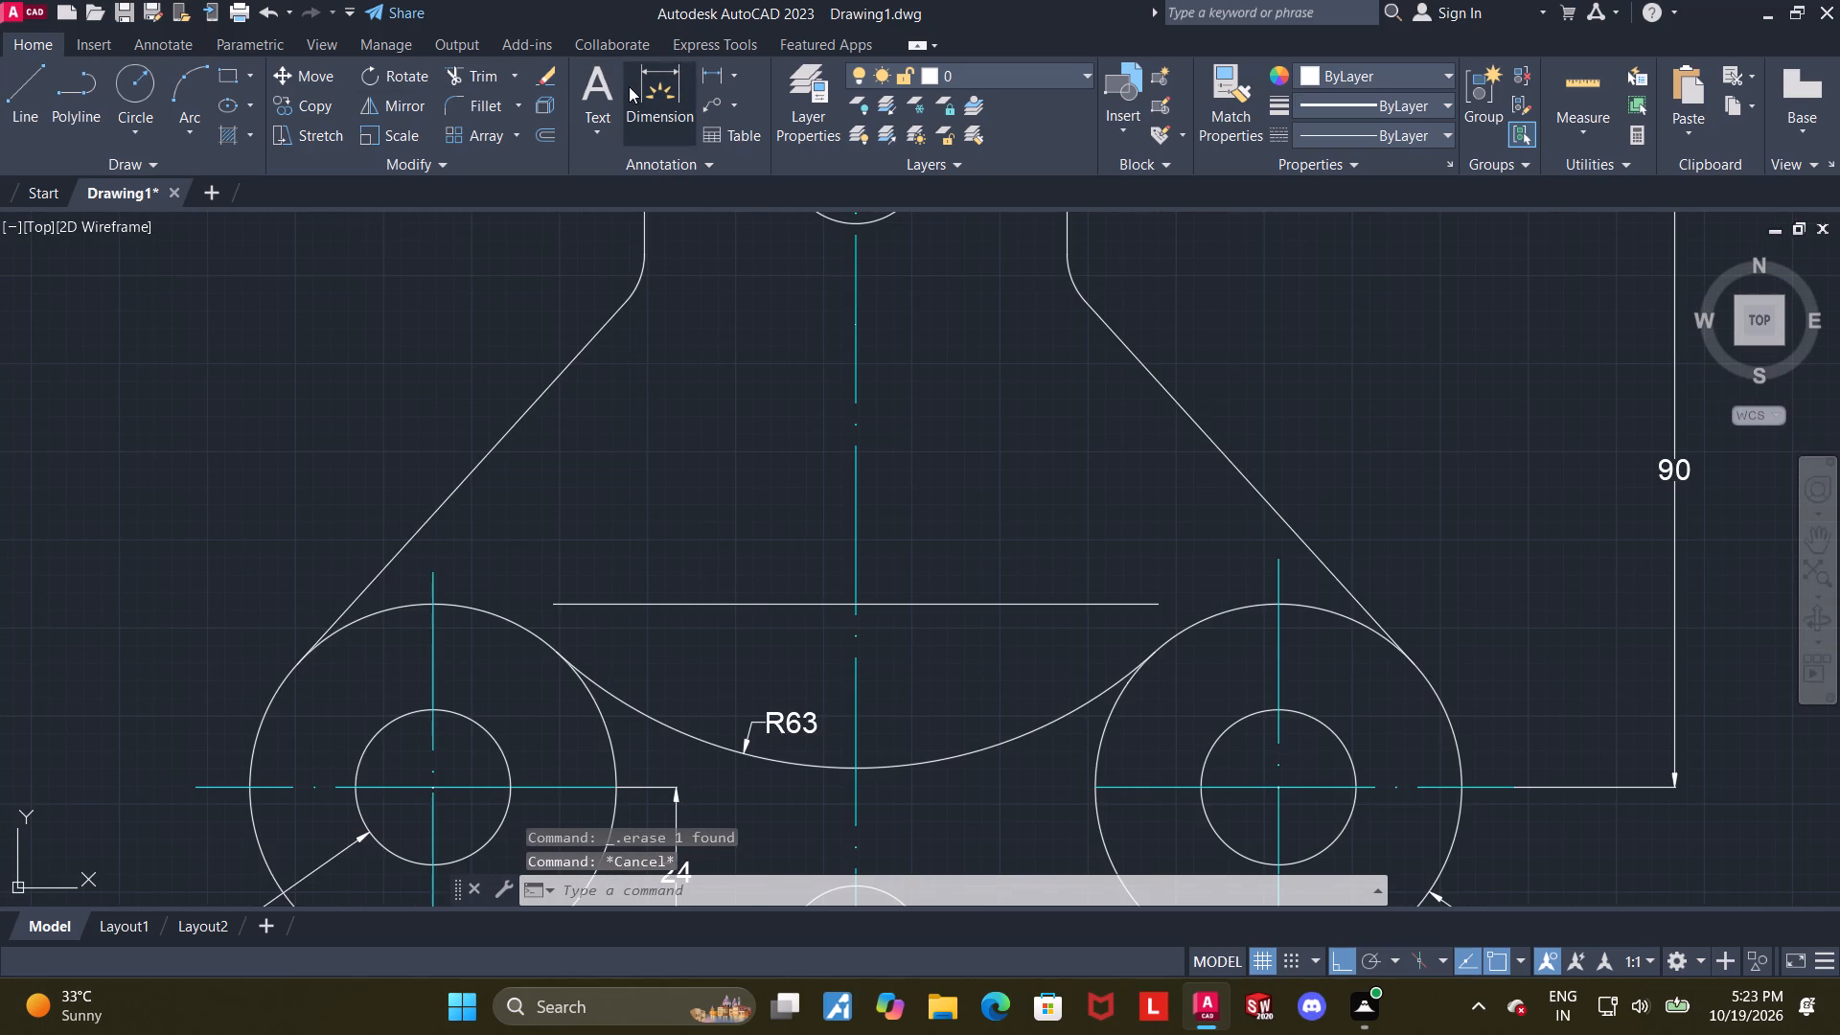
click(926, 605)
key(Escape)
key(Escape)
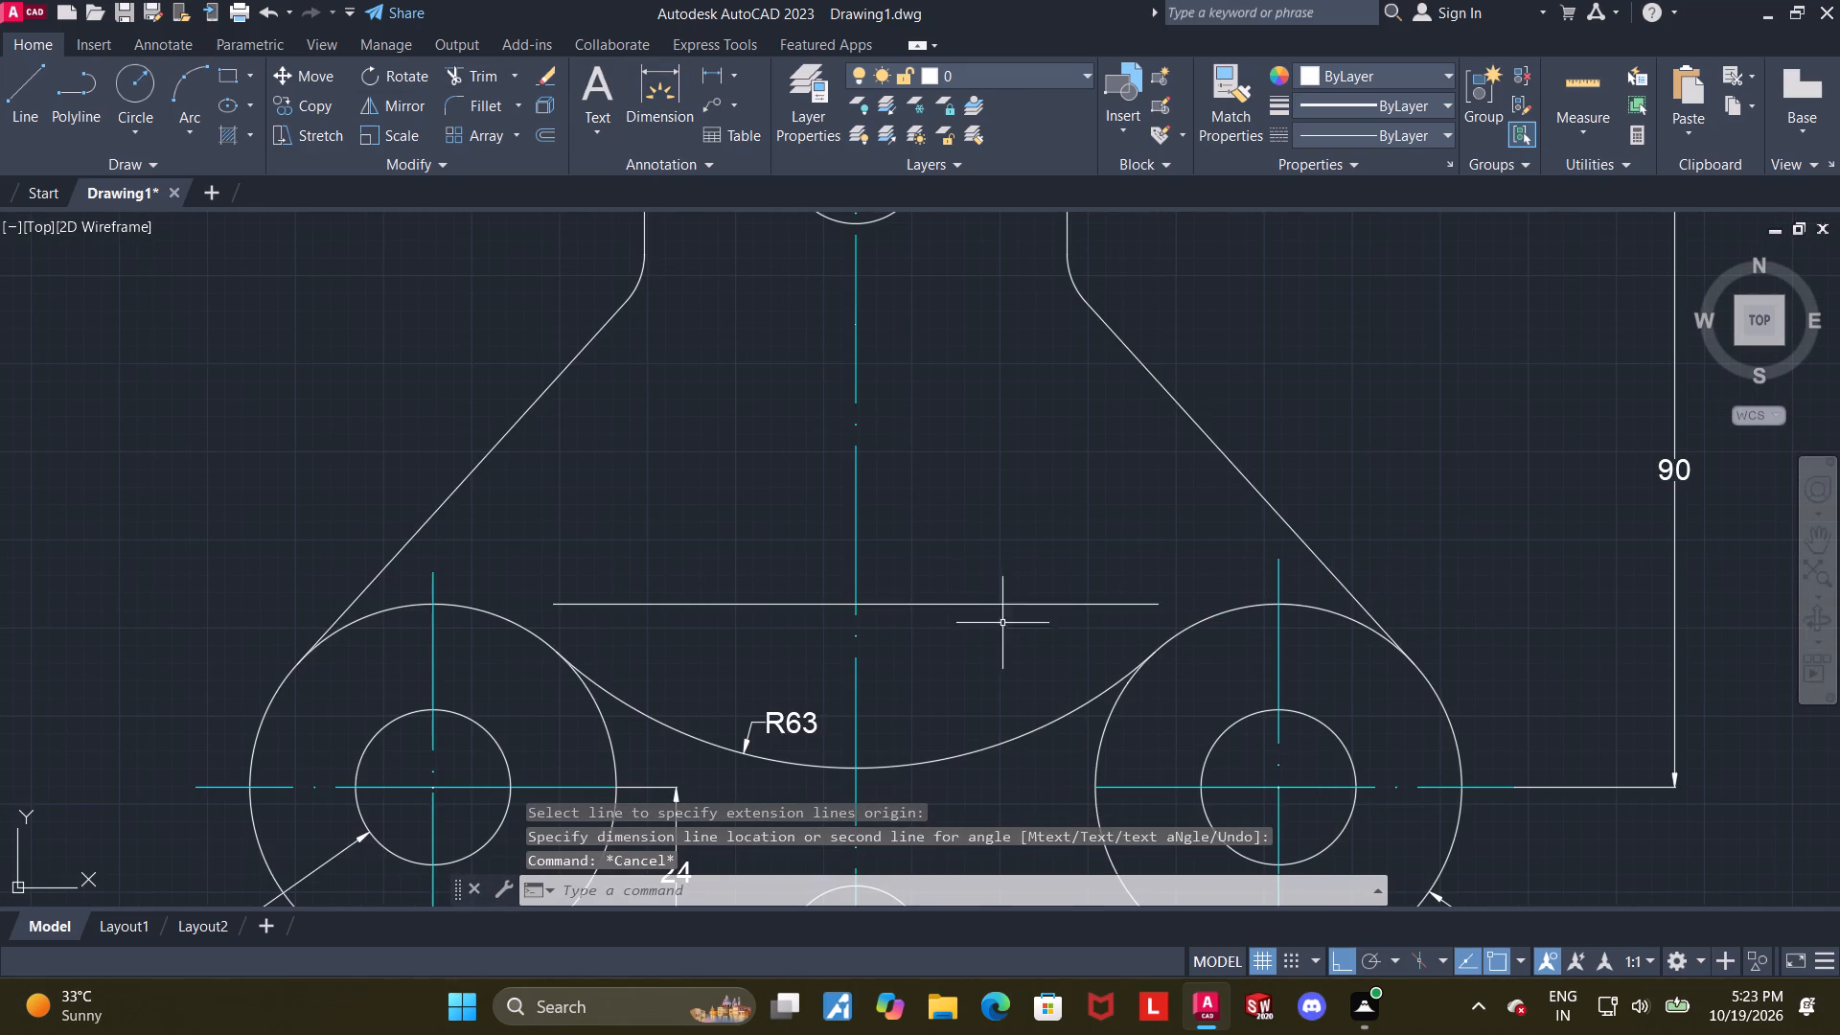
Join the two halves of the horizontal line above the R63 arc into a single line.
click(911, 608)
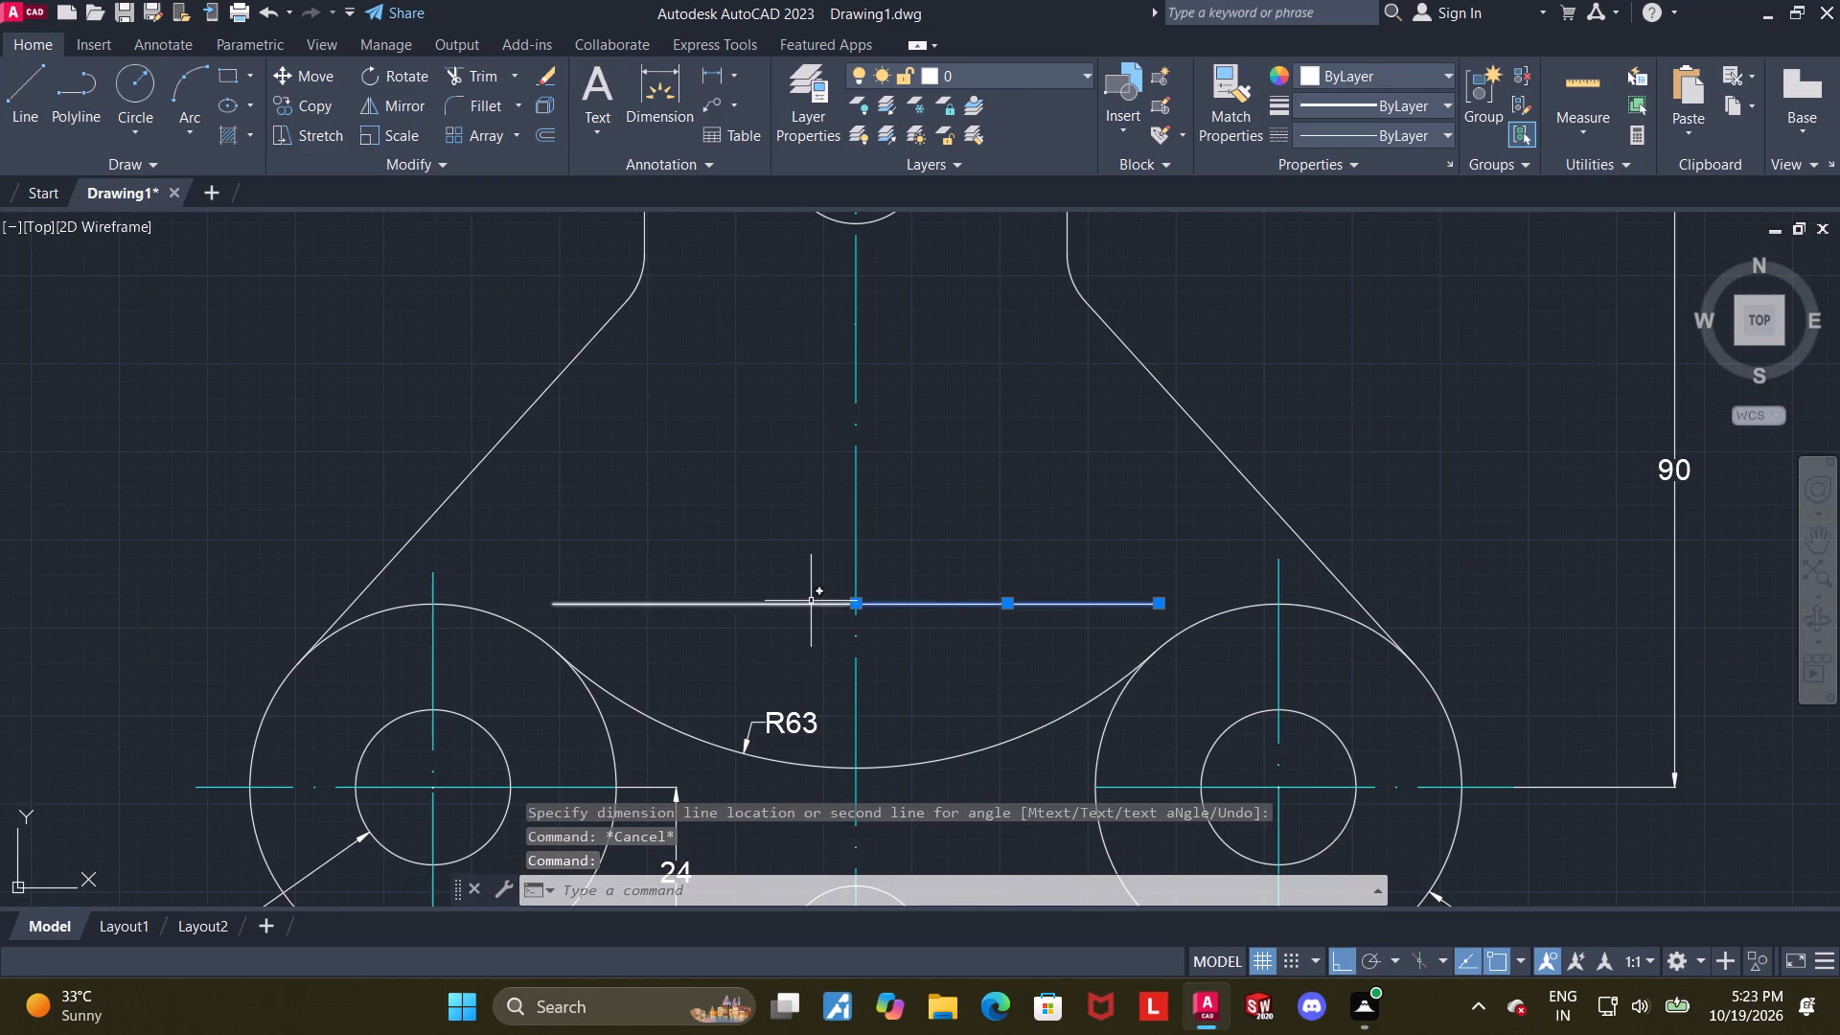
click(810, 602)
key(j)
key(Return)
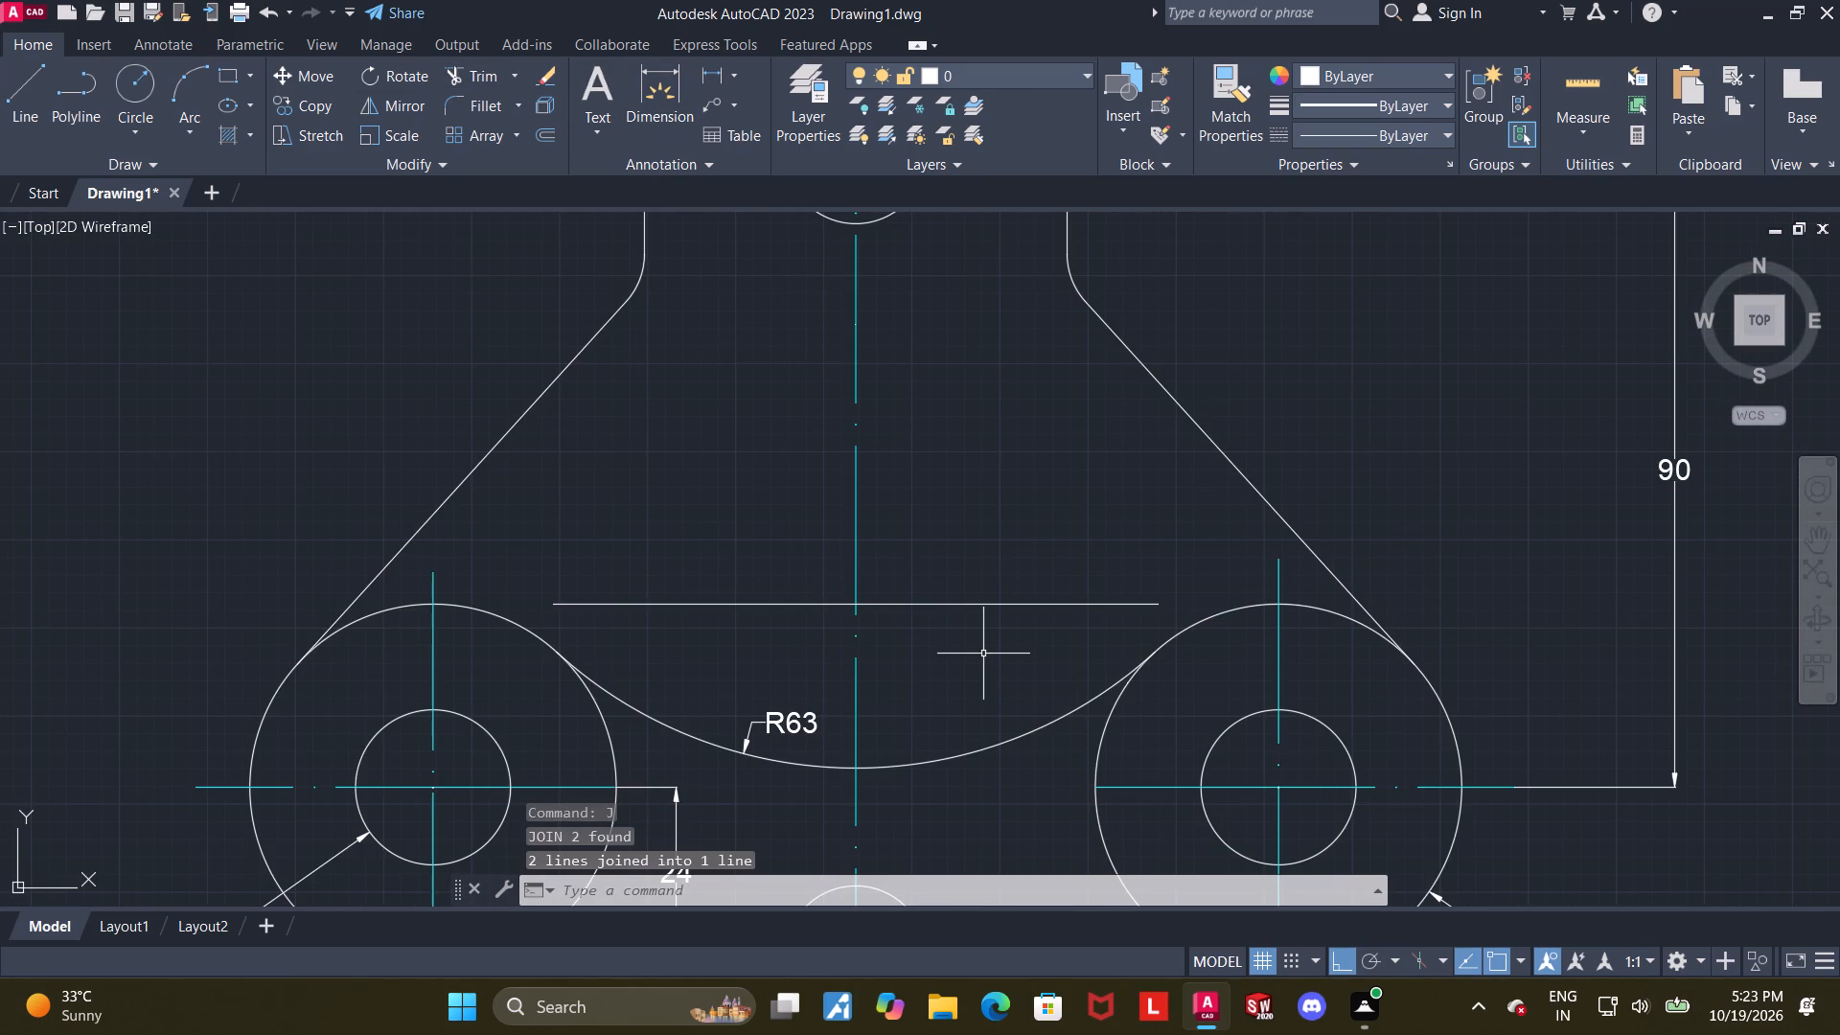
Dimension the joined horizontal line's full length, placing the dimension just below the line.
middle_drag(975, 611, 973, 586)
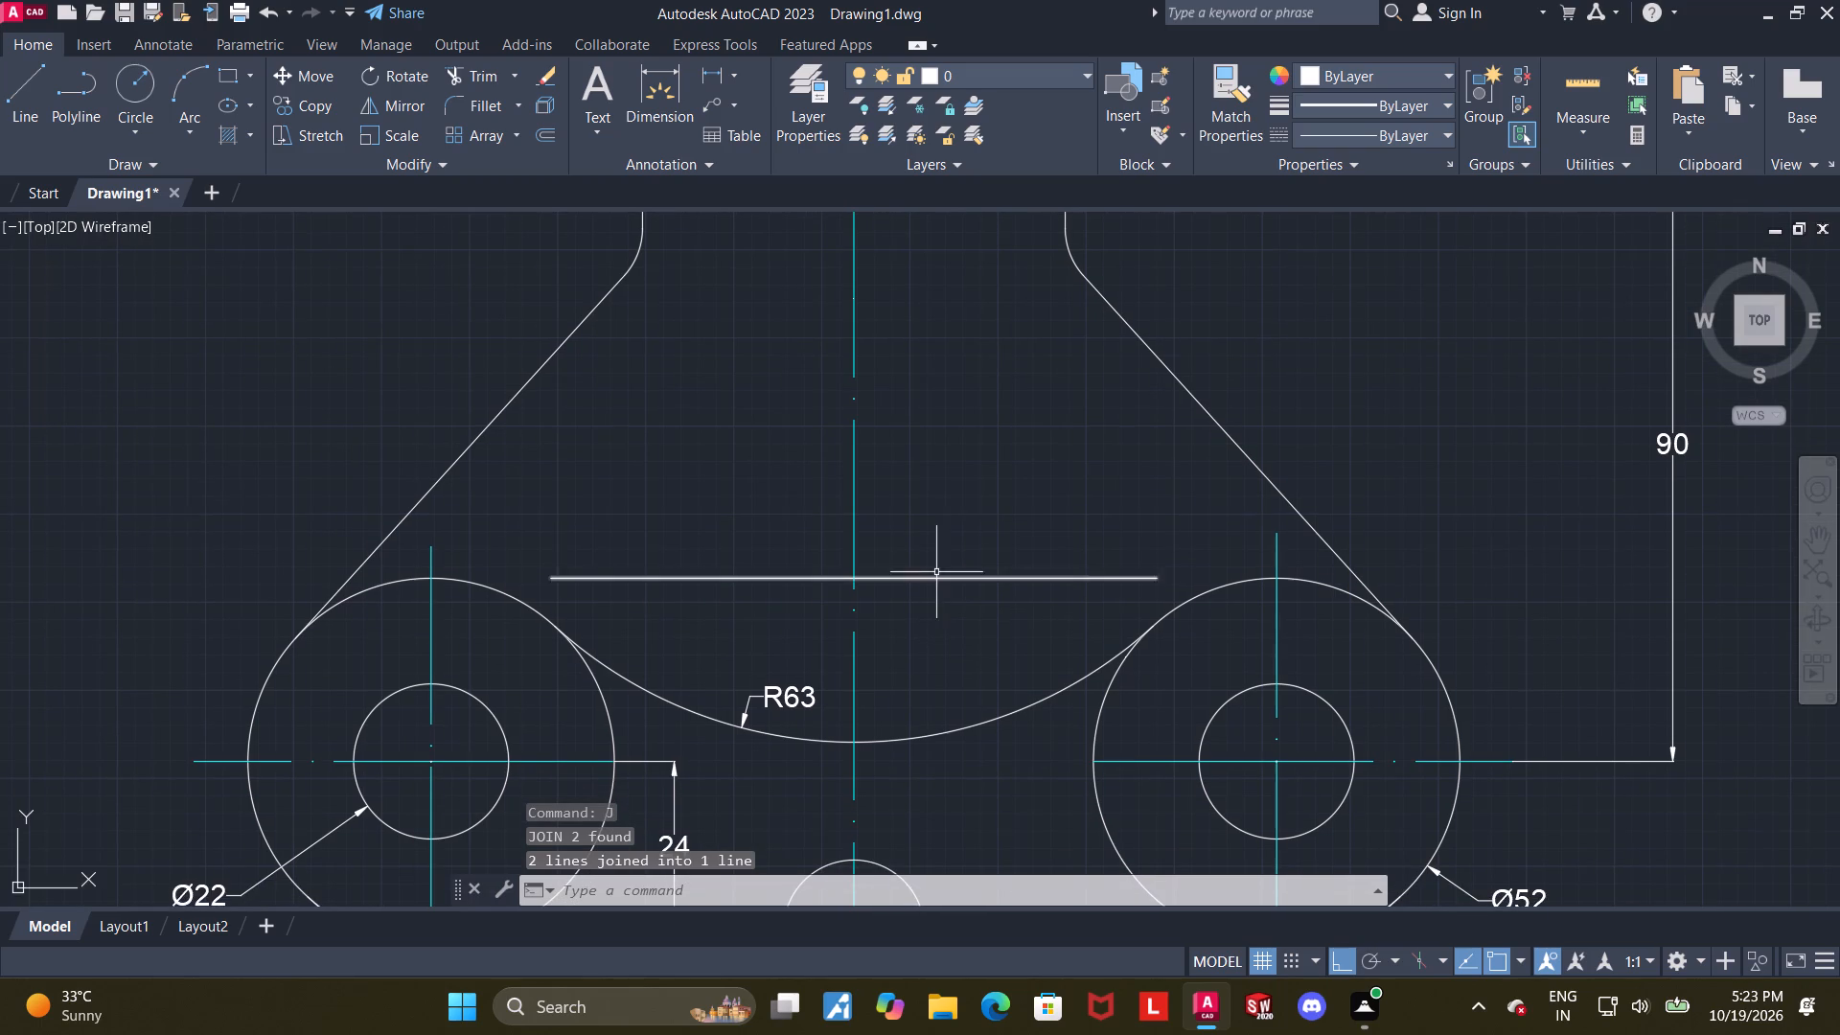
click(644, 99)
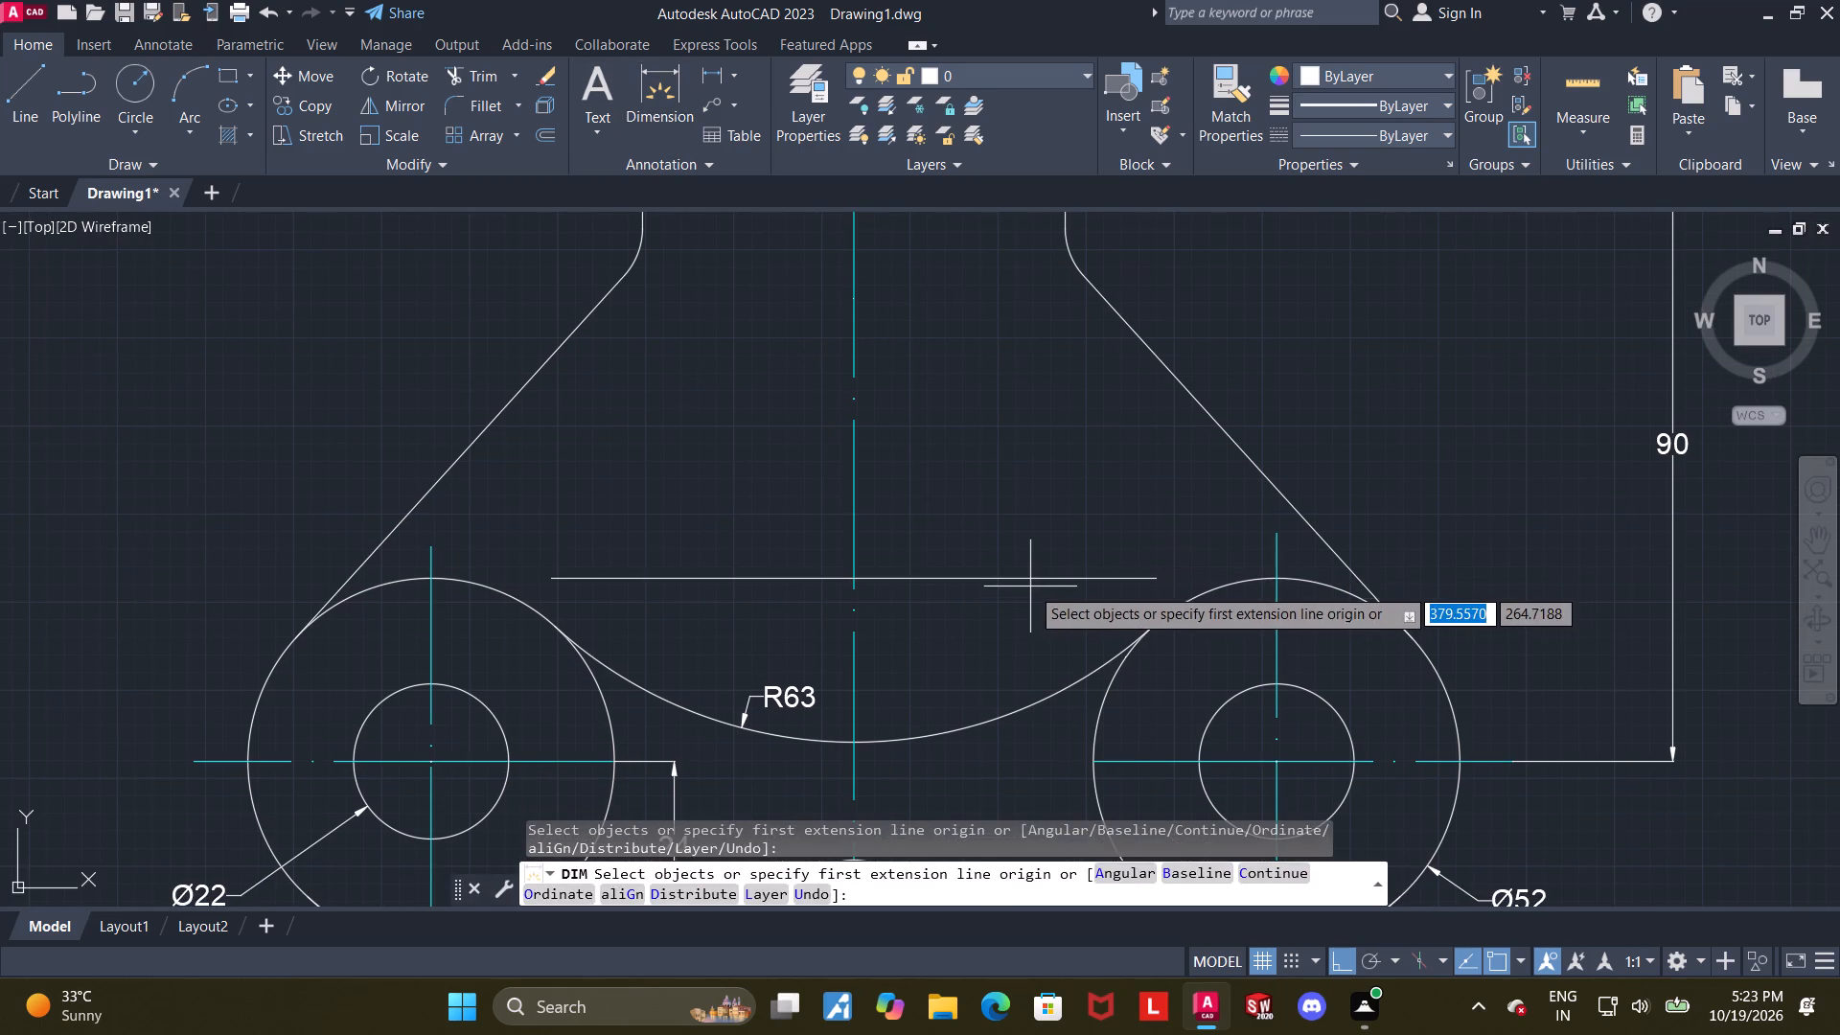
click(1028, 581)
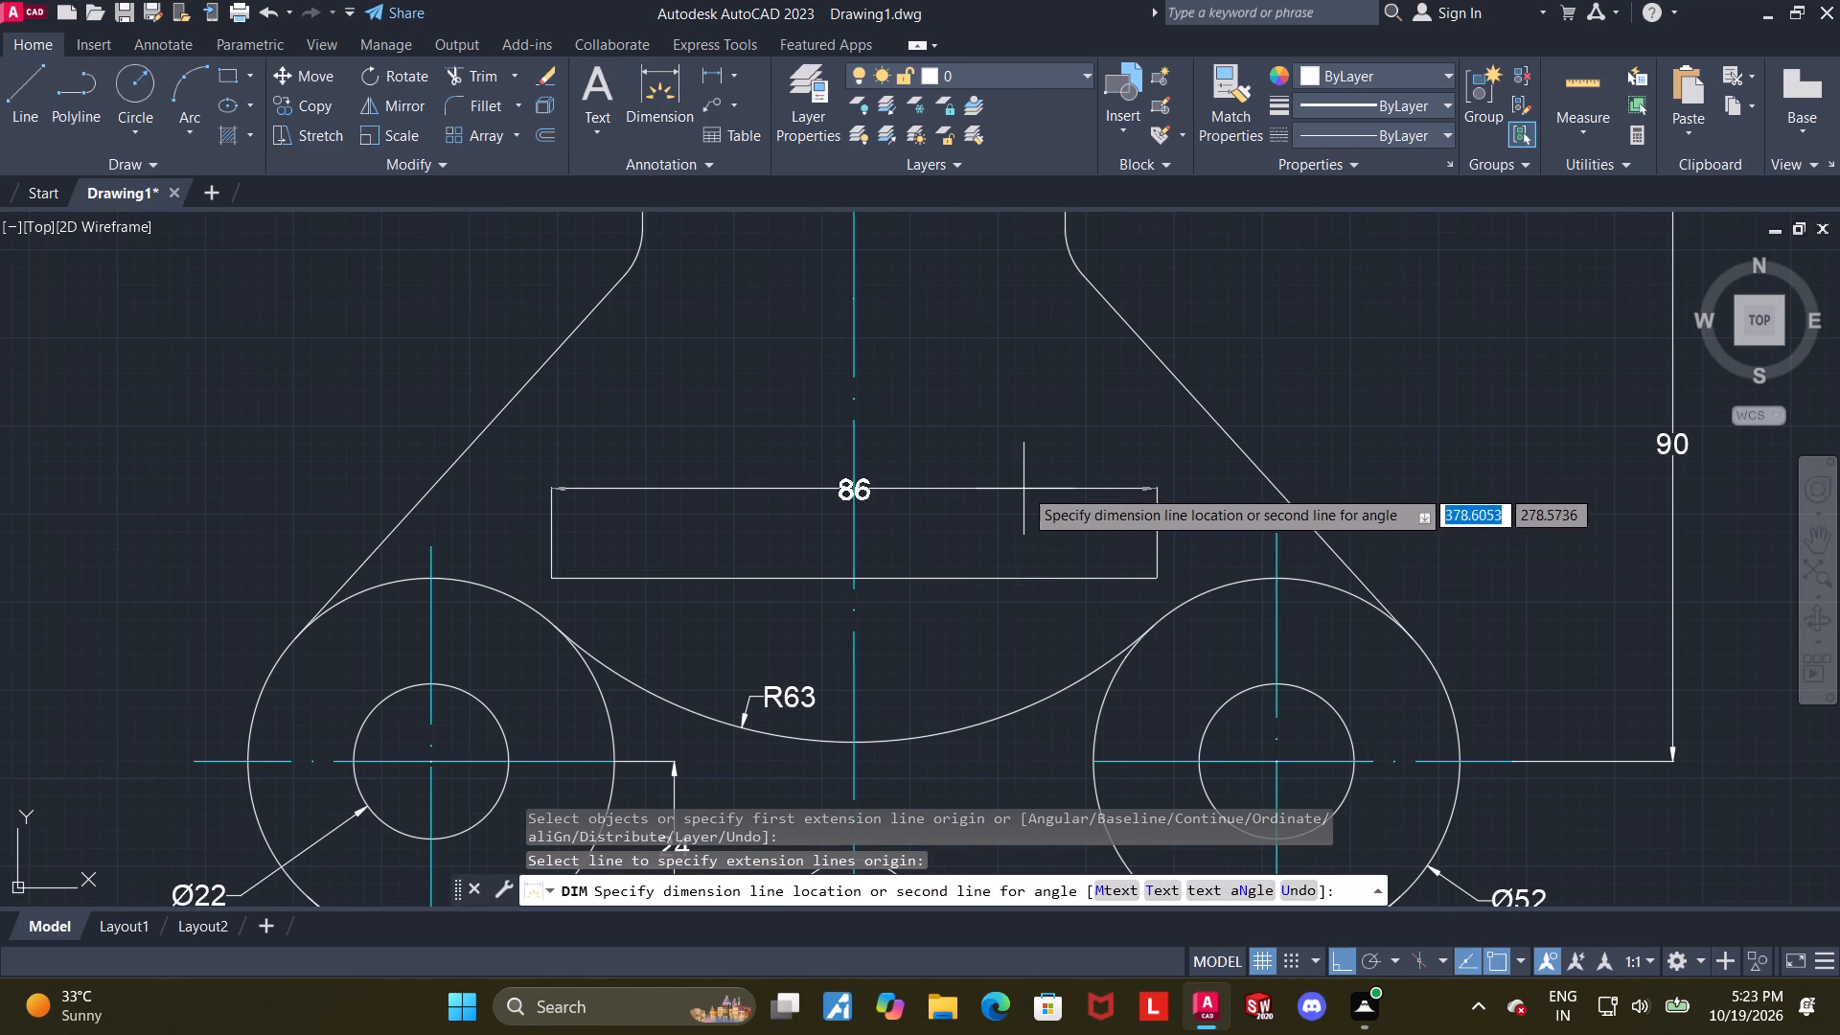
click(1000, 611)
key(Escape)
Add a vertical dimension from the horizontal line's right end to the horizontal centerline of the lower-right circles.
middle_drag(975, 686, 960, 636)
scroll(596, 723, down, 1)
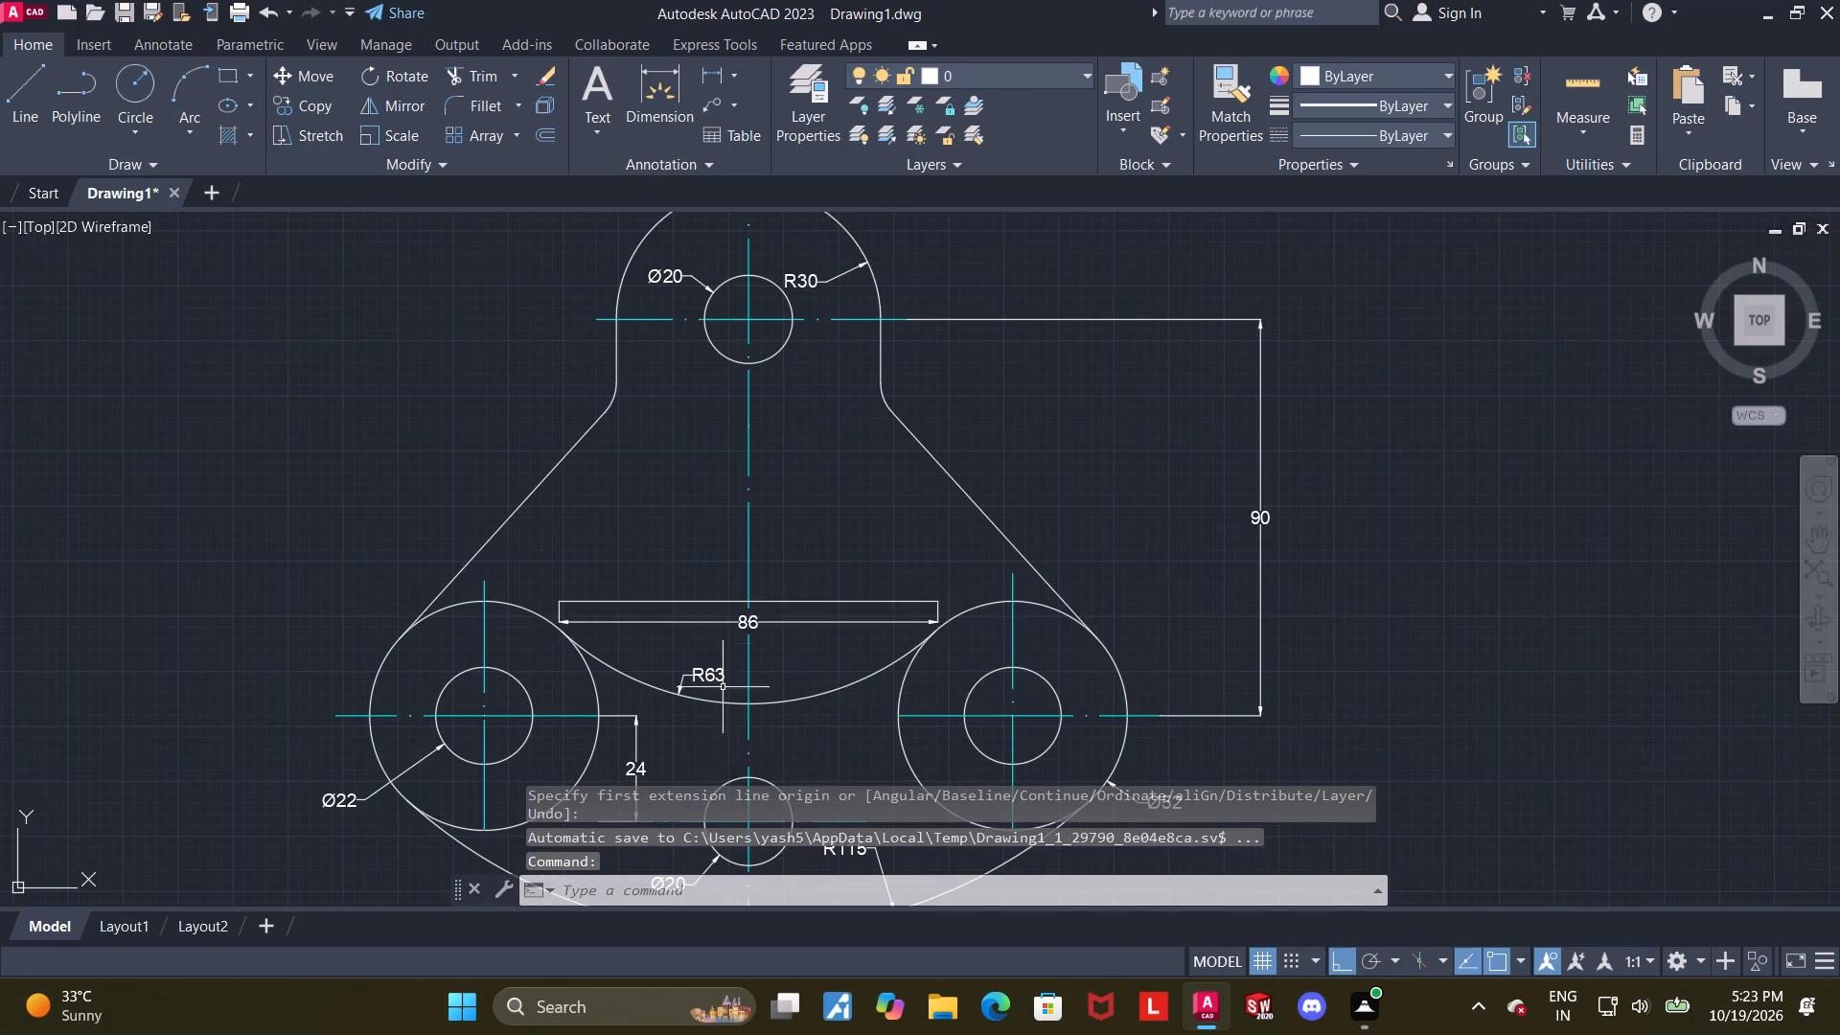
middle_drag(800, 678, 803, 584)
scroll(810, 599, up, 2)
key(Escape)
click(656, 81)
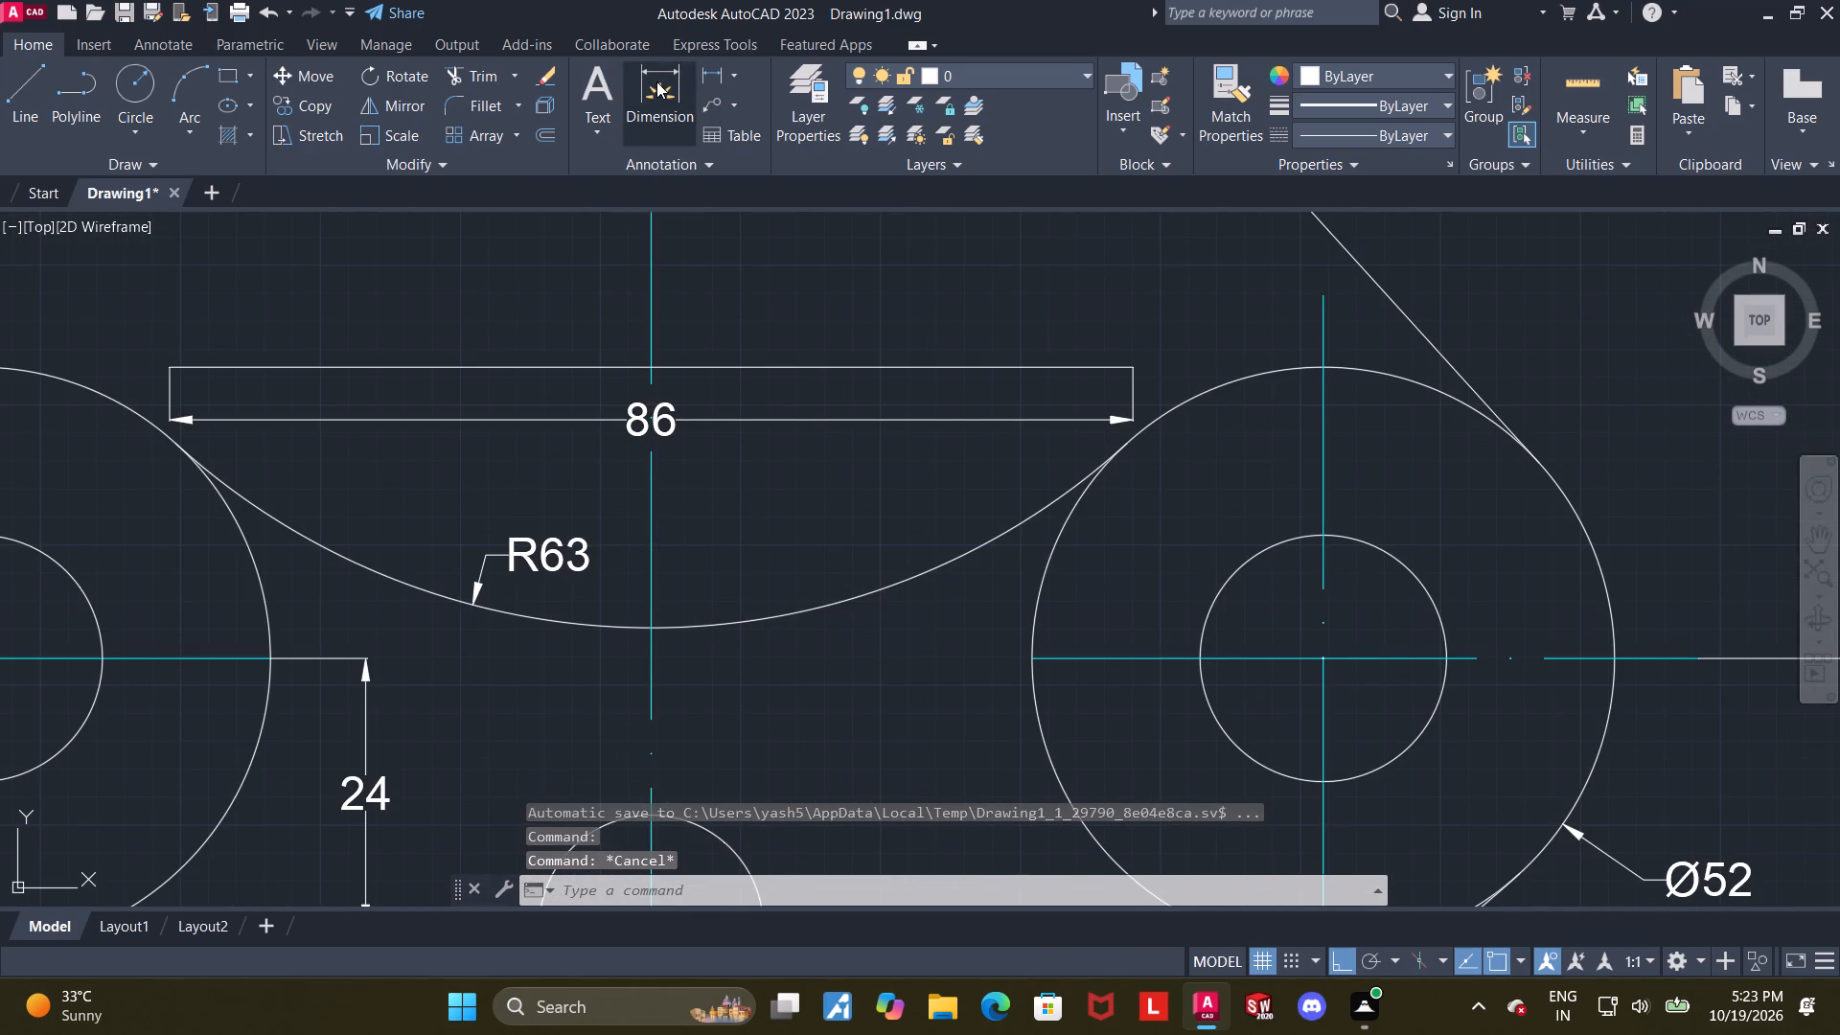
click(1135, 366)
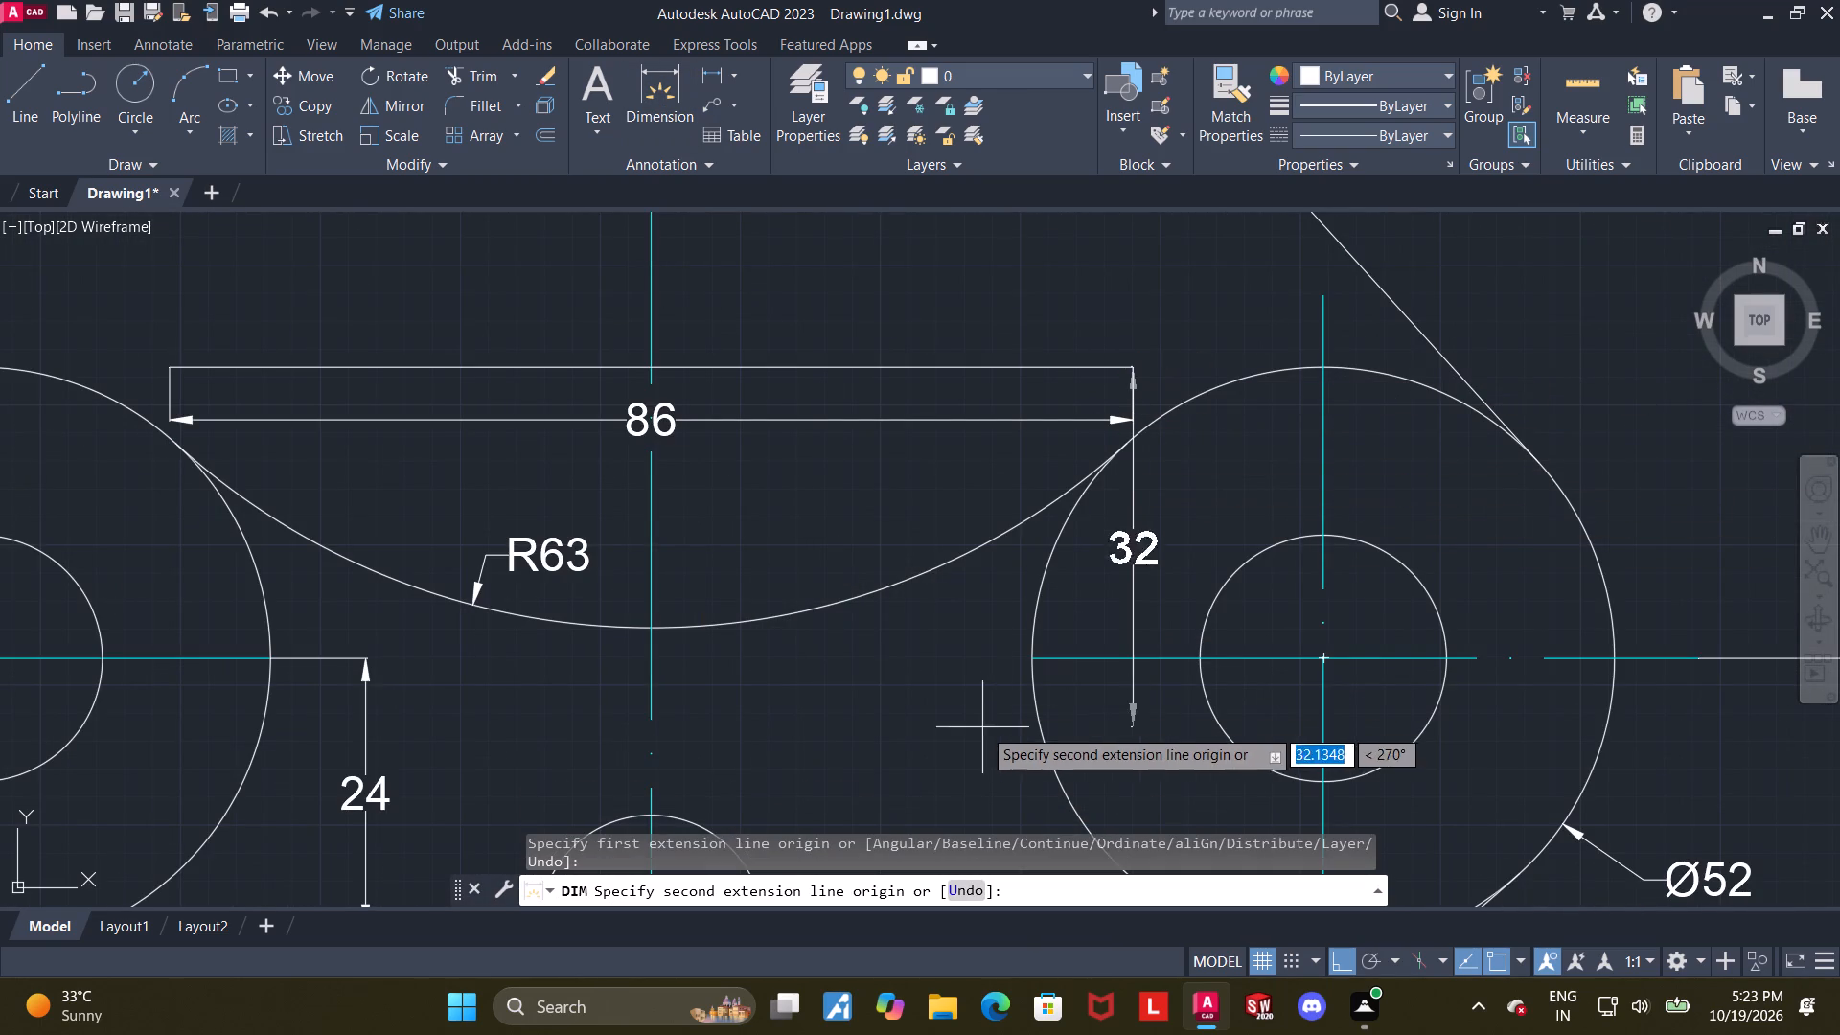
click(1036, 657)
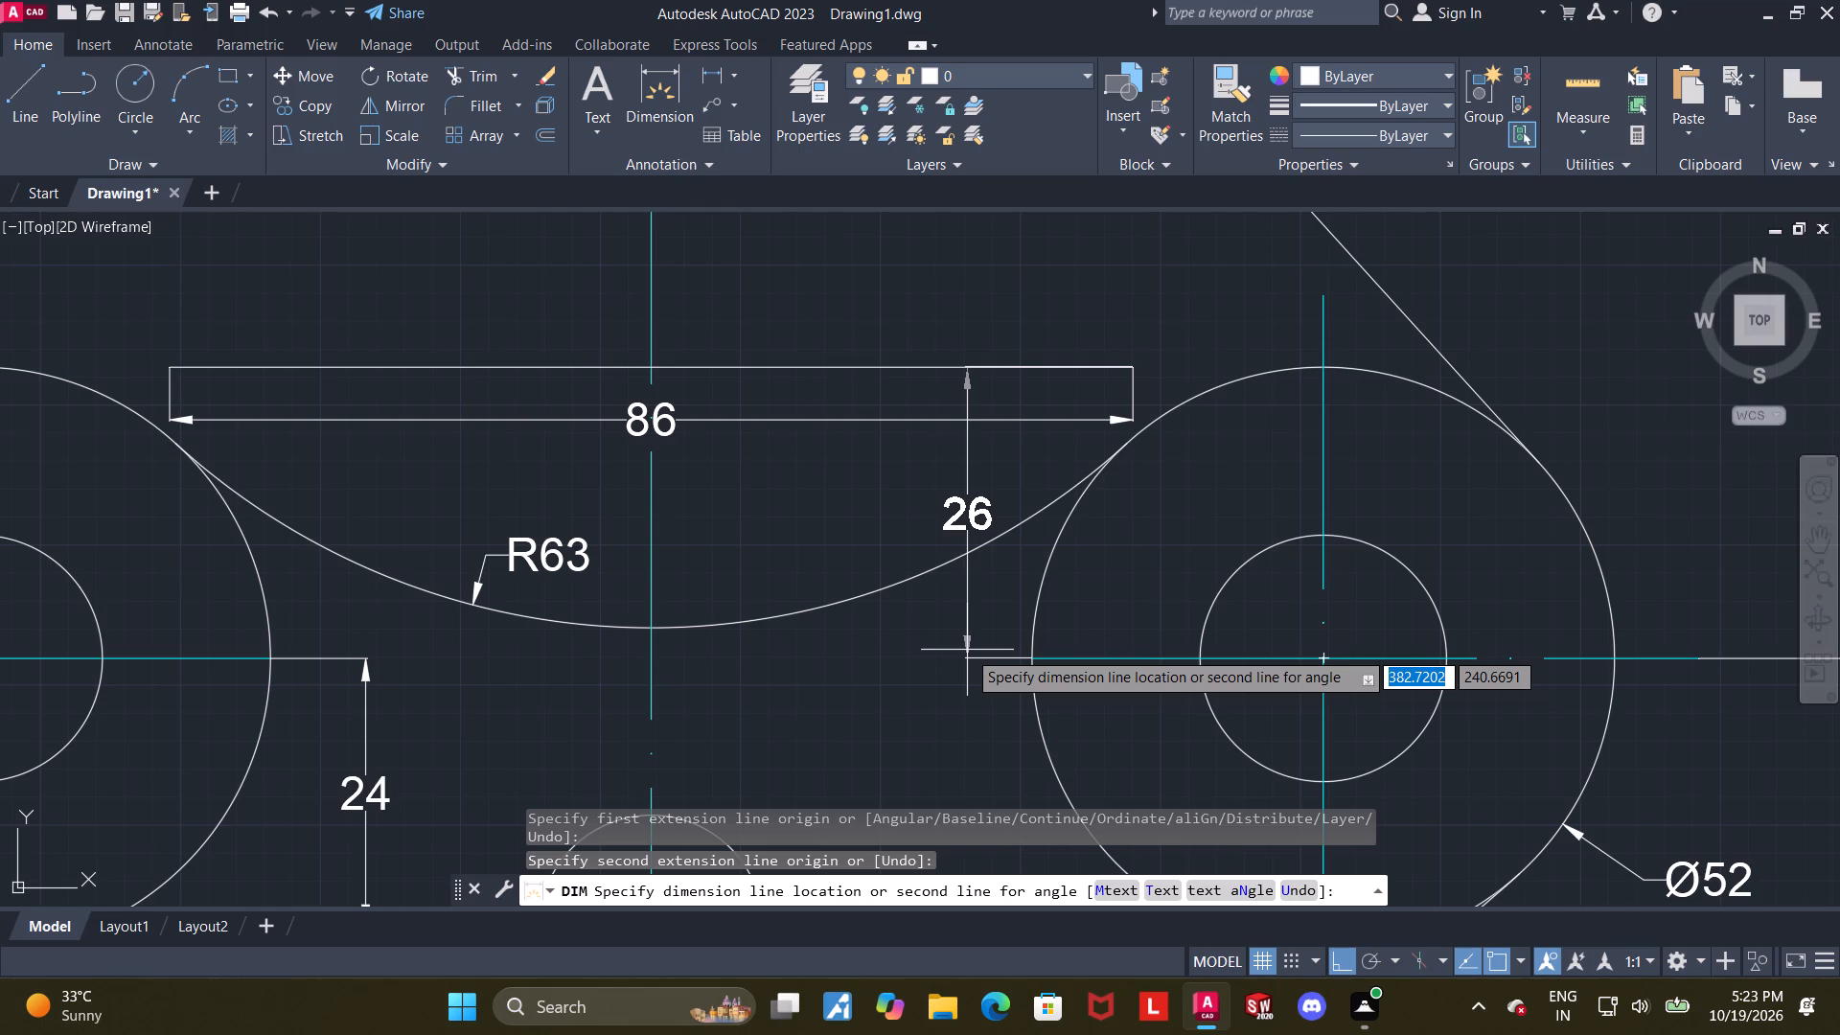
click(967, 650)
key(Escape)
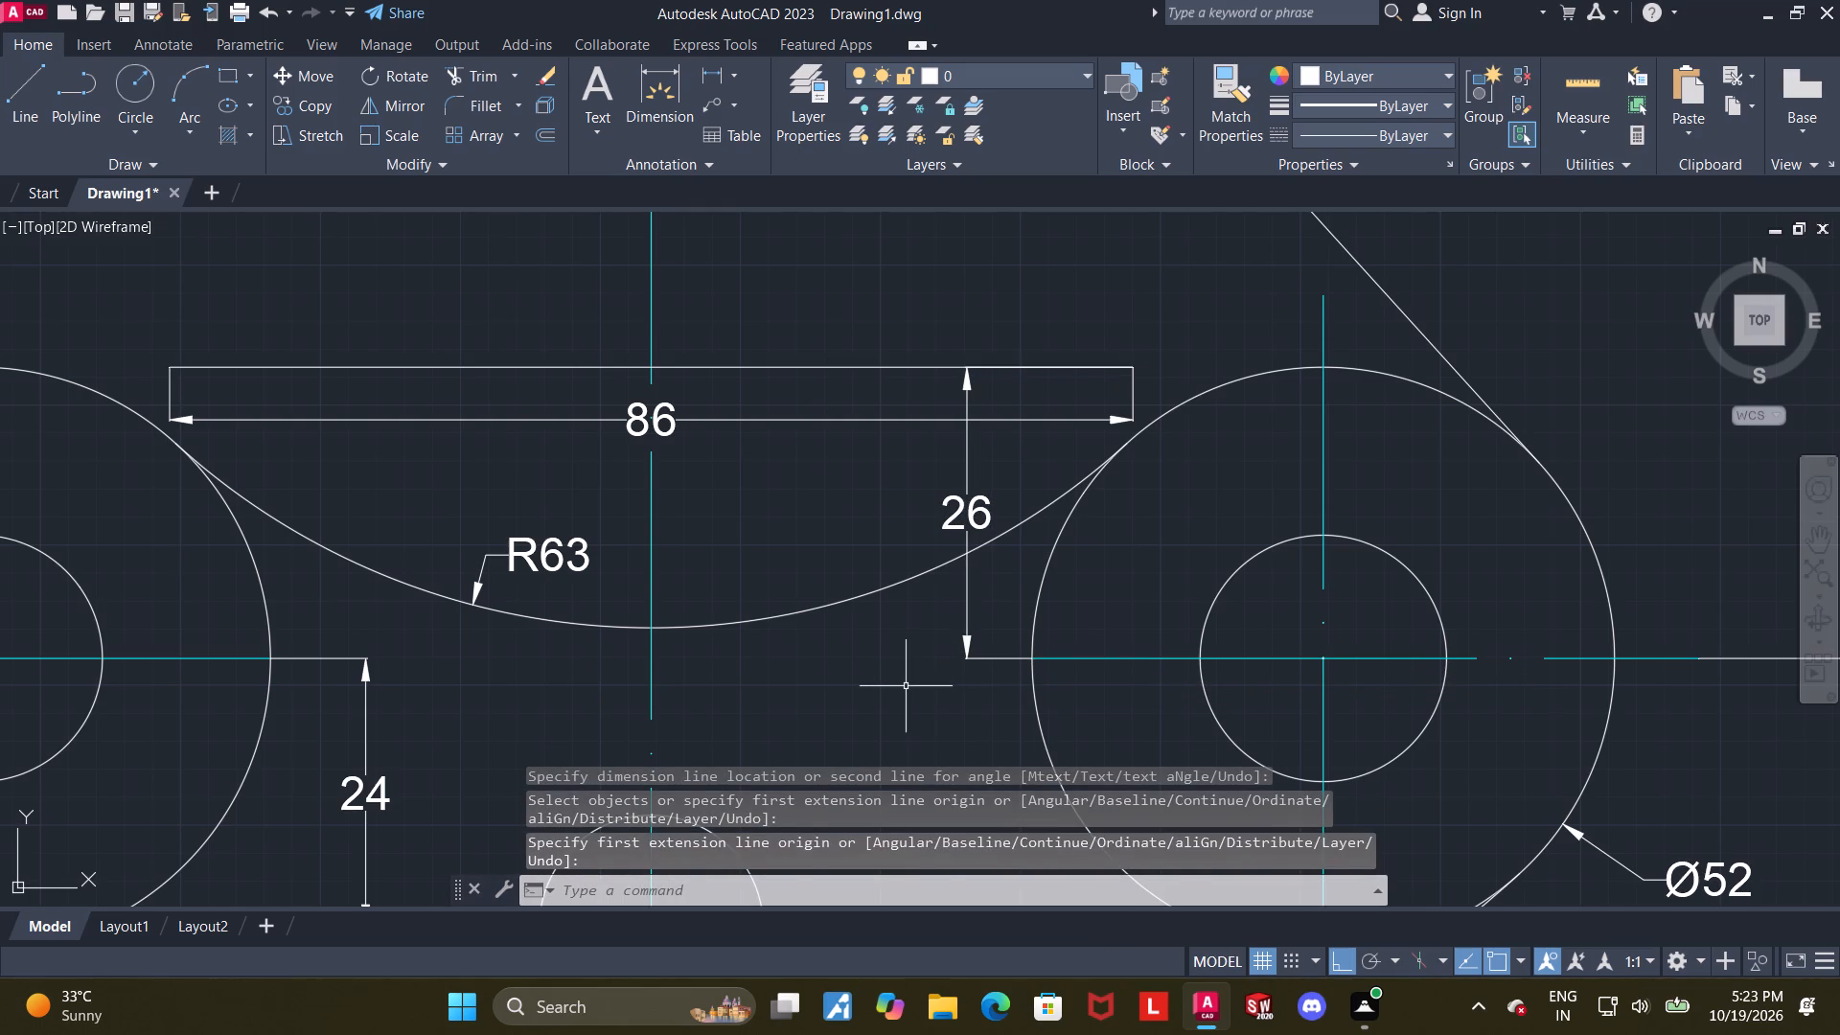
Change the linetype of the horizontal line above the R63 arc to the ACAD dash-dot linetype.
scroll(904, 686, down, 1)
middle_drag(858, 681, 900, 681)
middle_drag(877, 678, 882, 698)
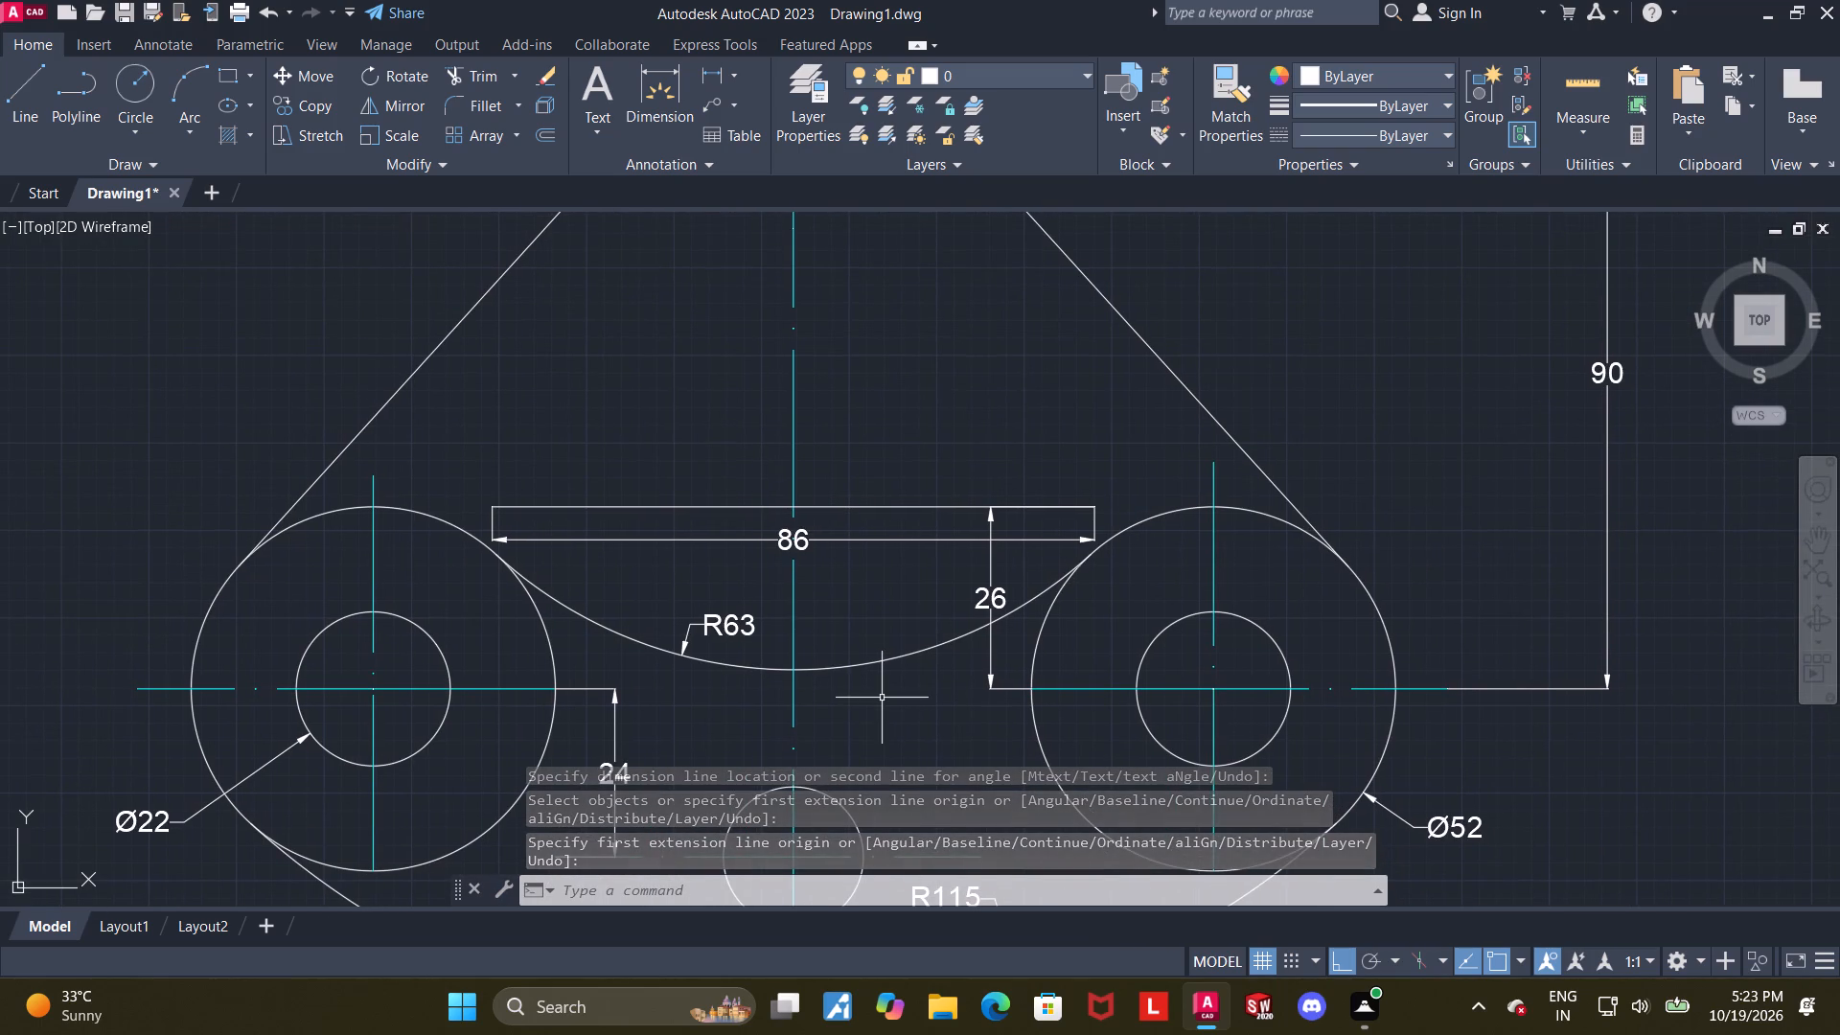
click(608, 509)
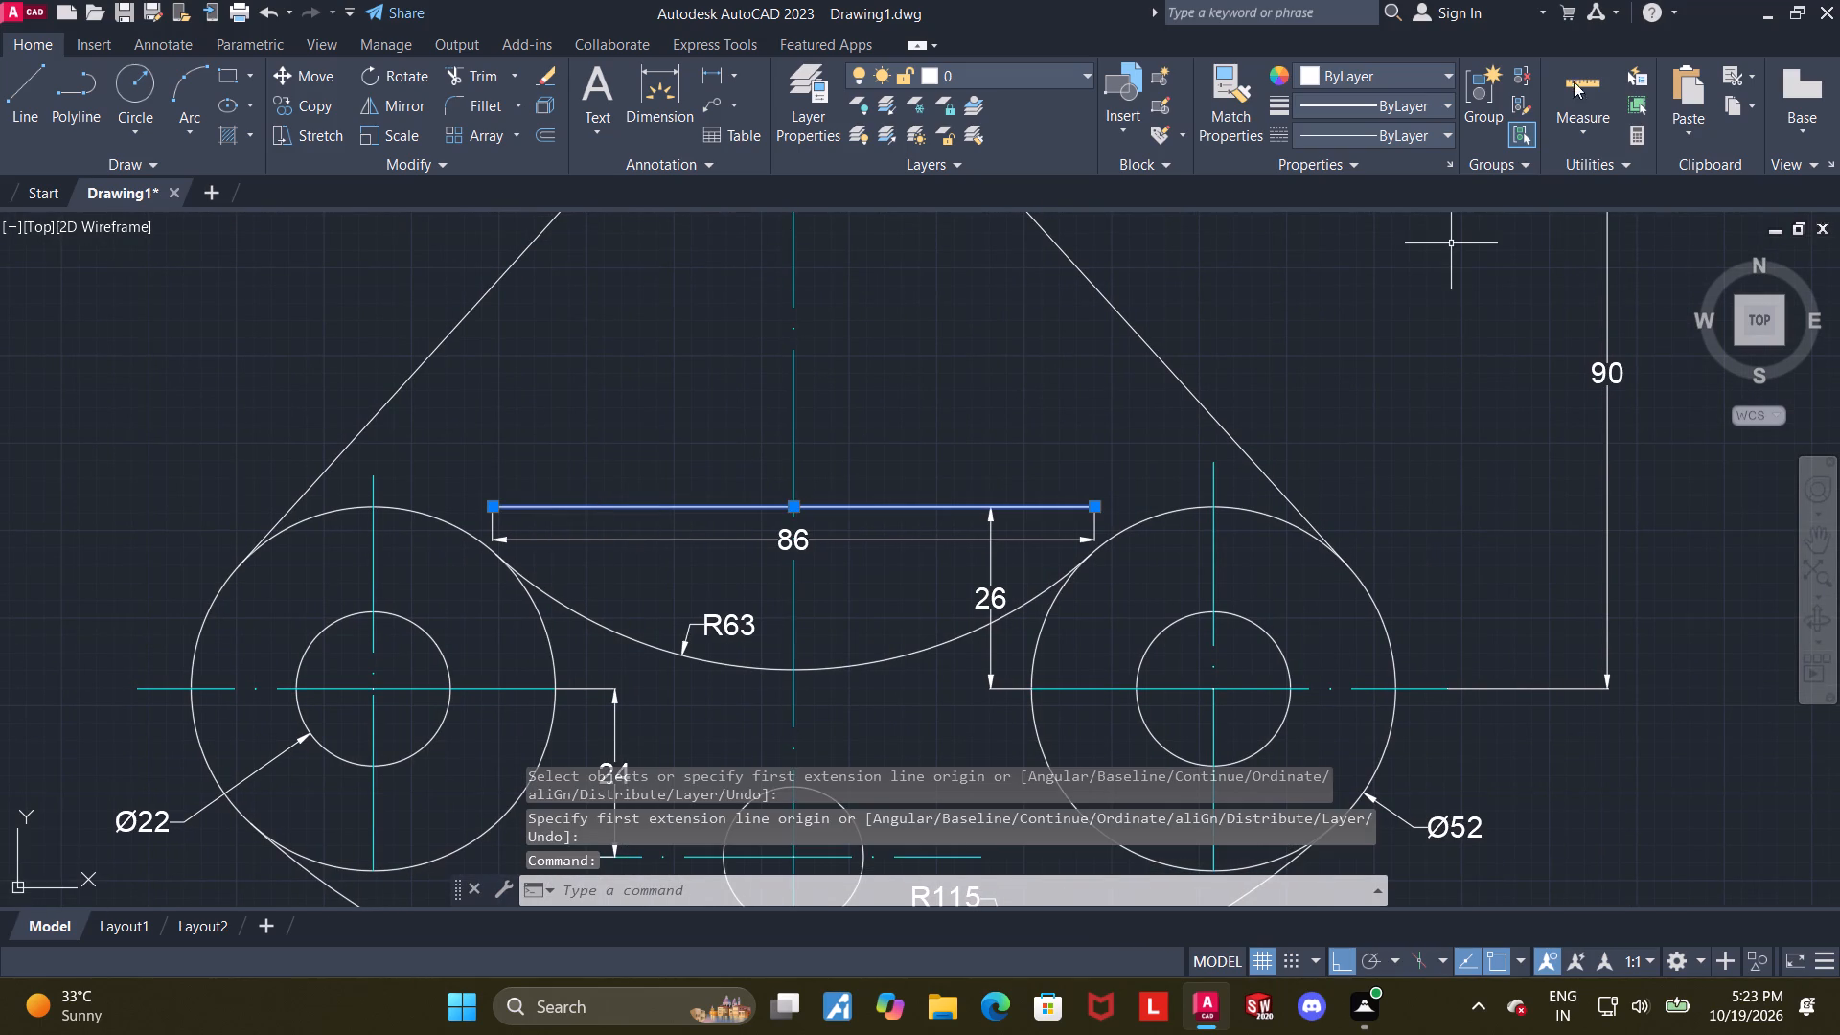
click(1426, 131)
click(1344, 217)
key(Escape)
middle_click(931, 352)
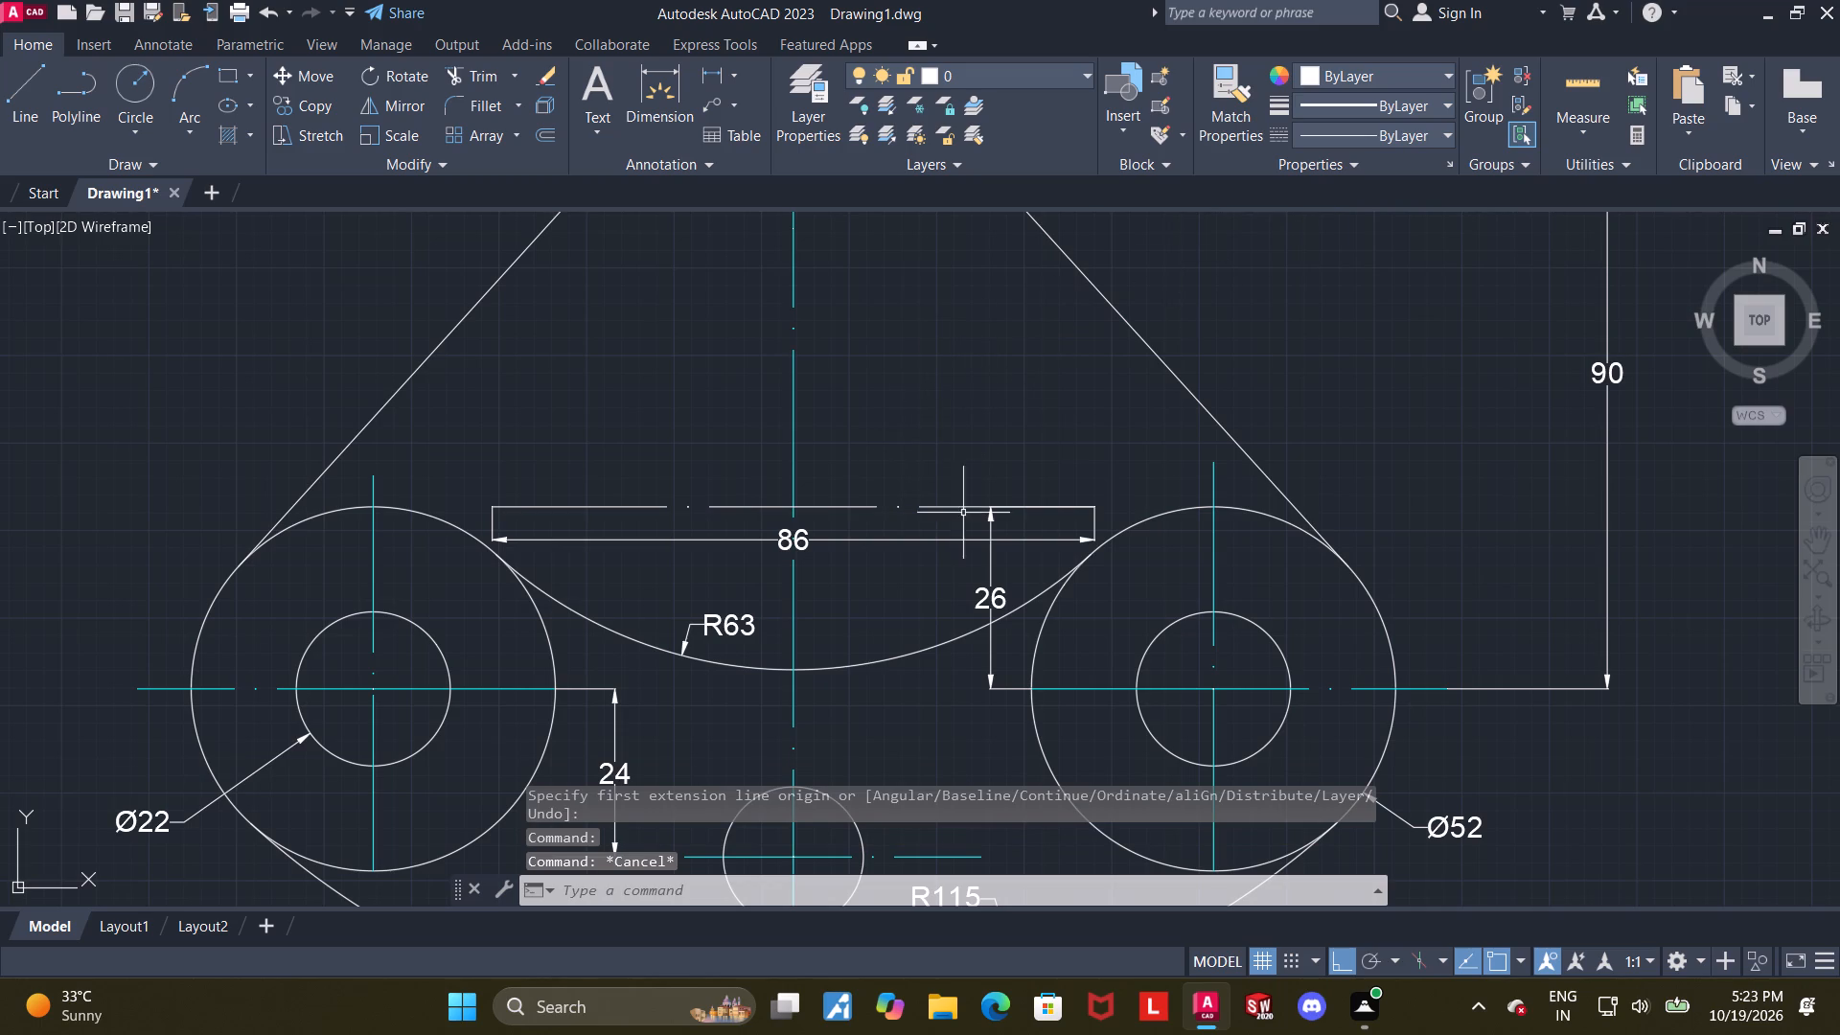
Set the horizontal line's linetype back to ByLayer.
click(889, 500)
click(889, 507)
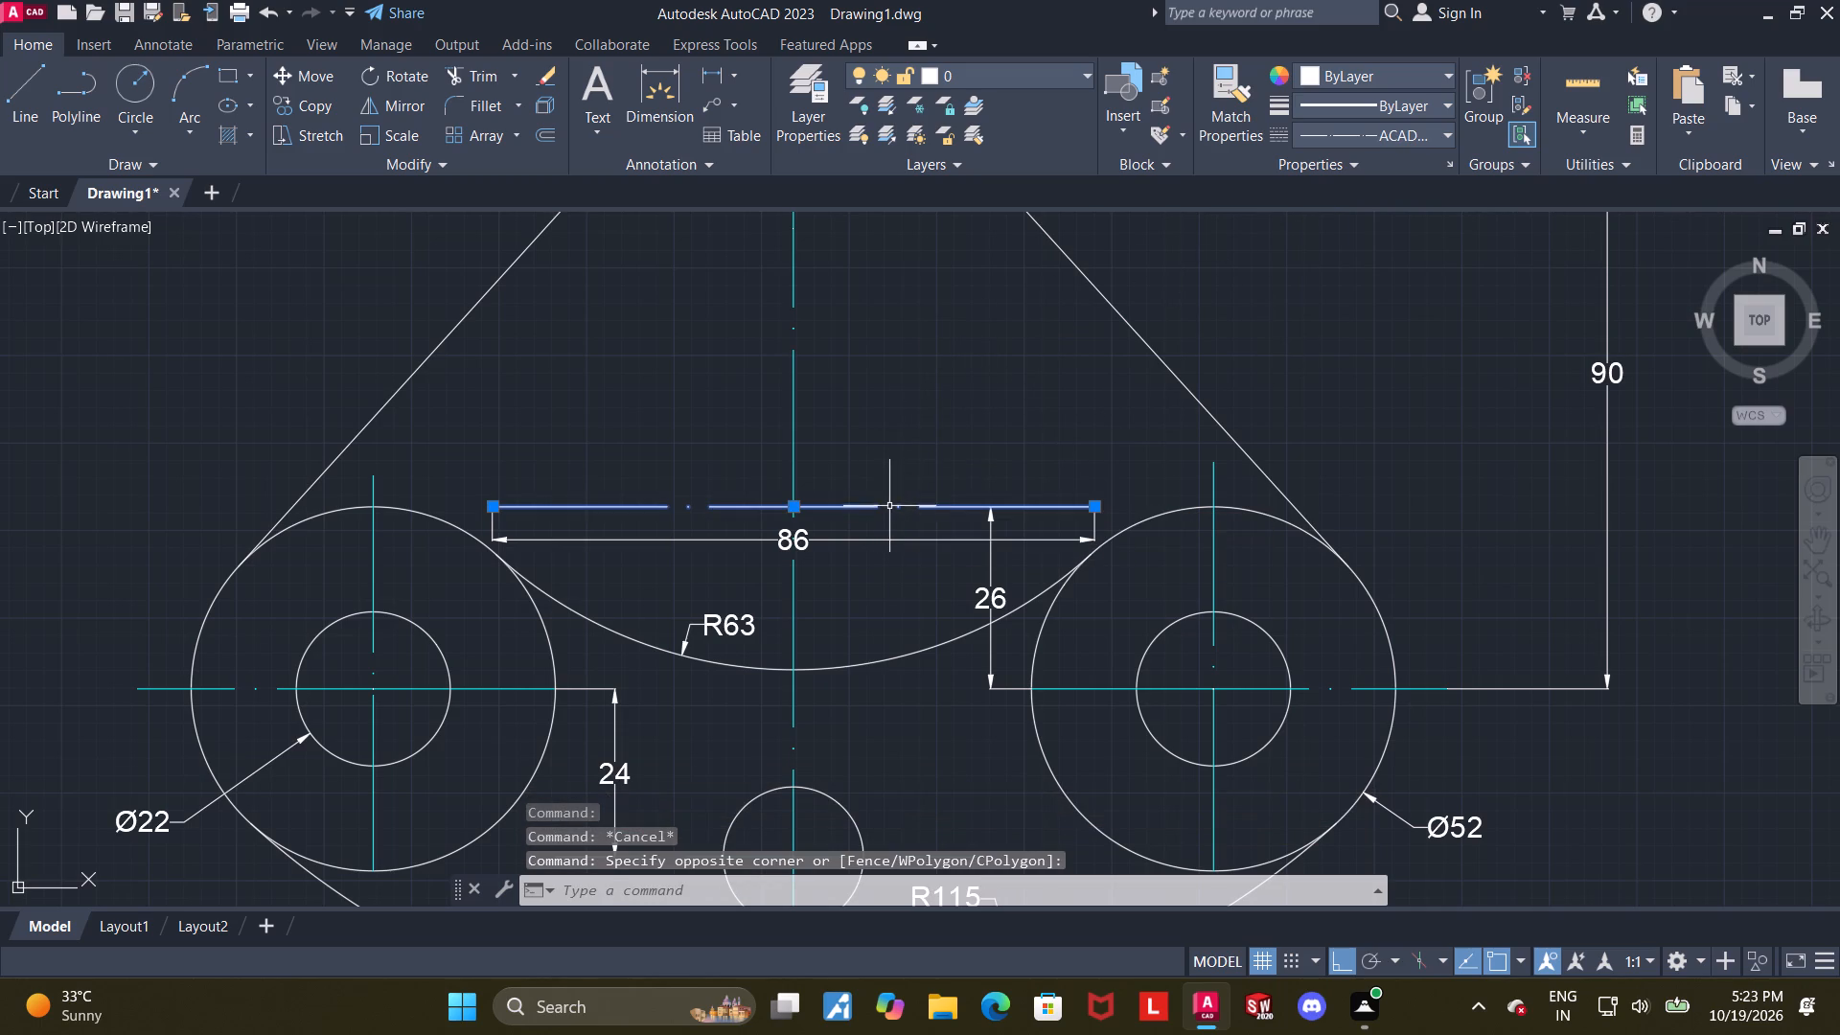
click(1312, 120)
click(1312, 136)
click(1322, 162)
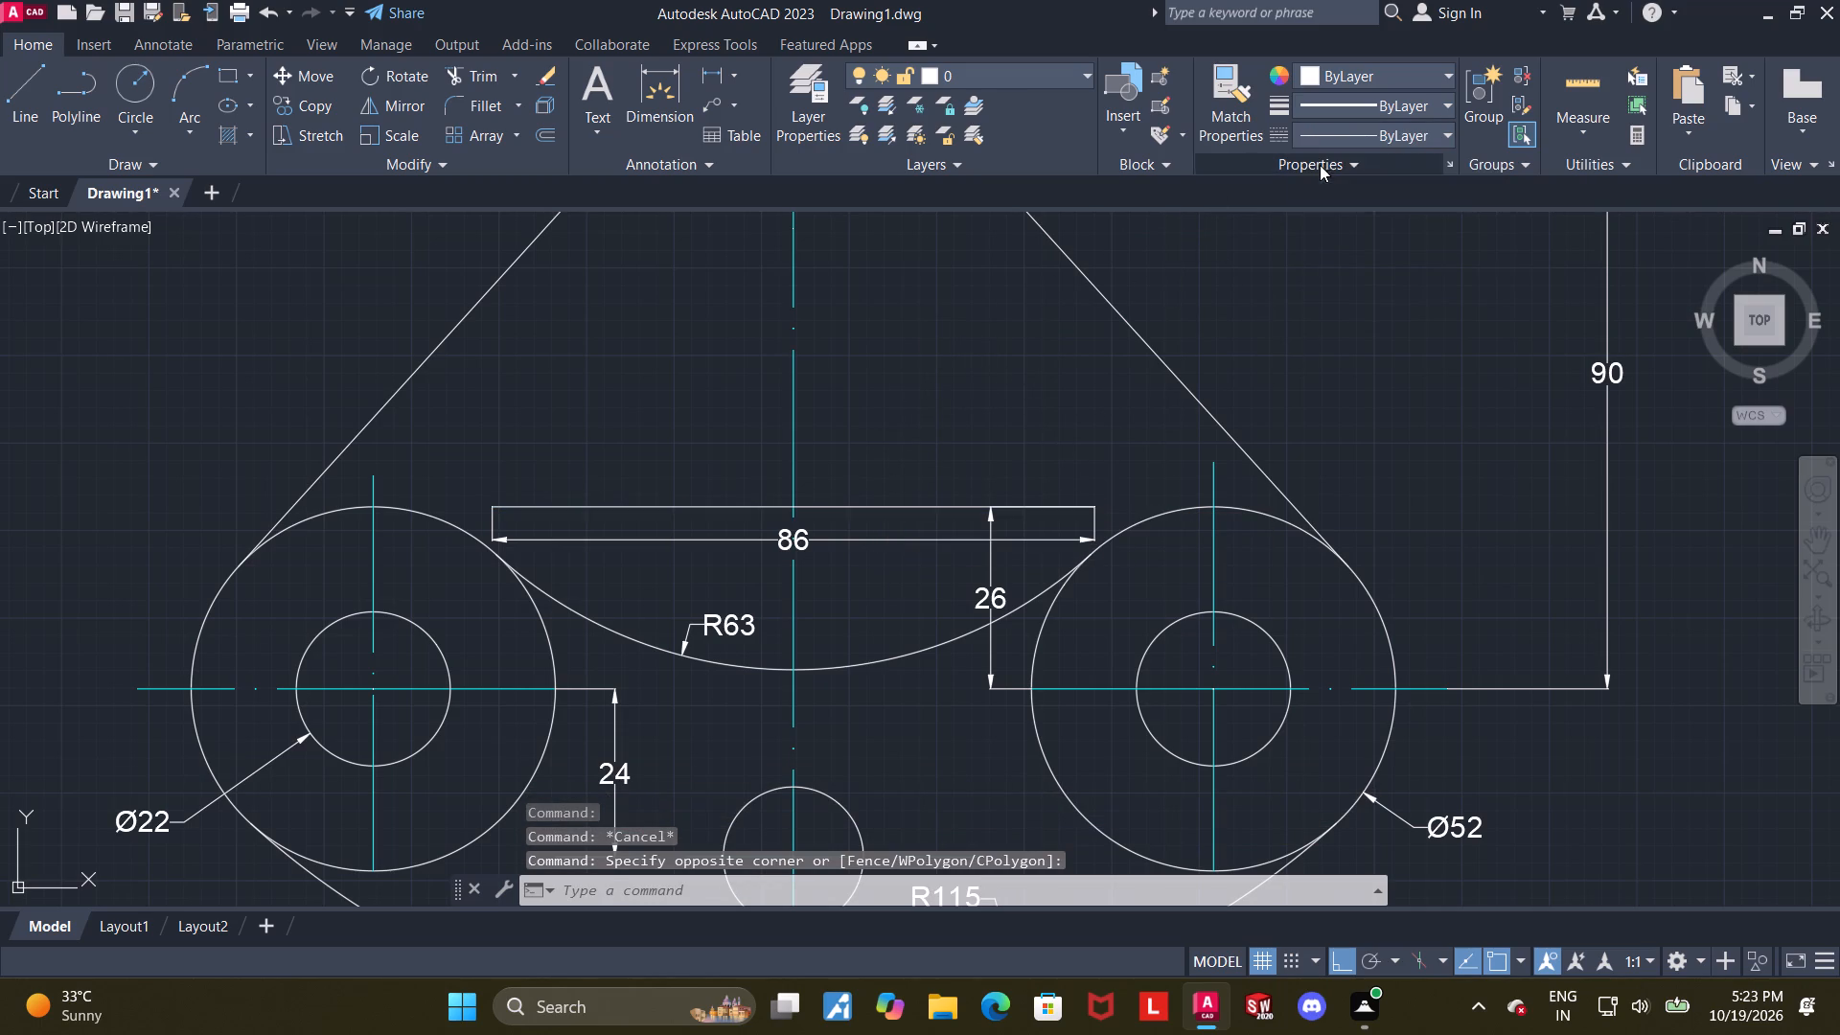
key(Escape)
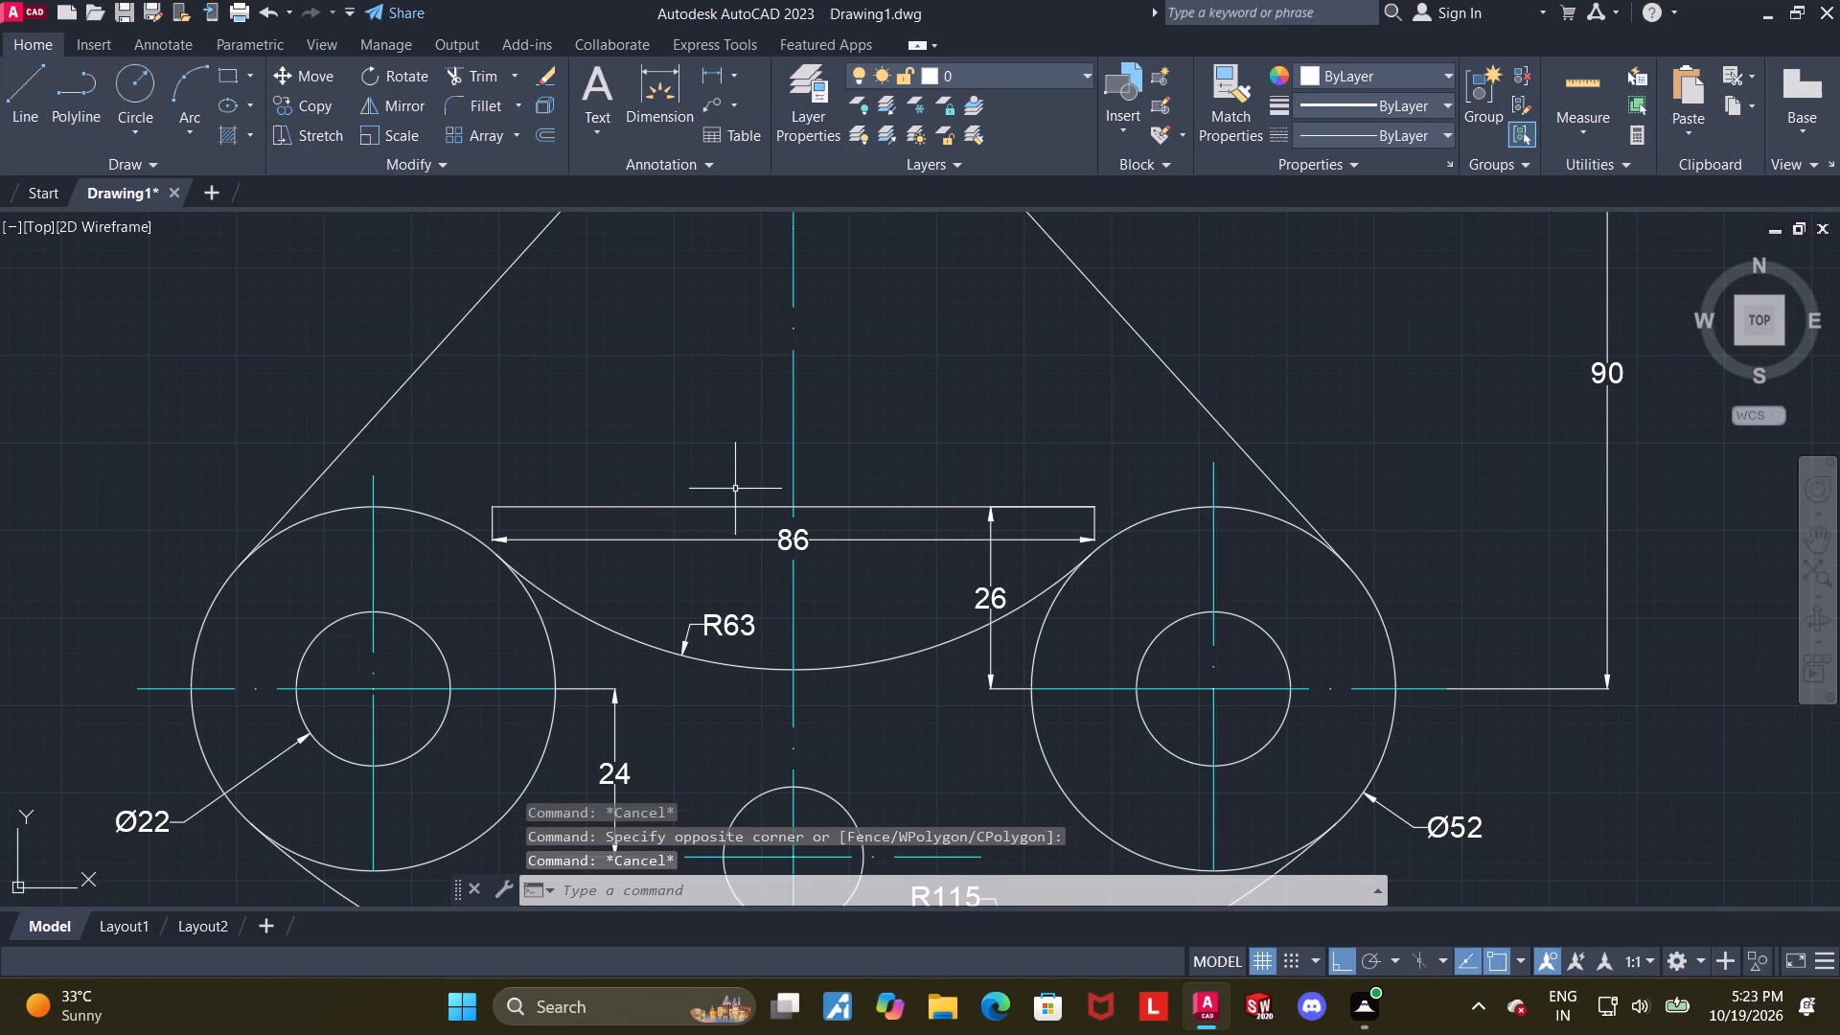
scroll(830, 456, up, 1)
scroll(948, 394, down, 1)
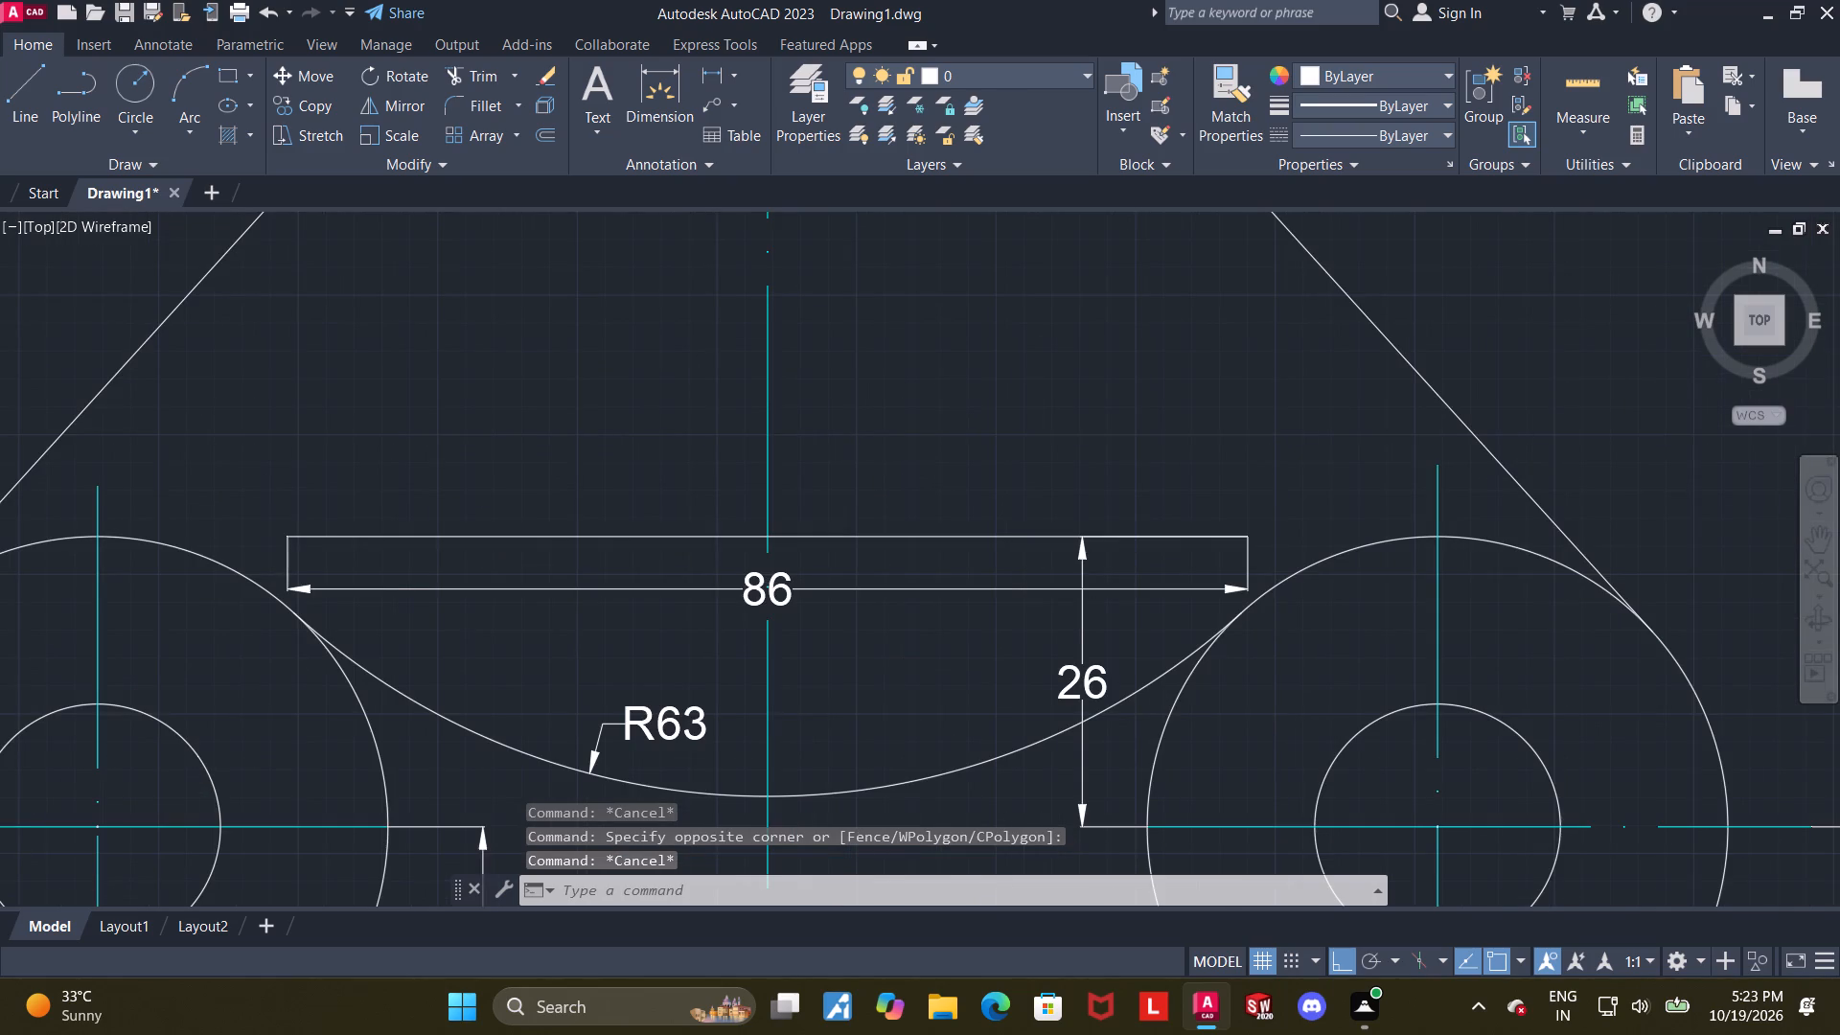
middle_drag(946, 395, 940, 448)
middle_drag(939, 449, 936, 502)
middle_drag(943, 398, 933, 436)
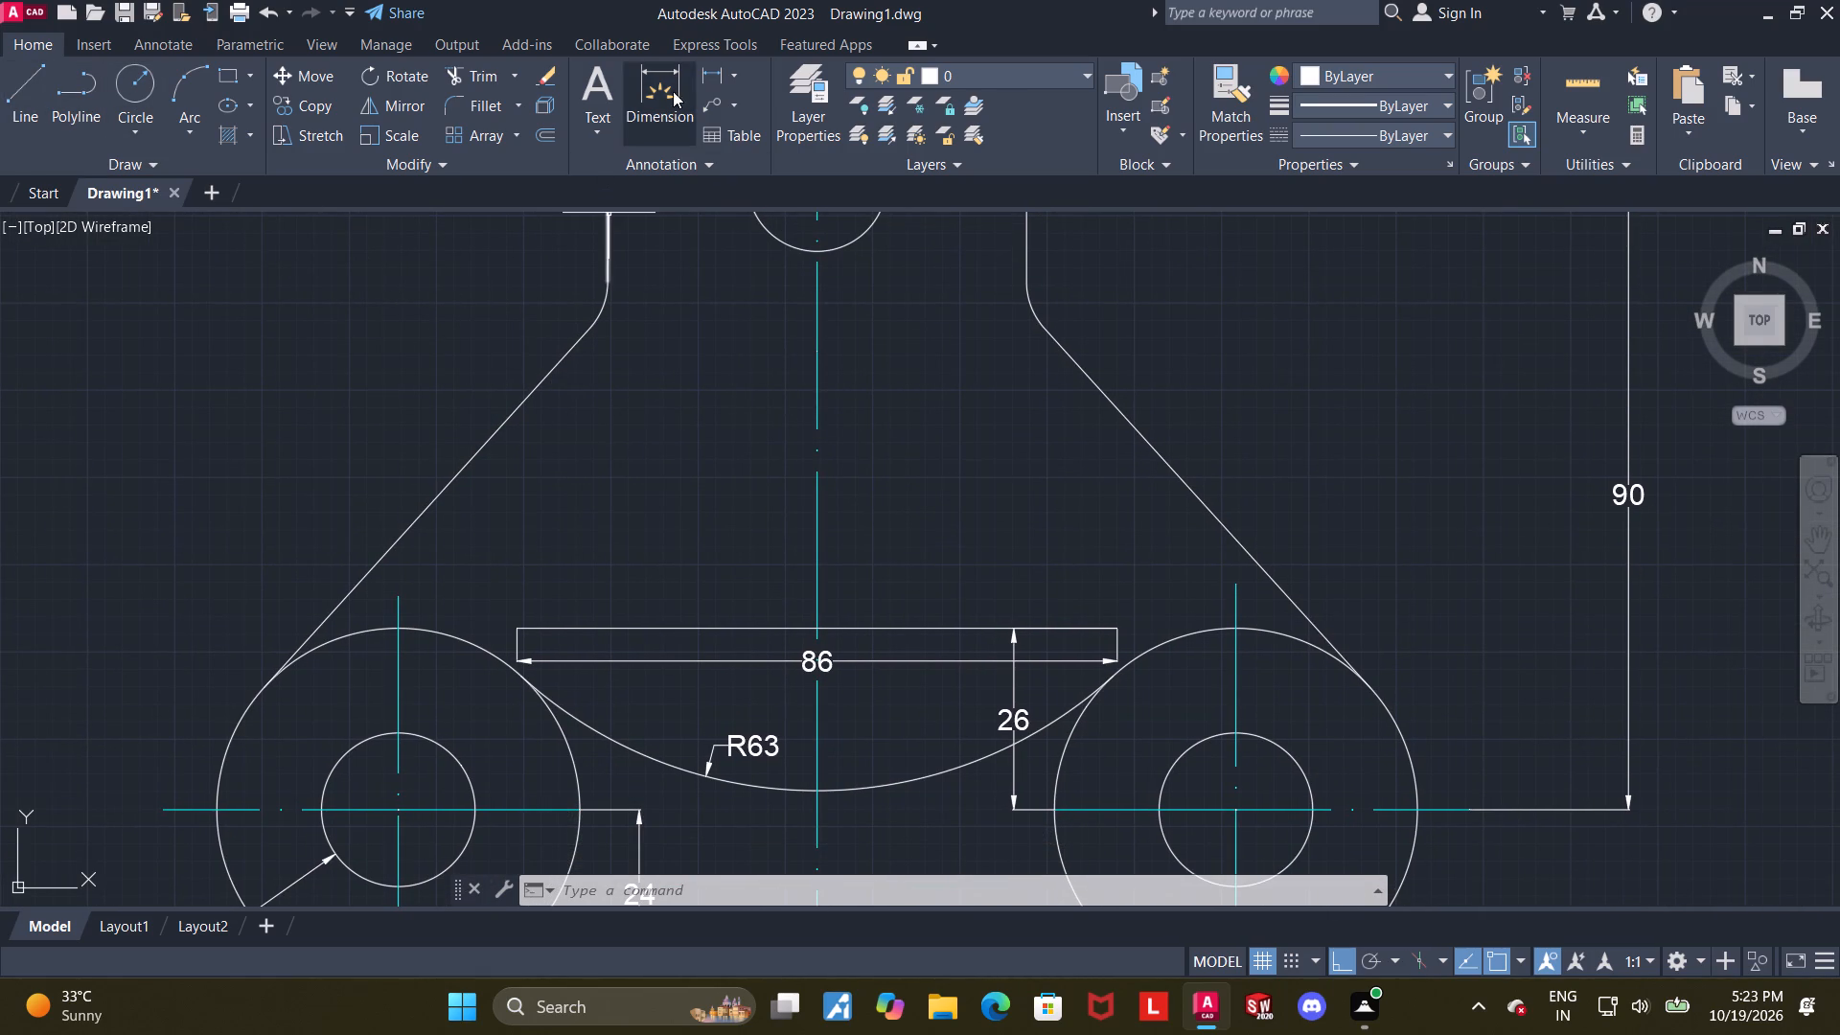
Check the angle between the horizontal base line and the left outer slanted edge using a trial angular dimension.
click(647, 76)
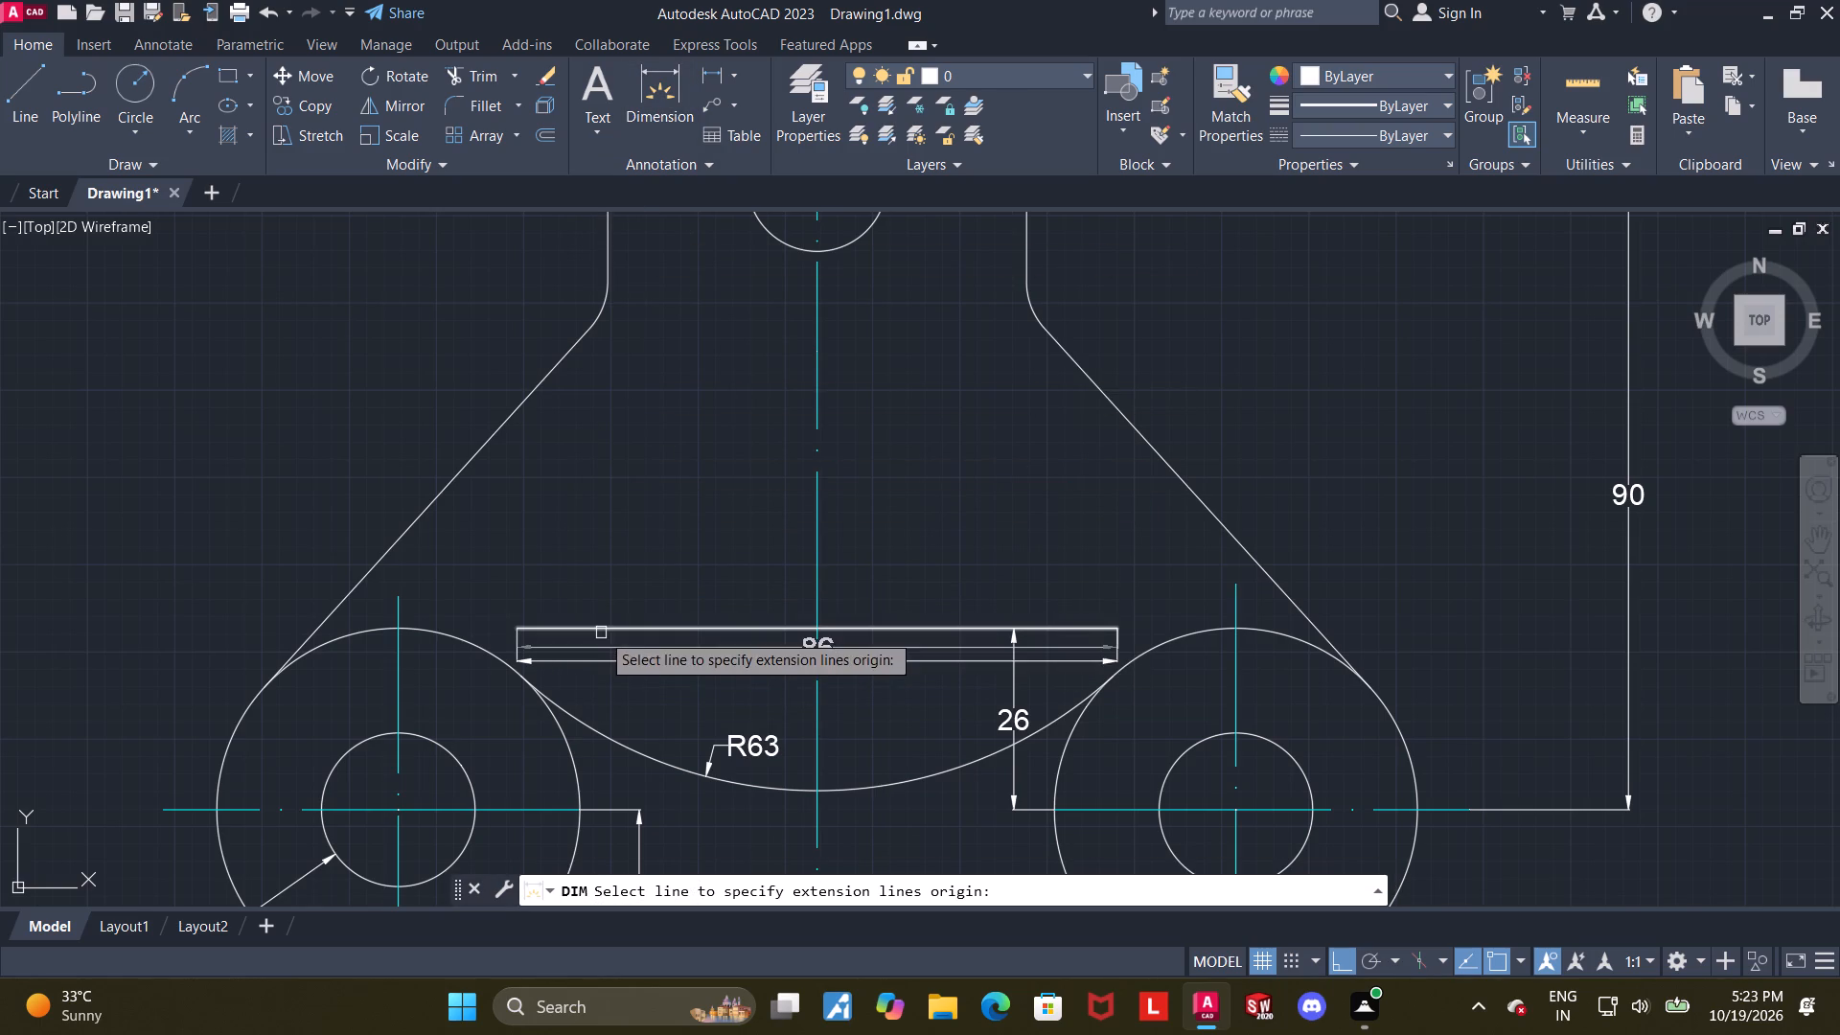
click(601, 627)
click(502, 421)
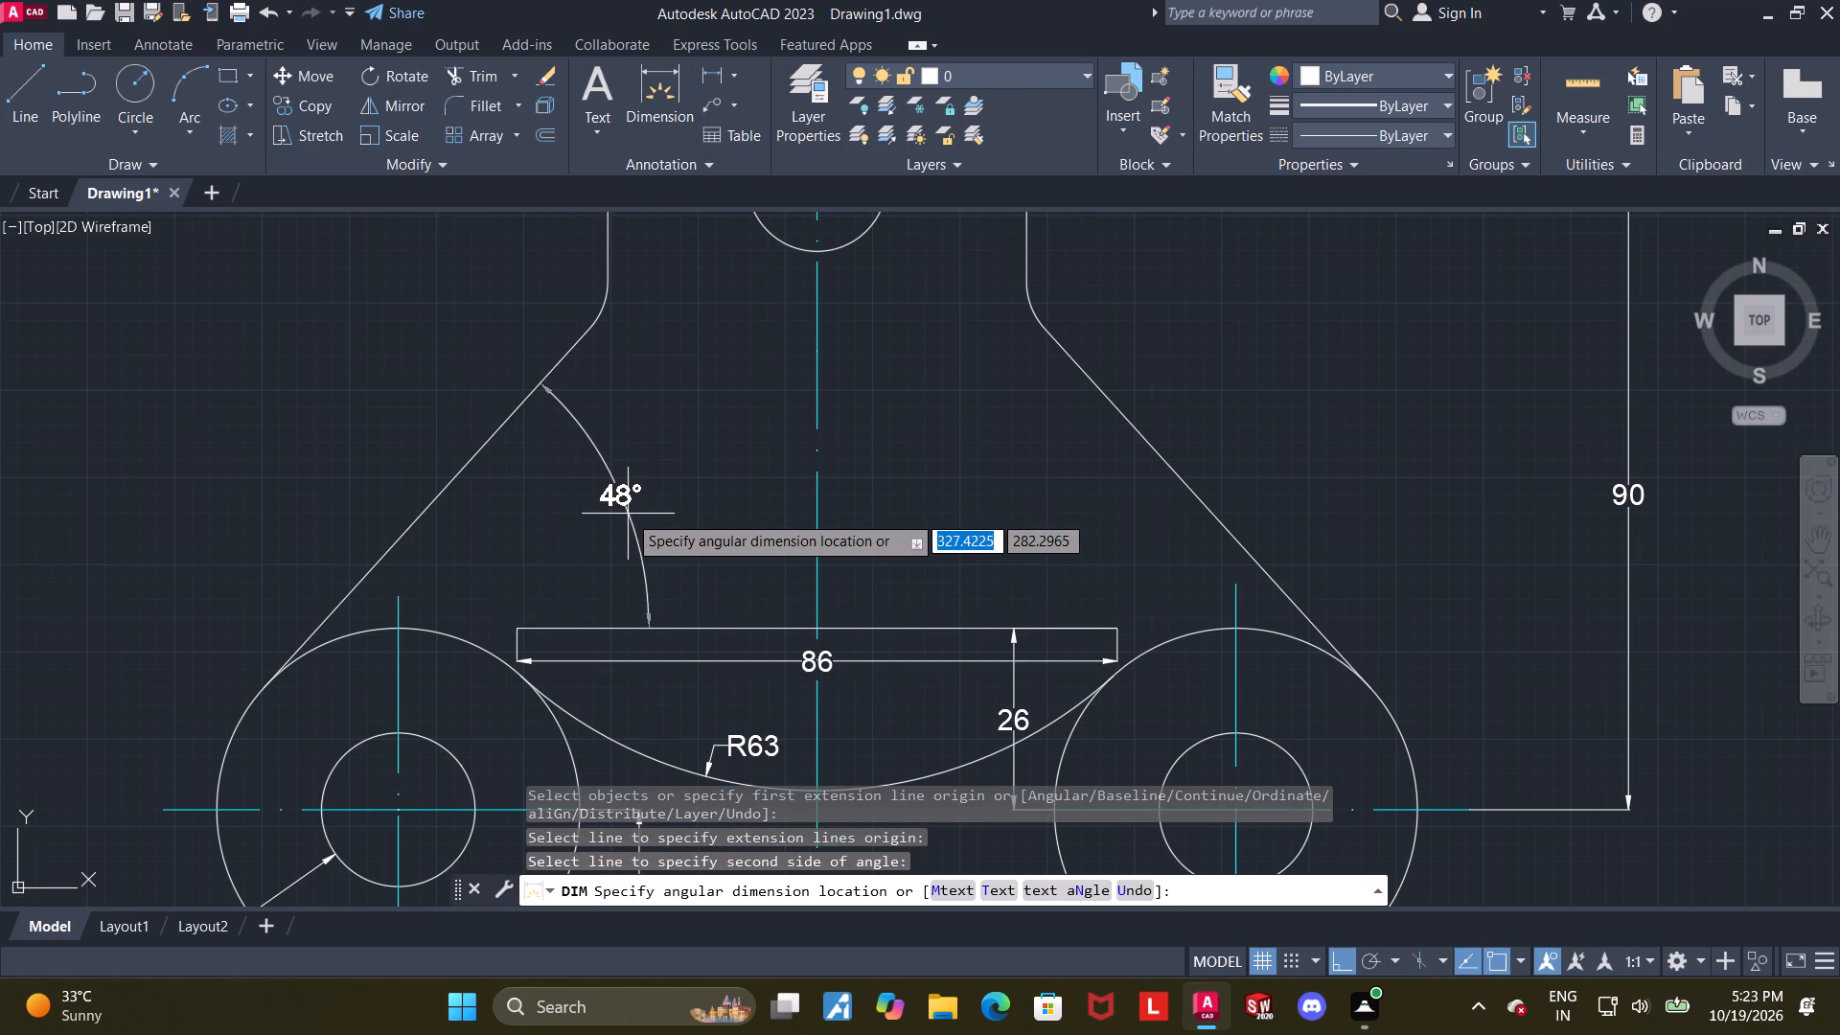
key(Escape)
key(Escape)
Draw a line from the base line's left end at 48° up to the vertical centerline, with ortho off.
click(21, 85)
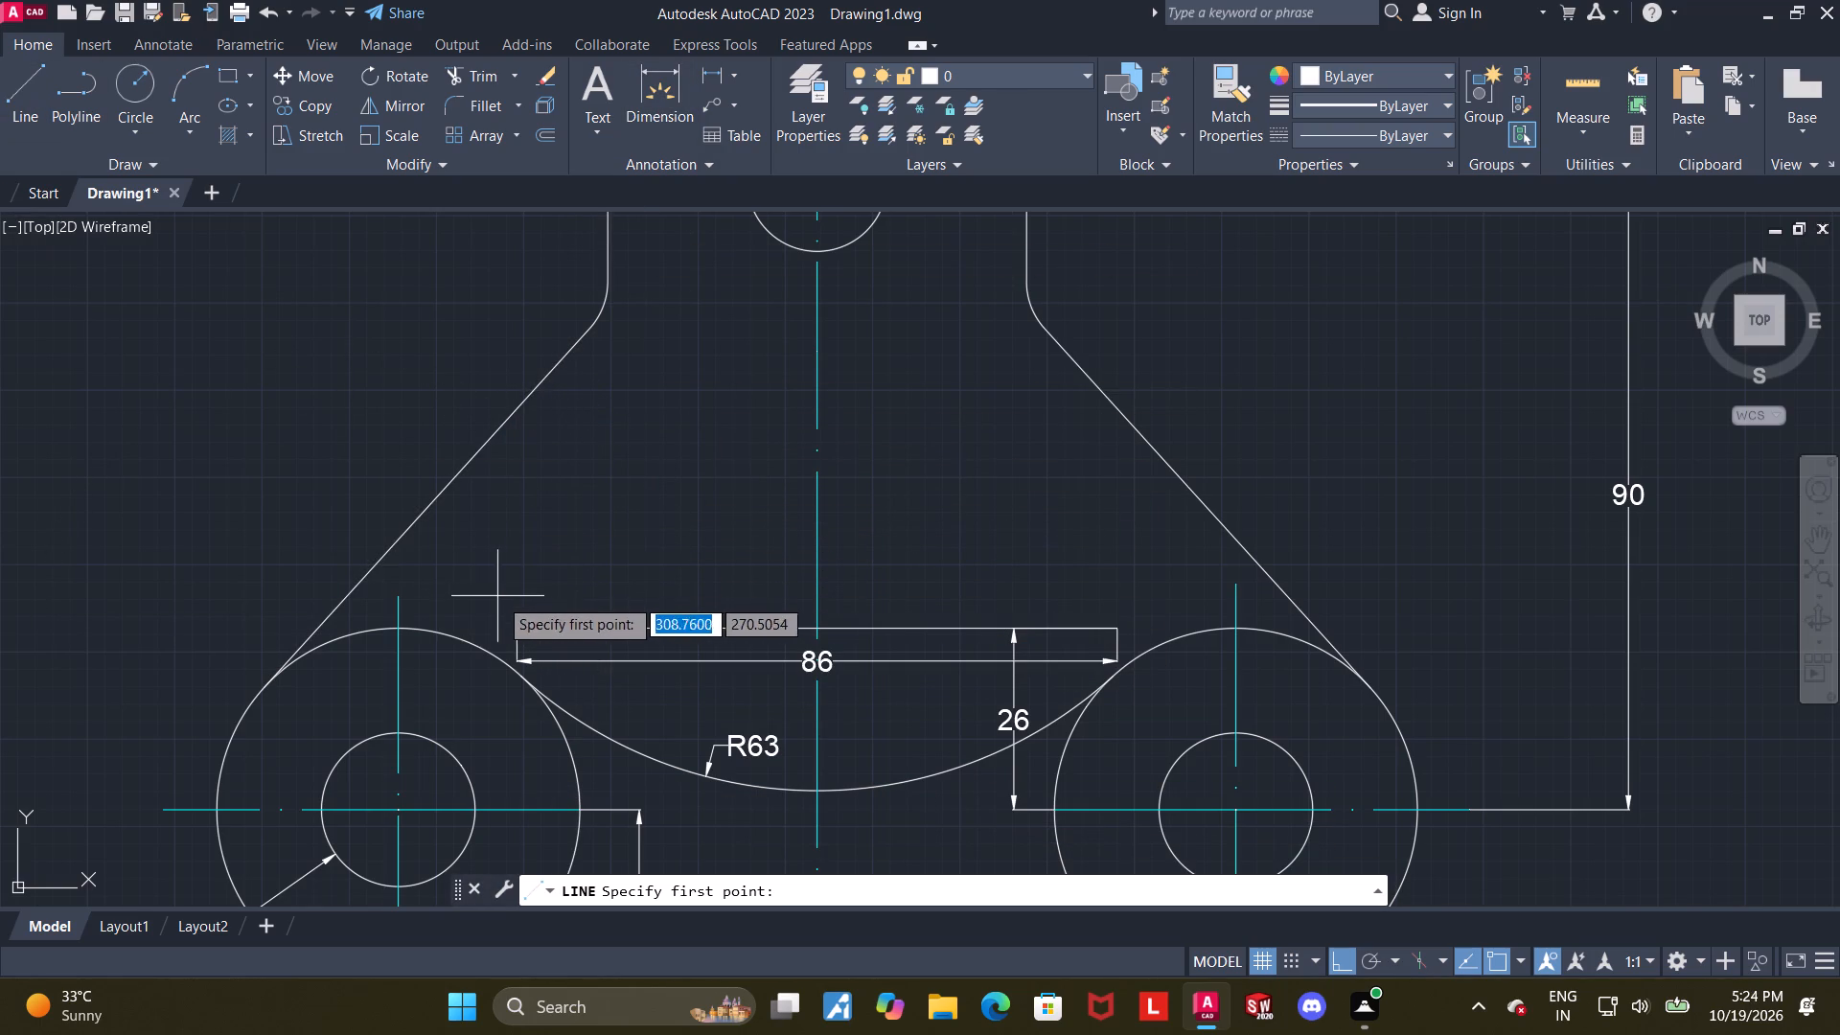
click(519, 625)
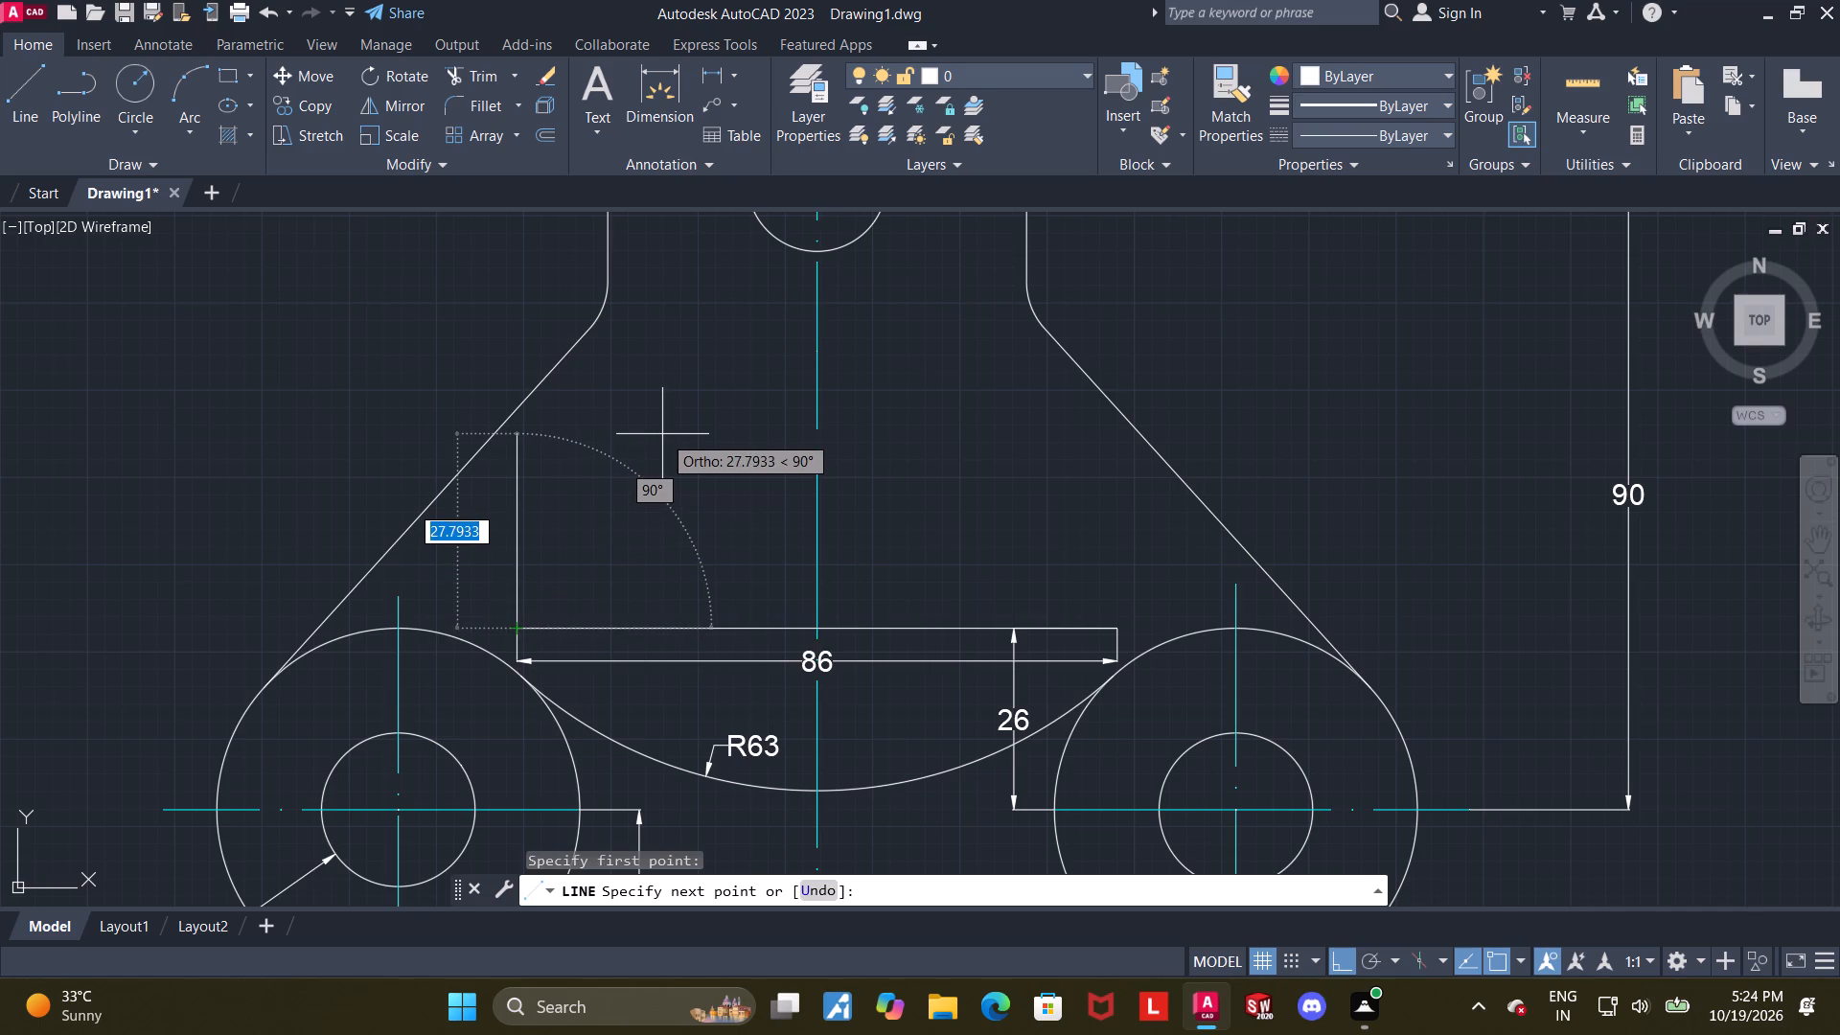
key(F8)
key(Tab)
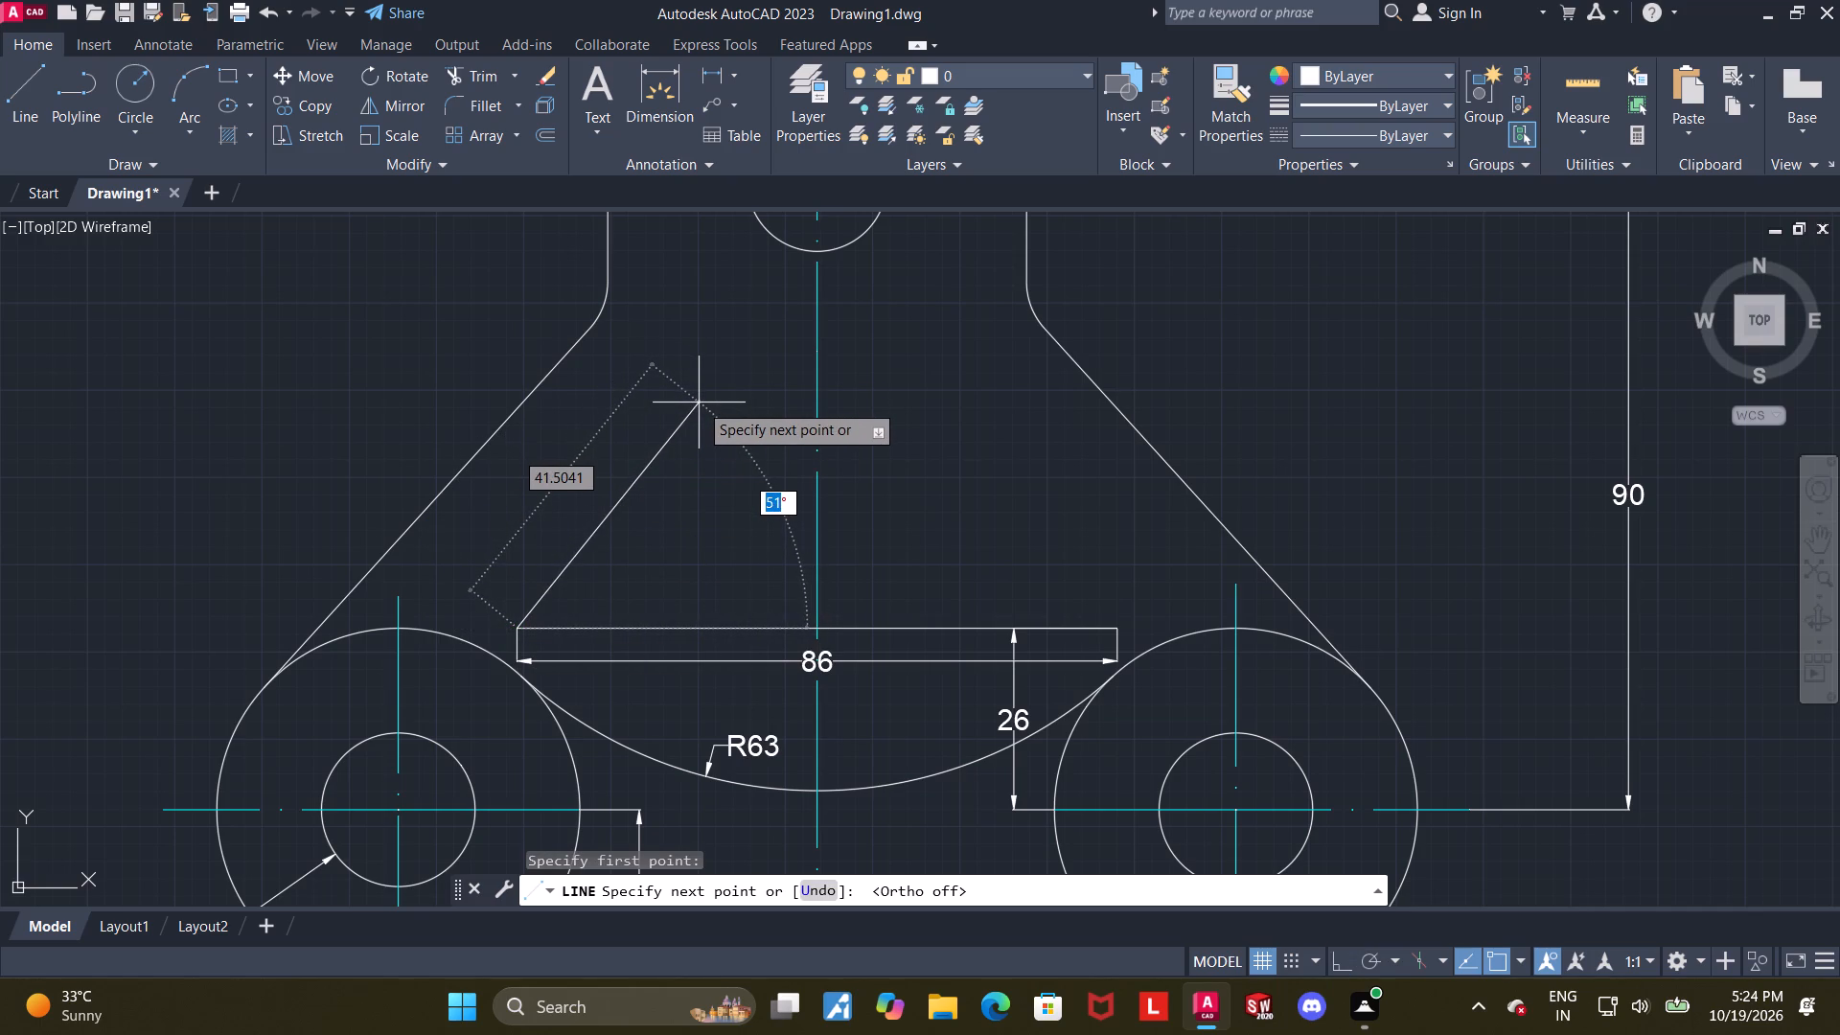
text(48)
key(Escape)
key(Tab)
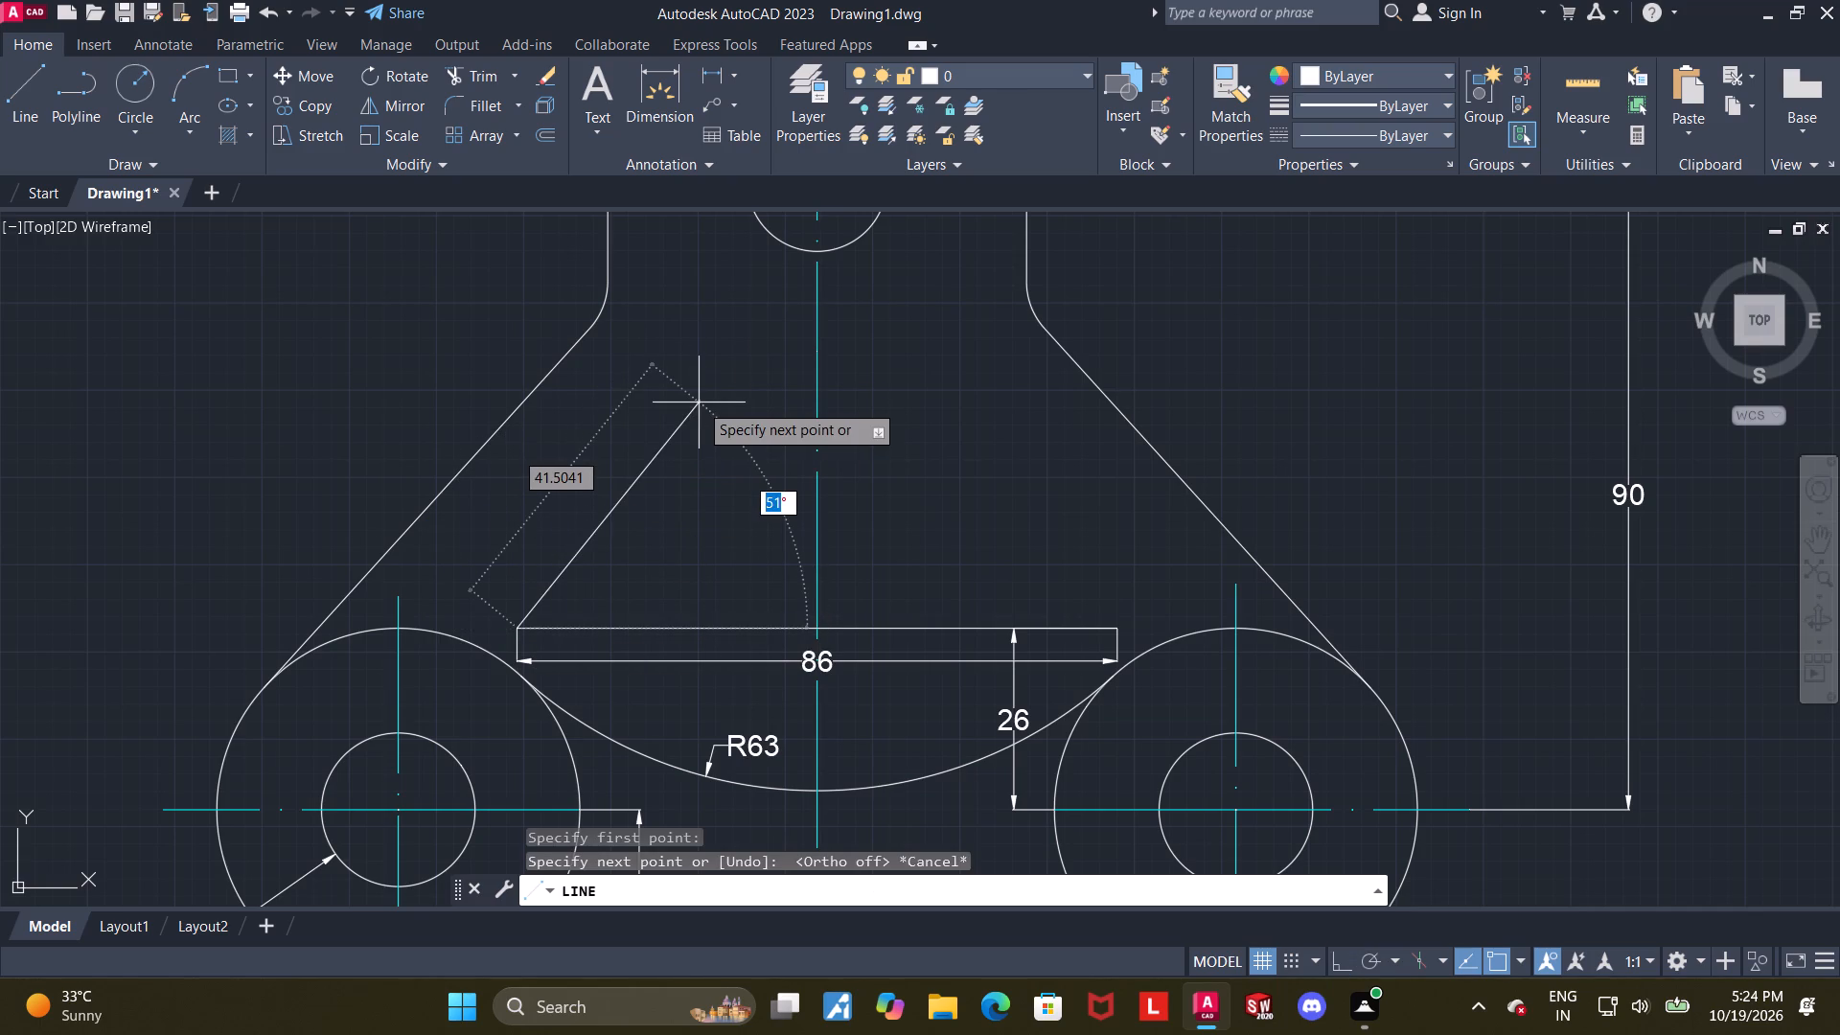
key(Tab)
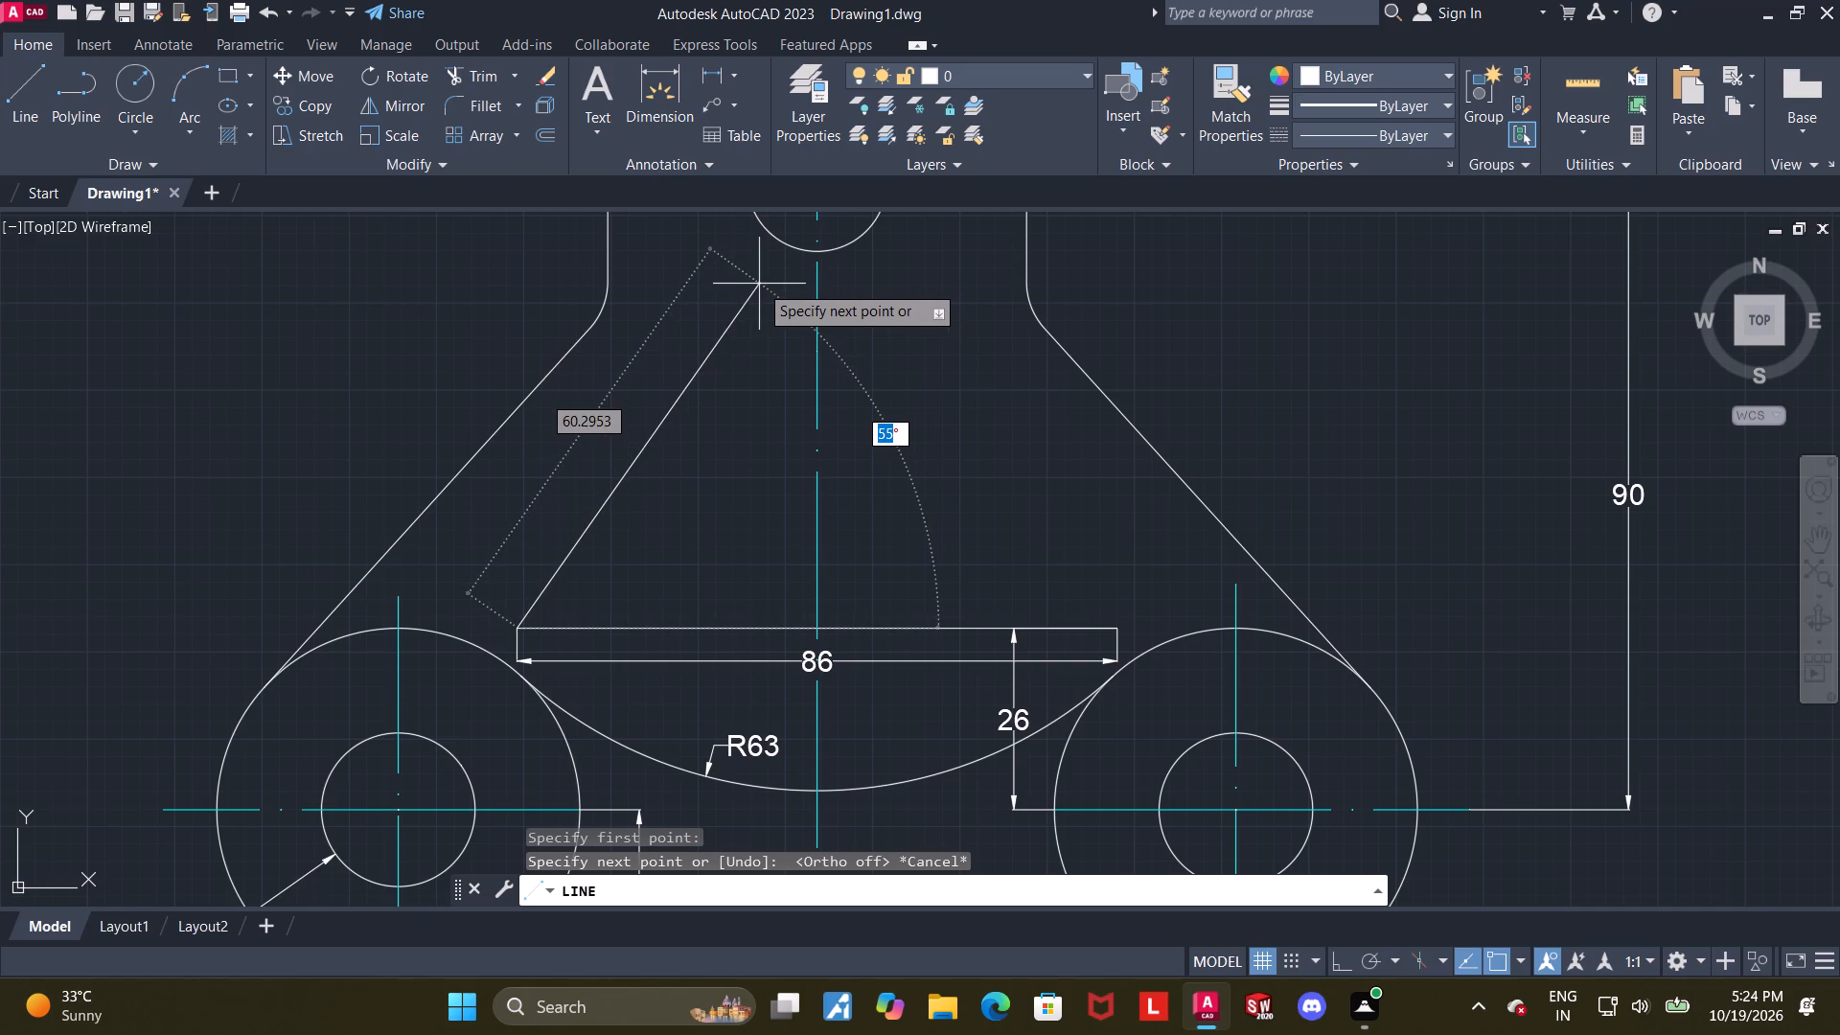
text(48)
key(Return)
key(Escape)
key(Escape)
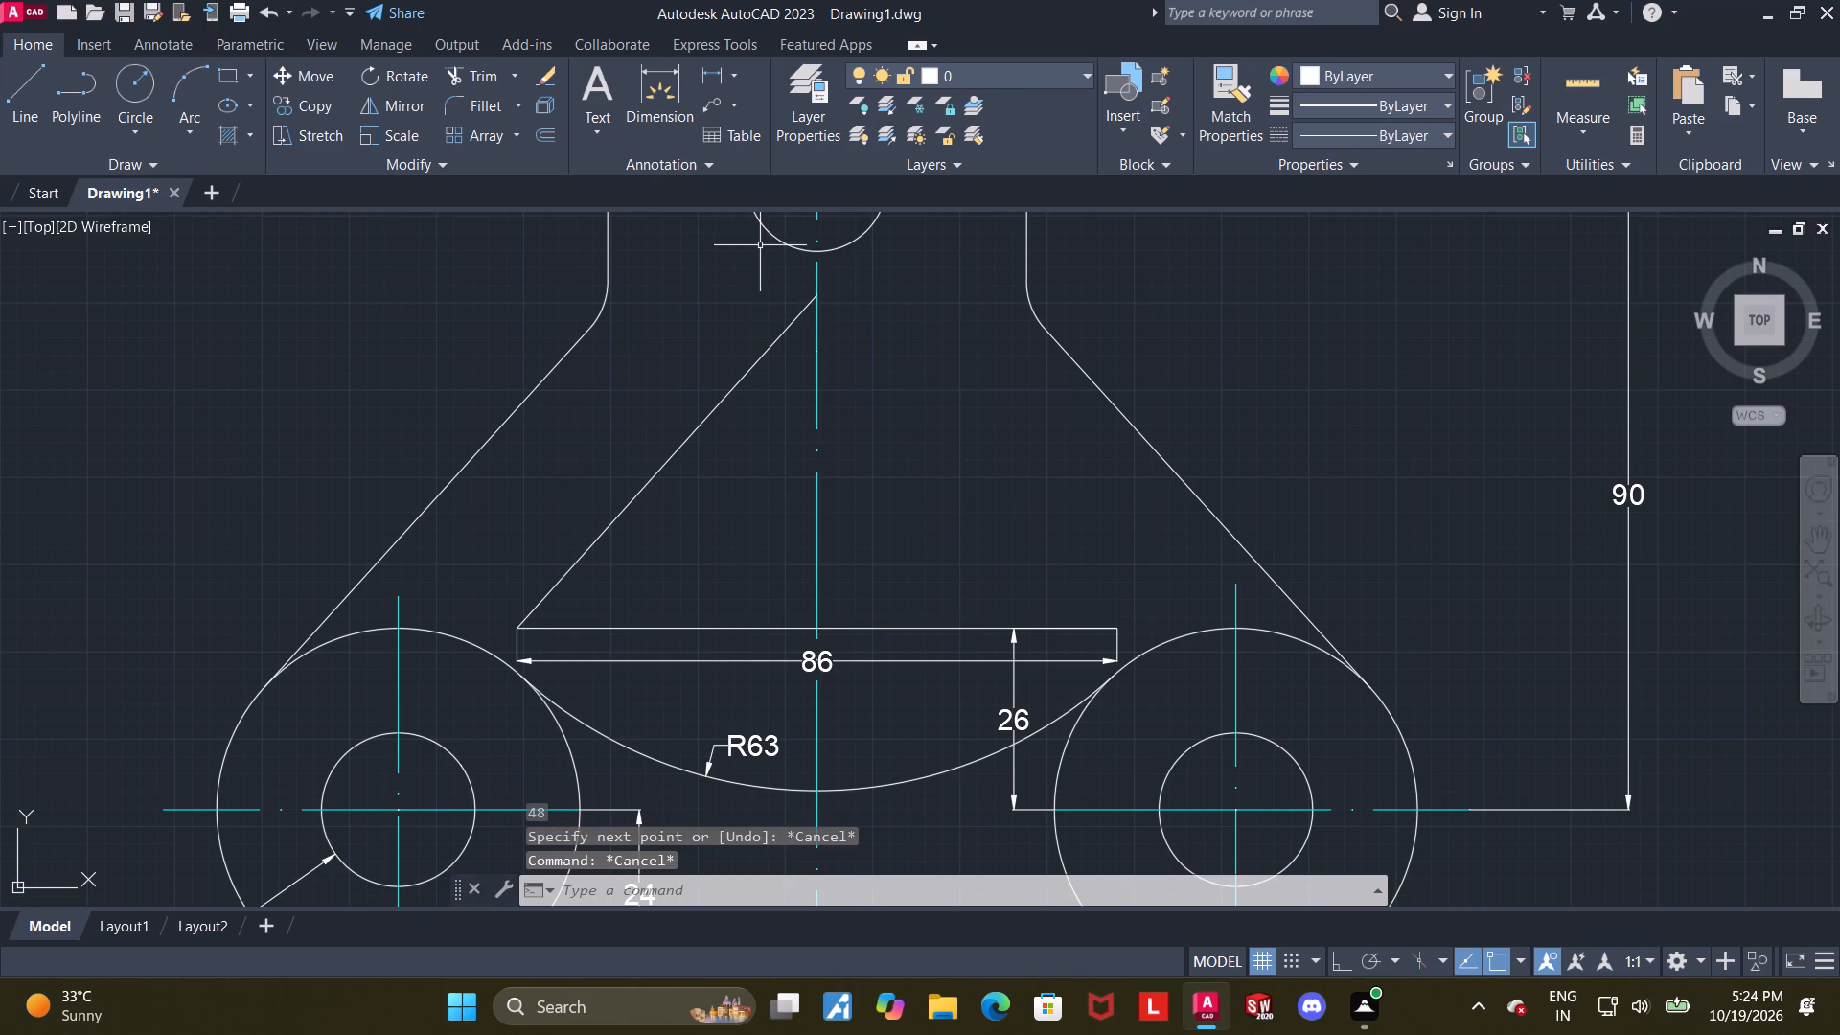
Draw a line from the base line's right end to the apex on the vertical centerline, closing the triangle.
click(16, 81)
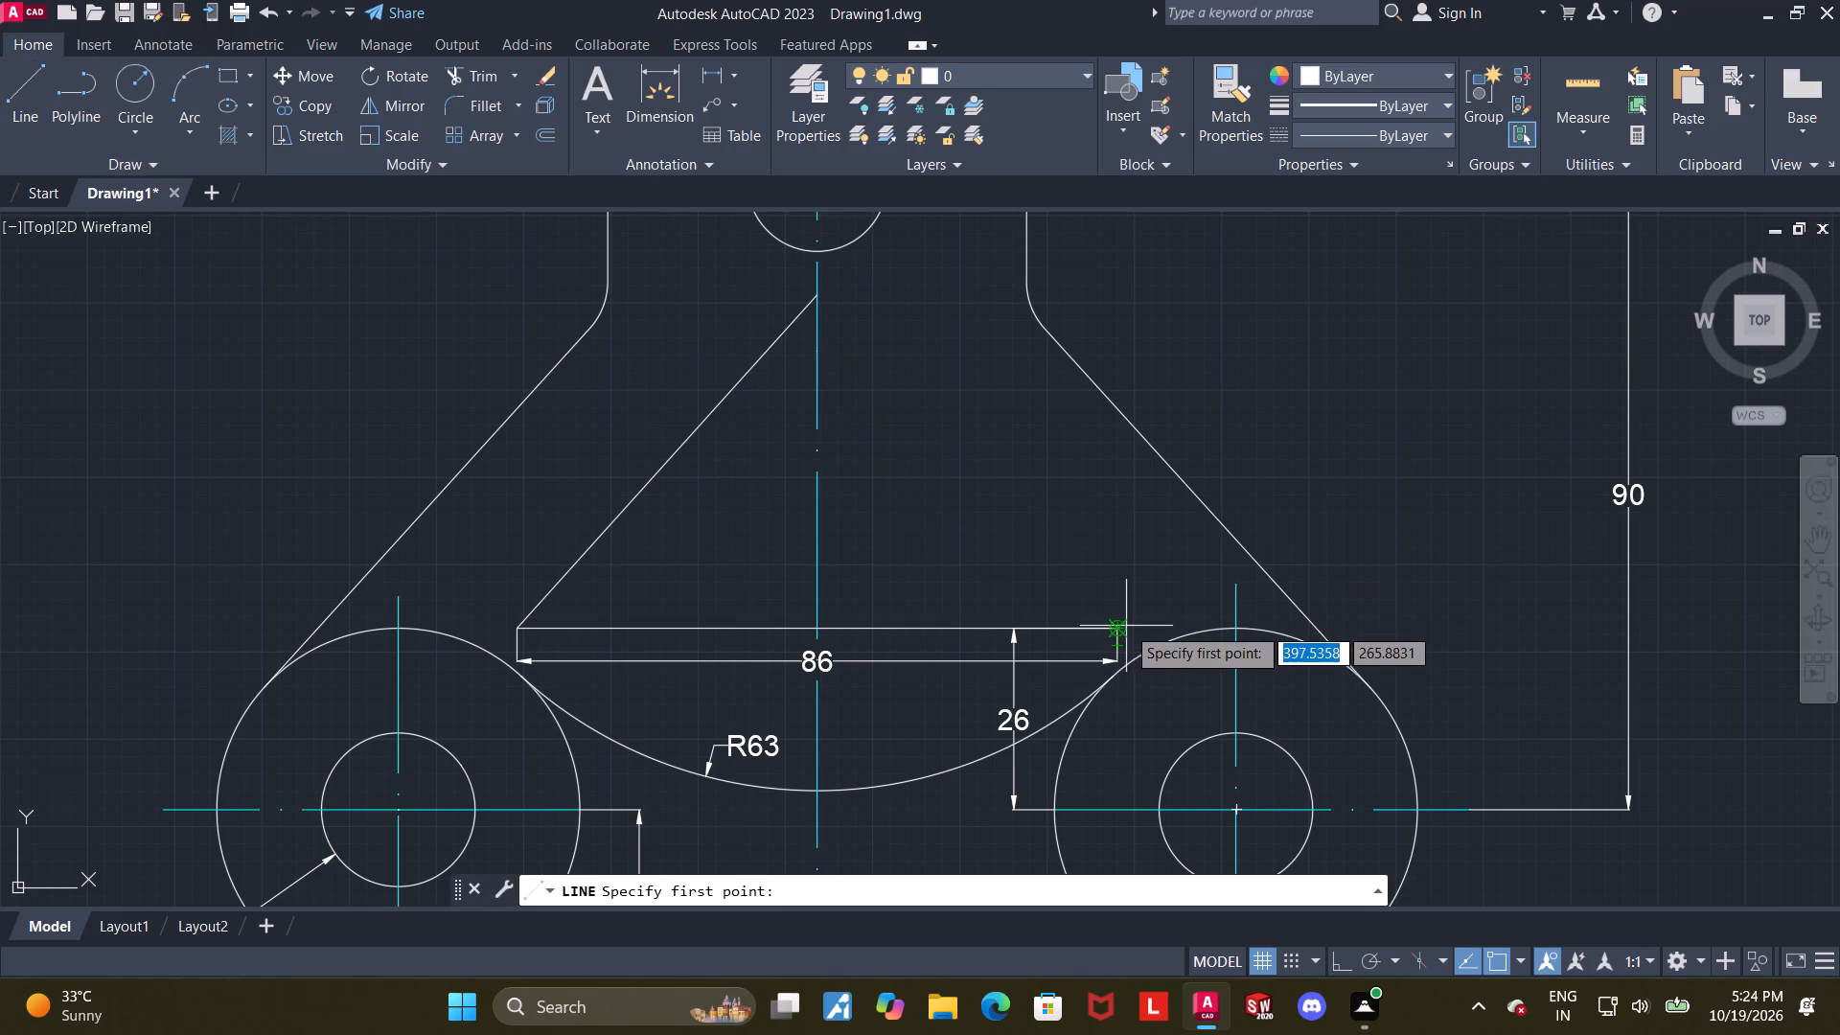
scroll(1115, 617, up, 3)
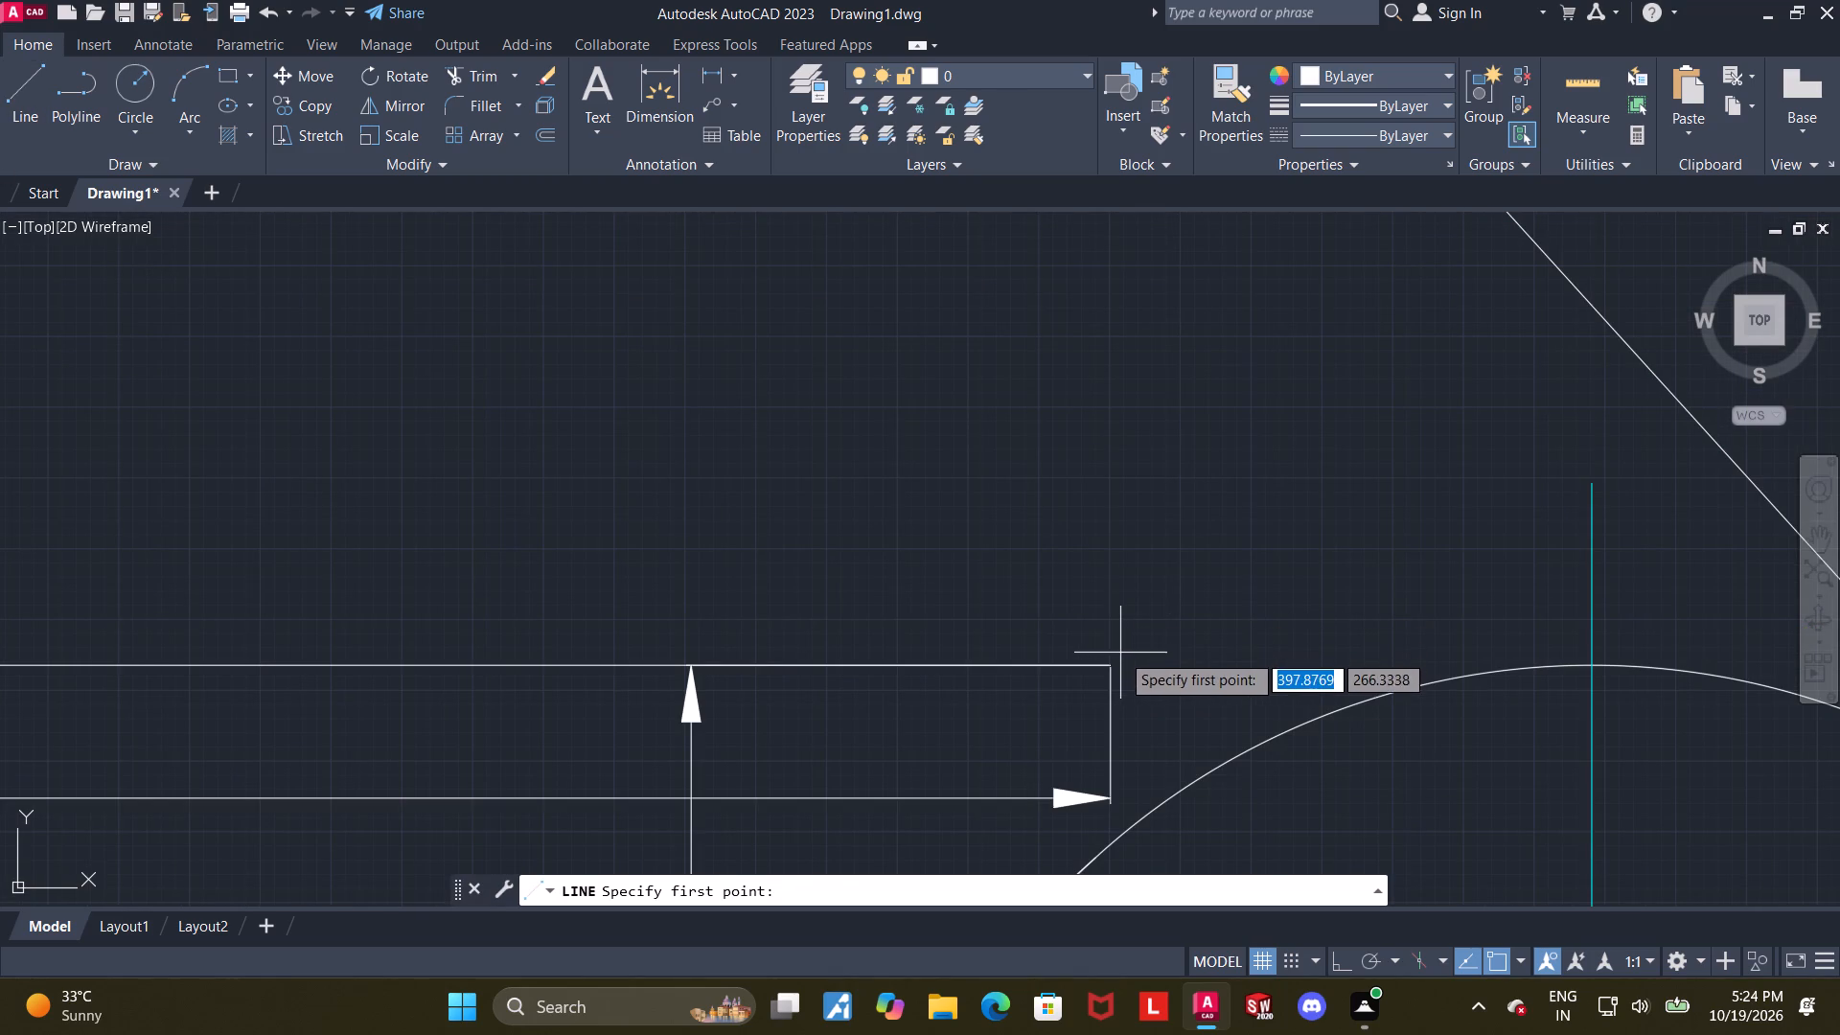
click(1108, 664)
scroll(1108, 664, down, 4)
click(928, 459)
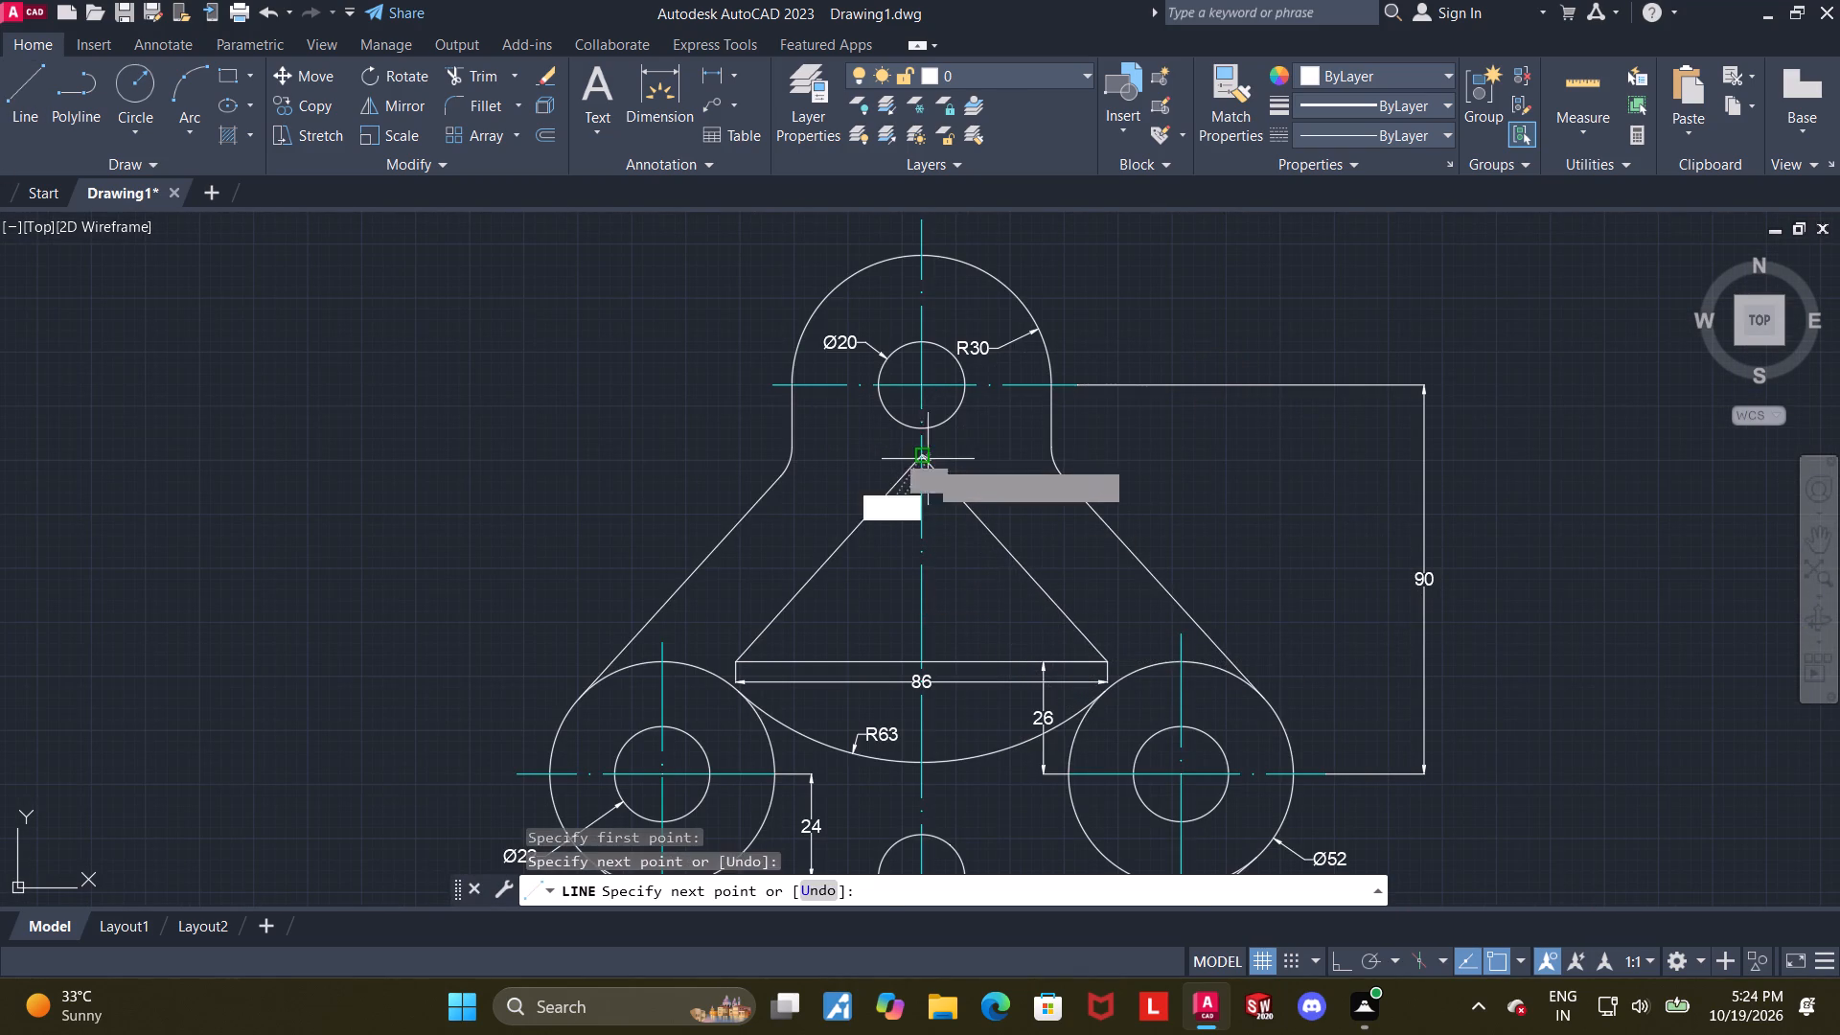
key(Escape)
key(Escape)
key(Escape)
Check the angle between the right outer slanted edge and the triangle's right side using trial angular dimensions.
click(651, 85)
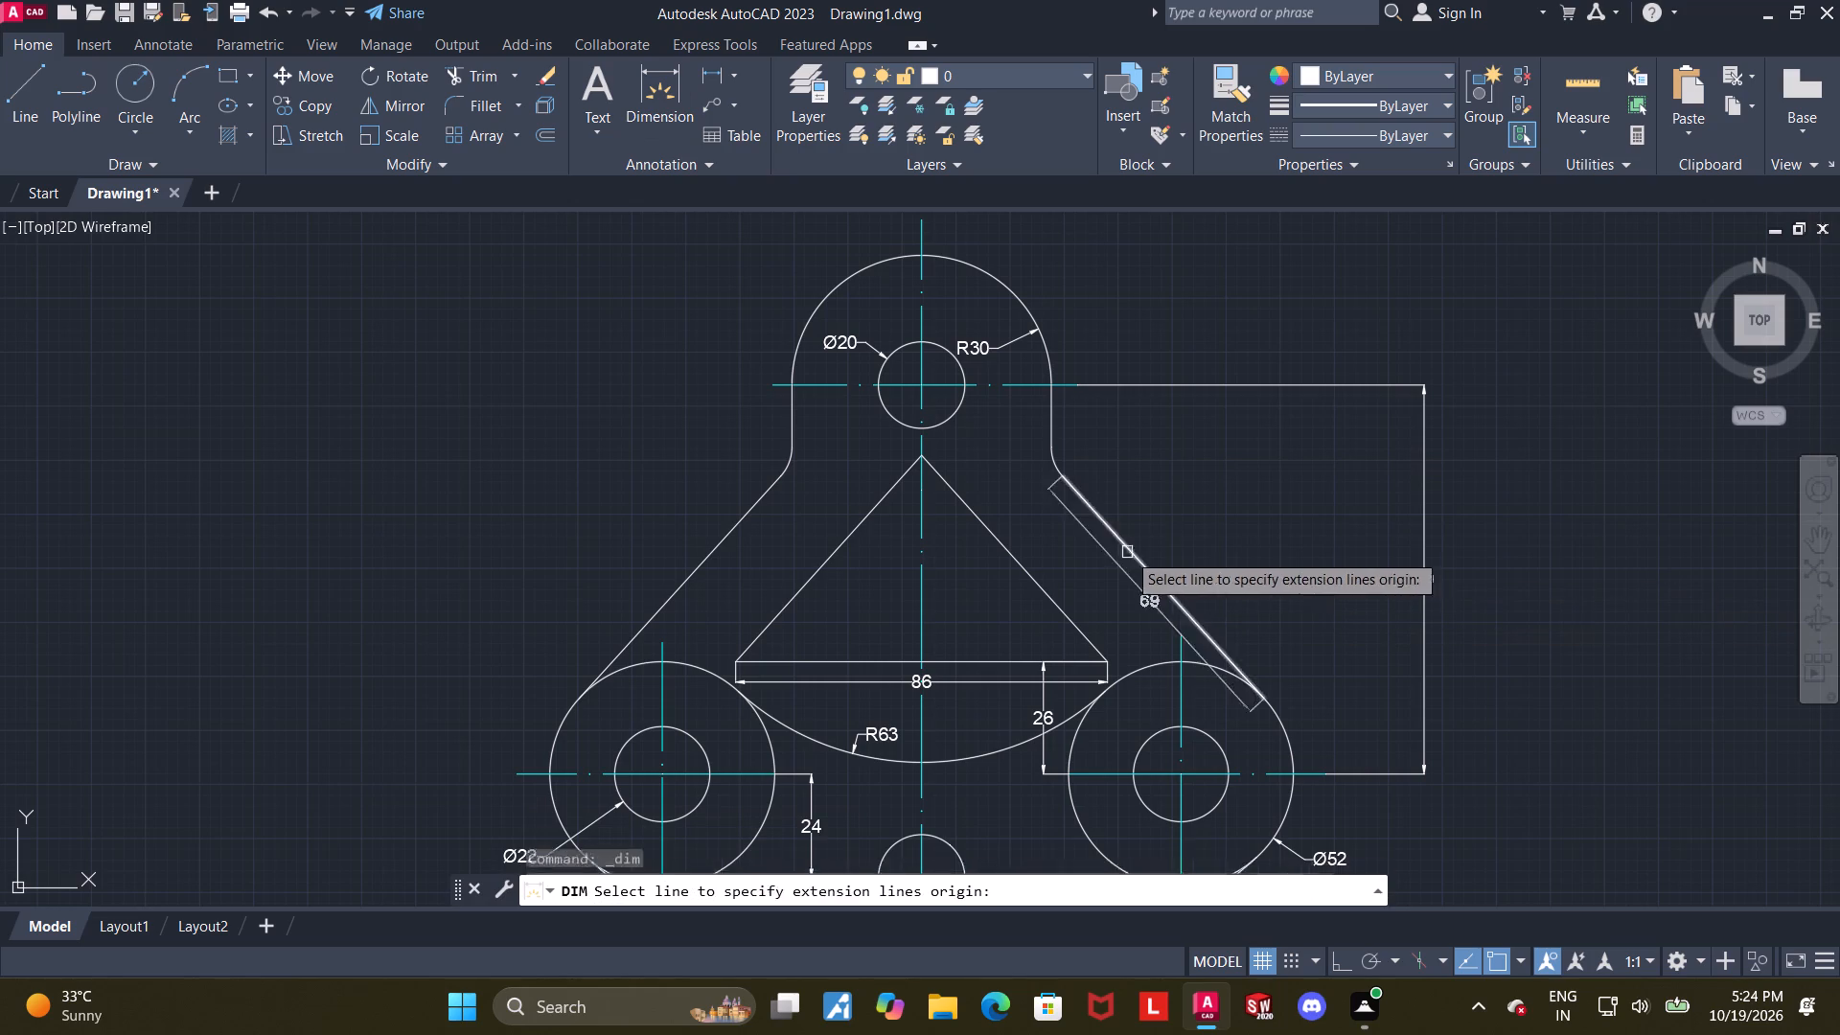
click(1115, 536)
click(1028, 571)
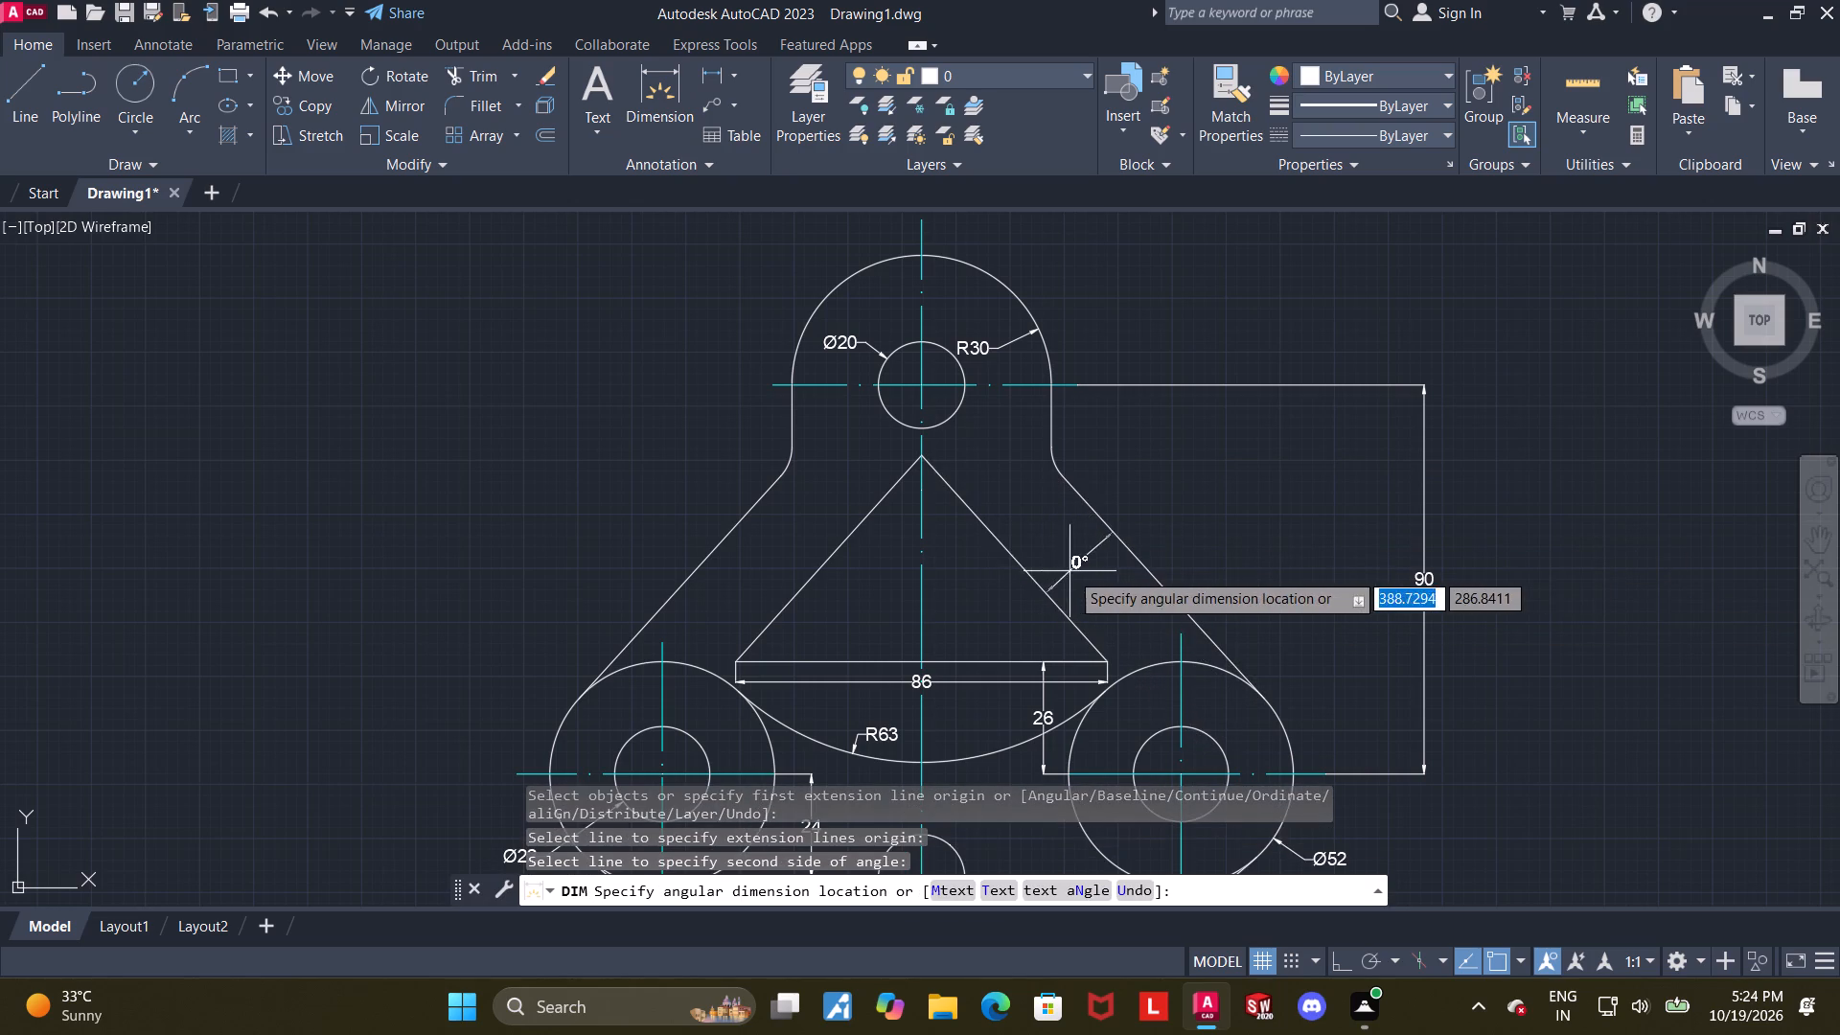
key(Escape)
scroll(1070, 572, up, 2)
key(Escape)
key(Escape)
click(664, 93)
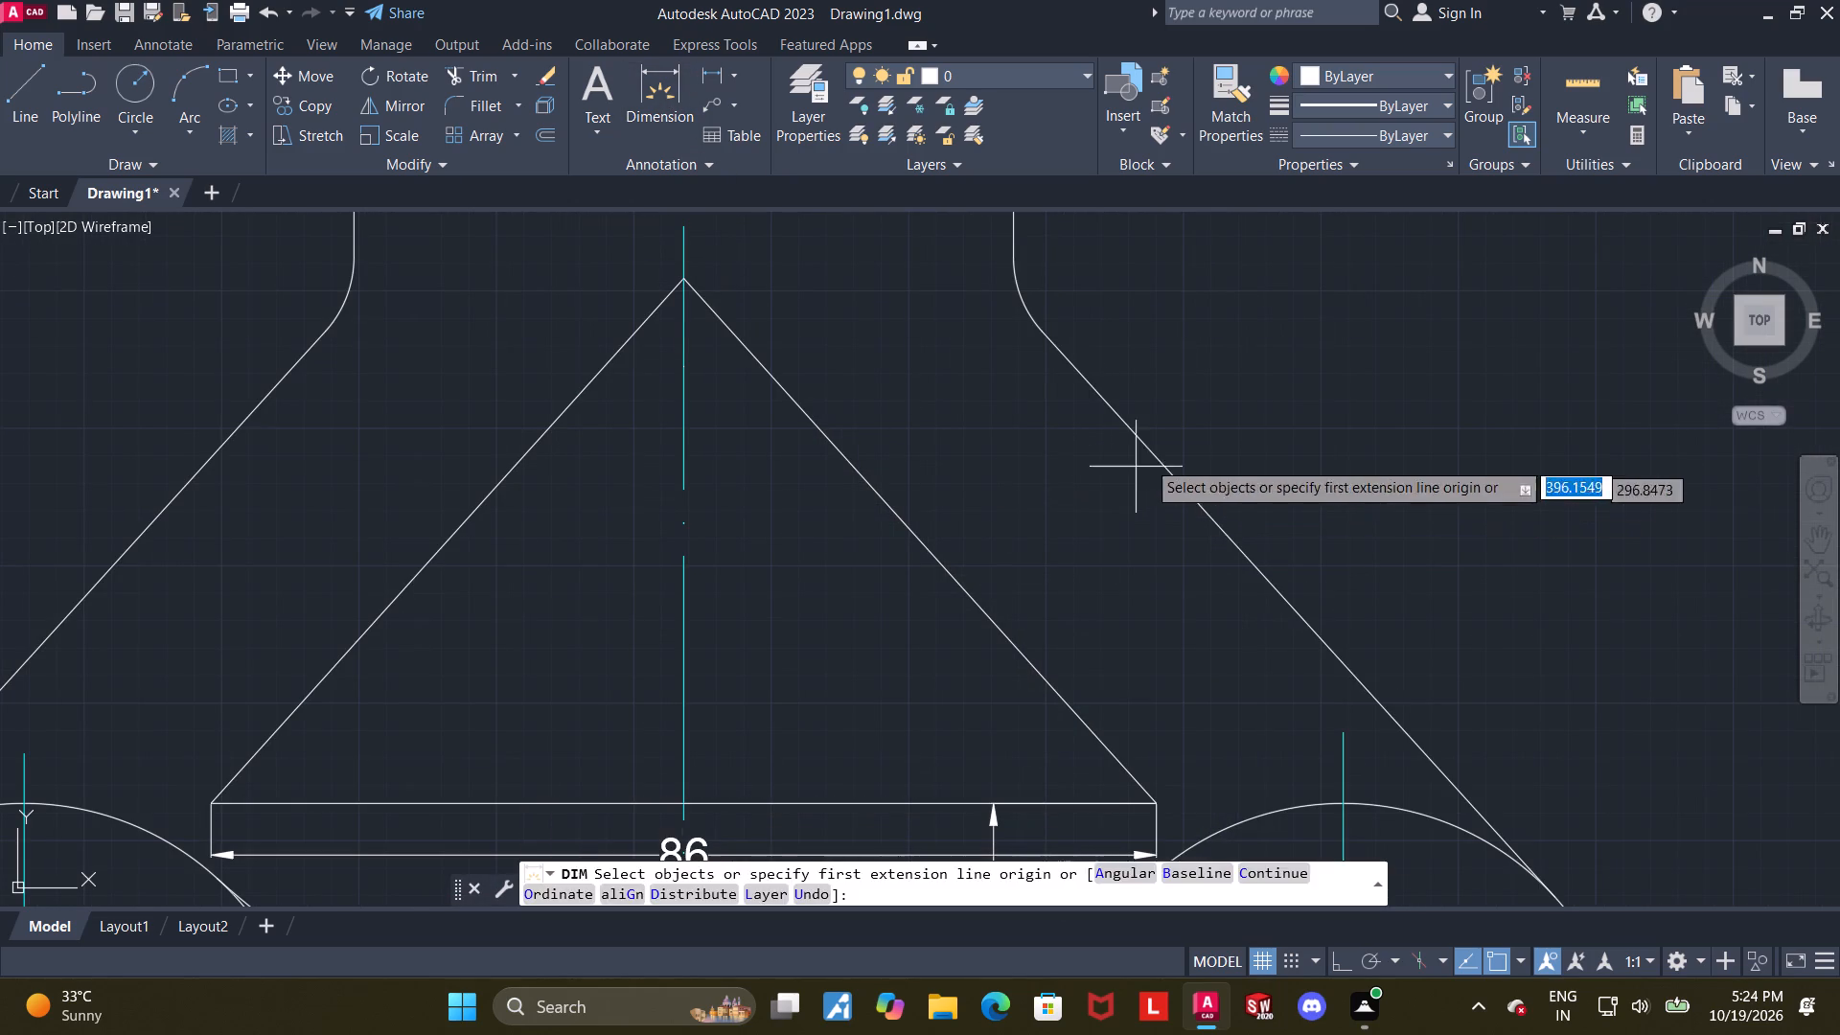
click(1156, 451)
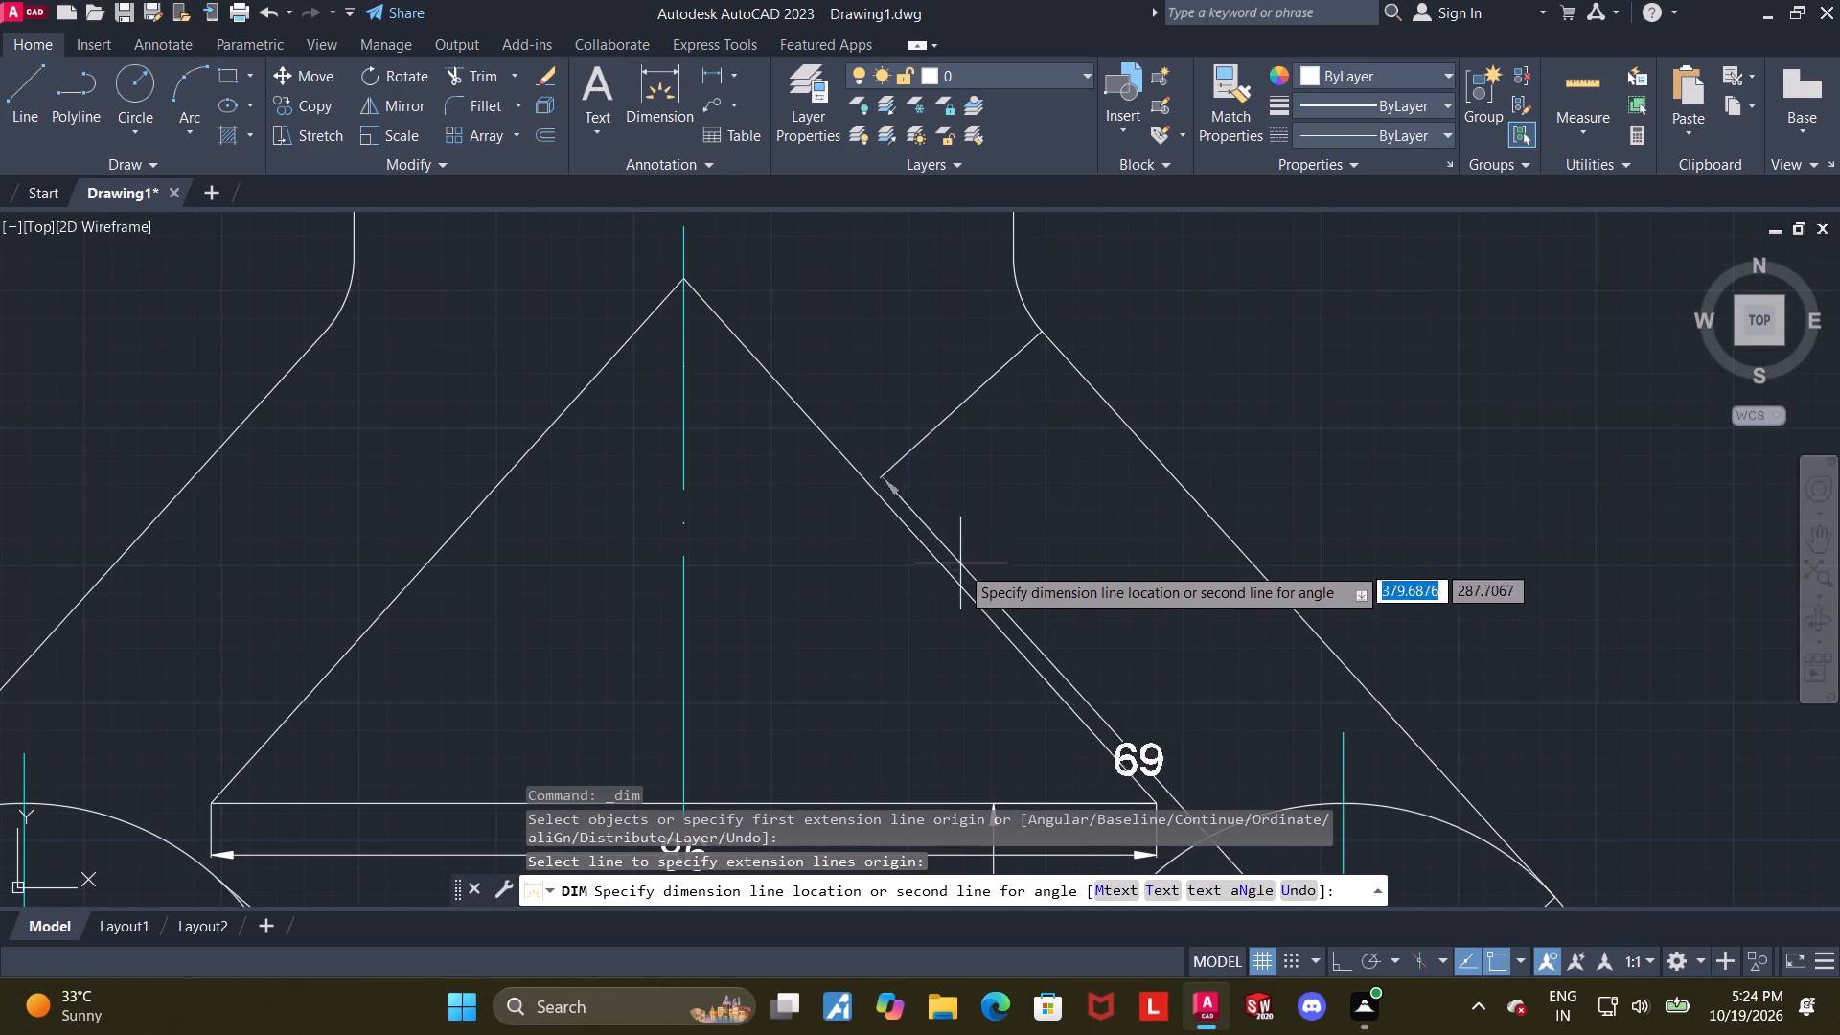
click(956, 577)
key(Escape)
key(Escape)
Fillet the triangle's lower-left corner with radius 10.
scroll(1064, 563, up, 2)
scroll(1068, 565, down, 4)
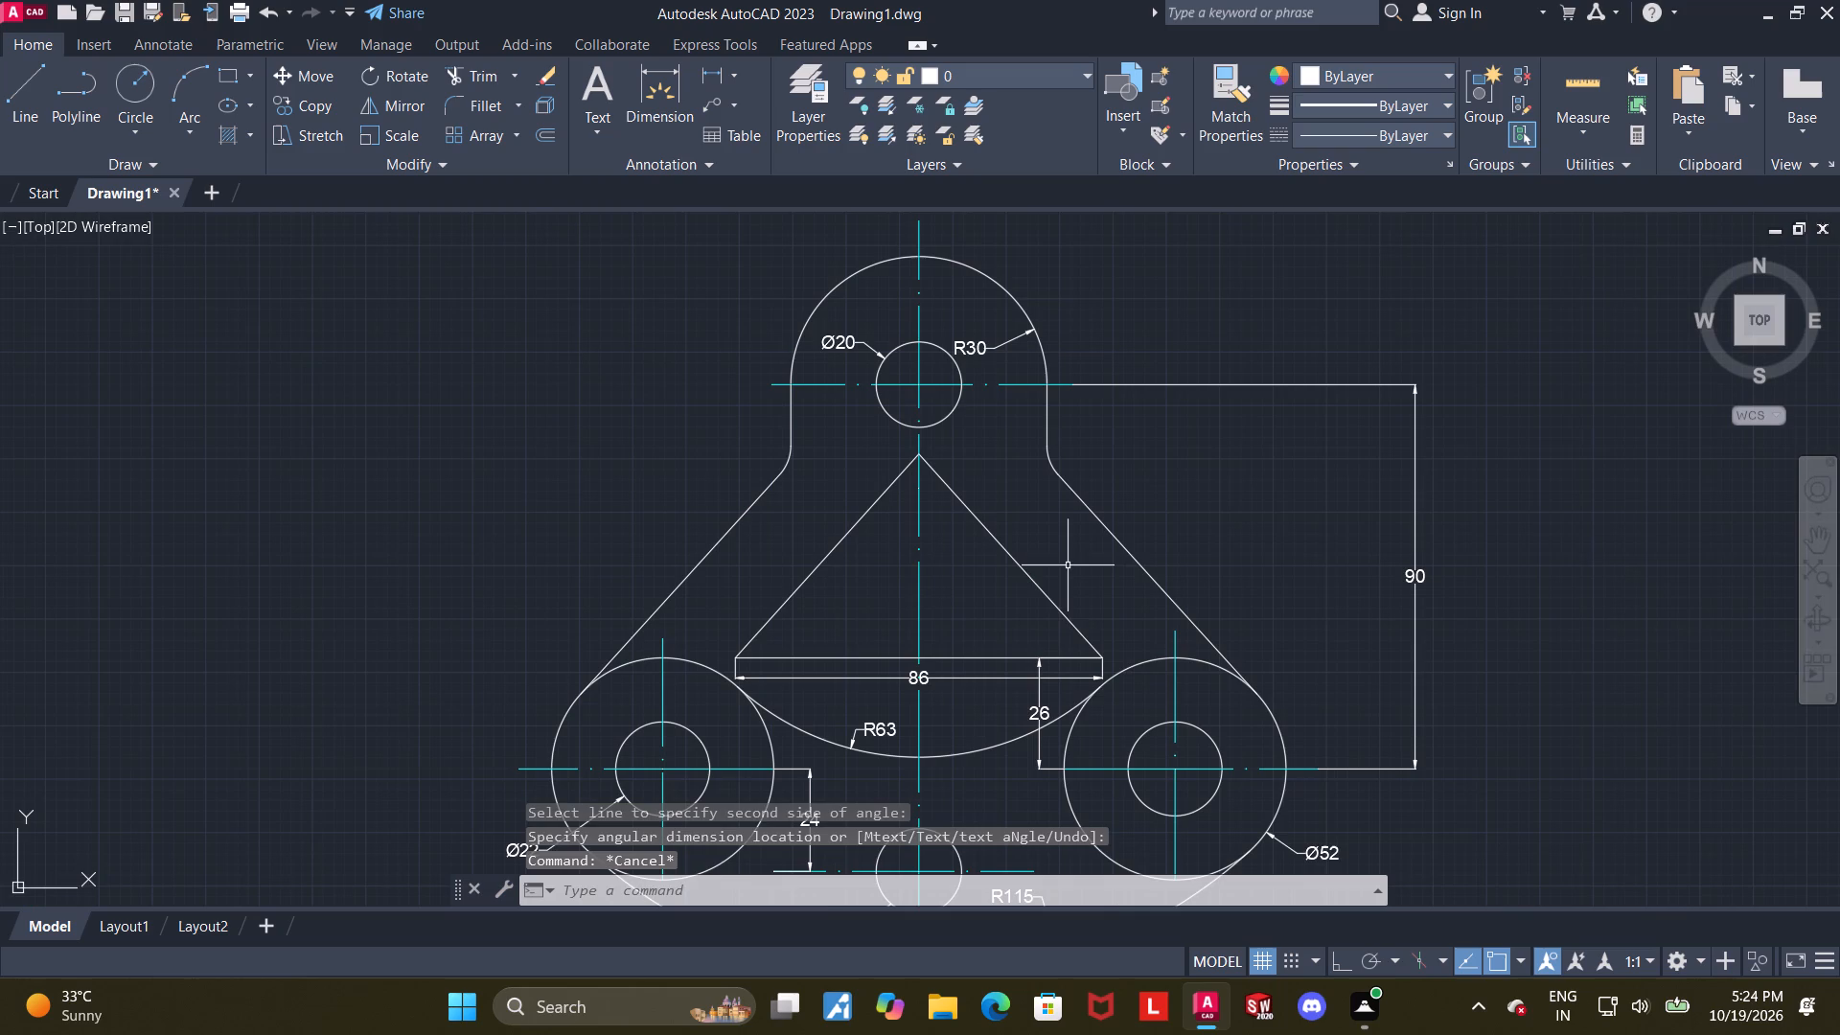
middle_drag(1073, 596, 1075, 575)
scroll(949, 583, up, 1)
key(Escape)
key(Escape)
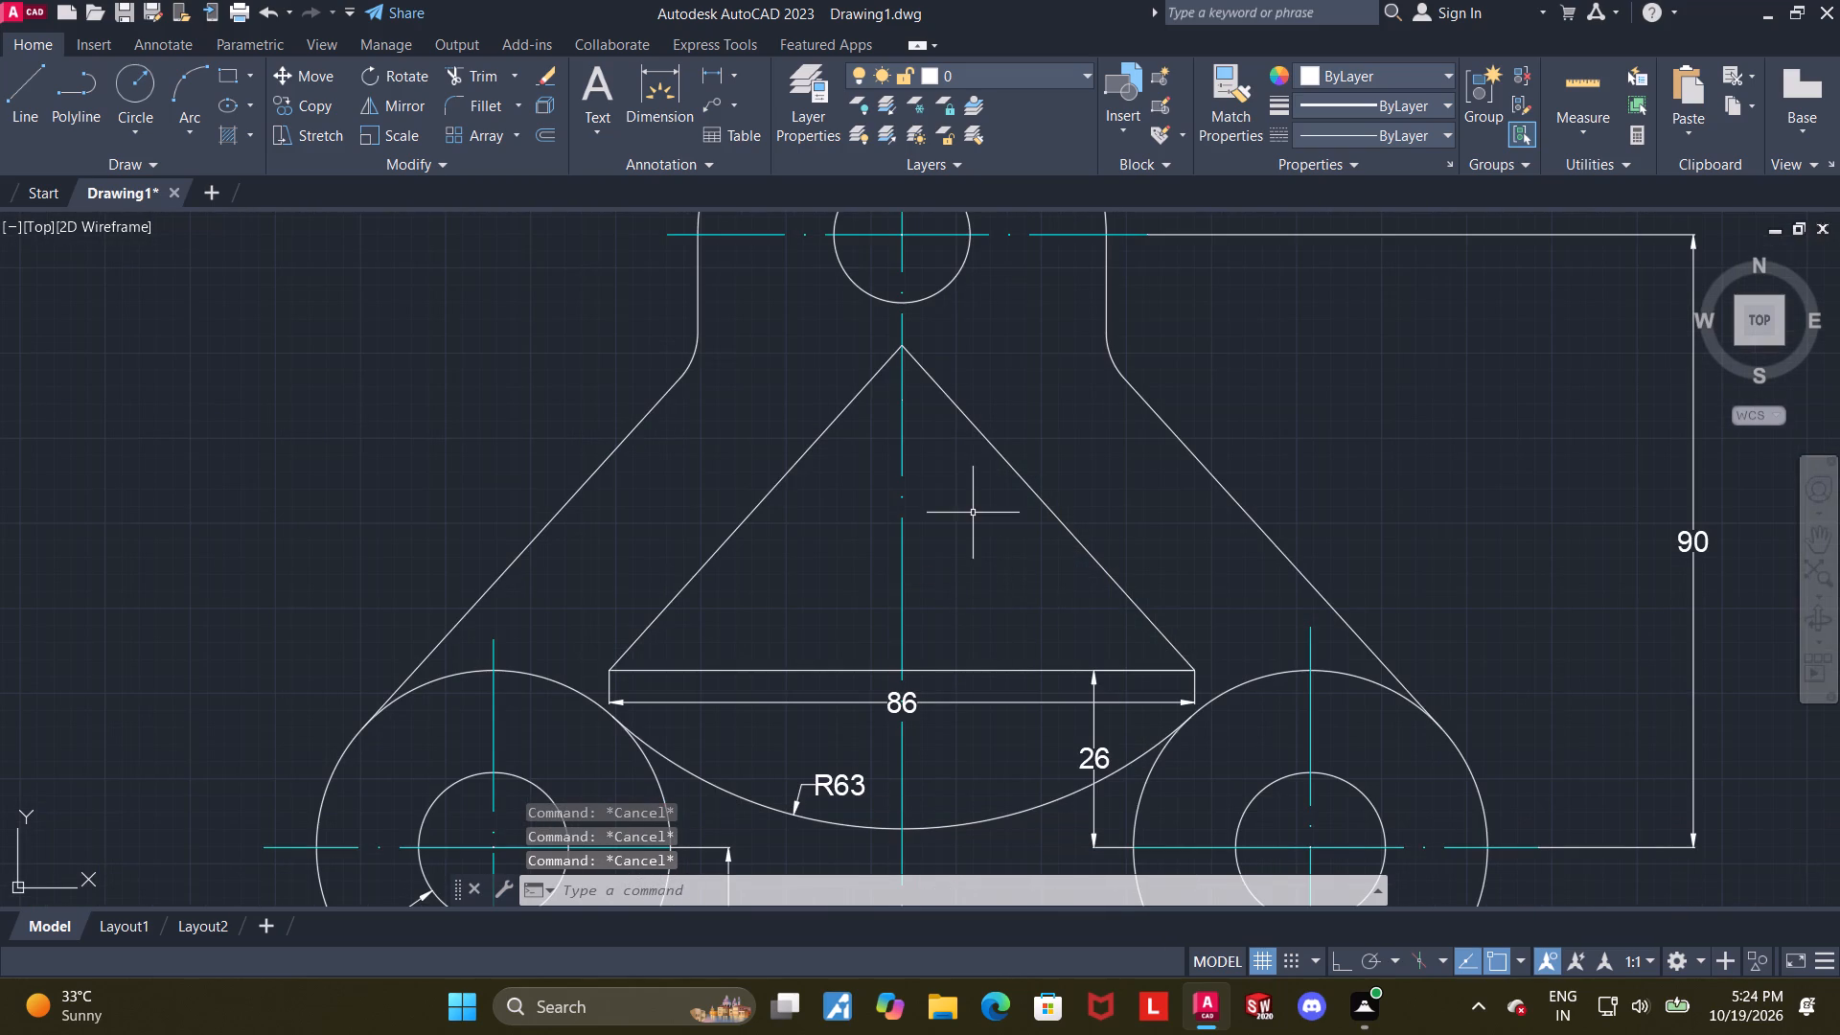
middle_drag(973, 525, 978, 494)
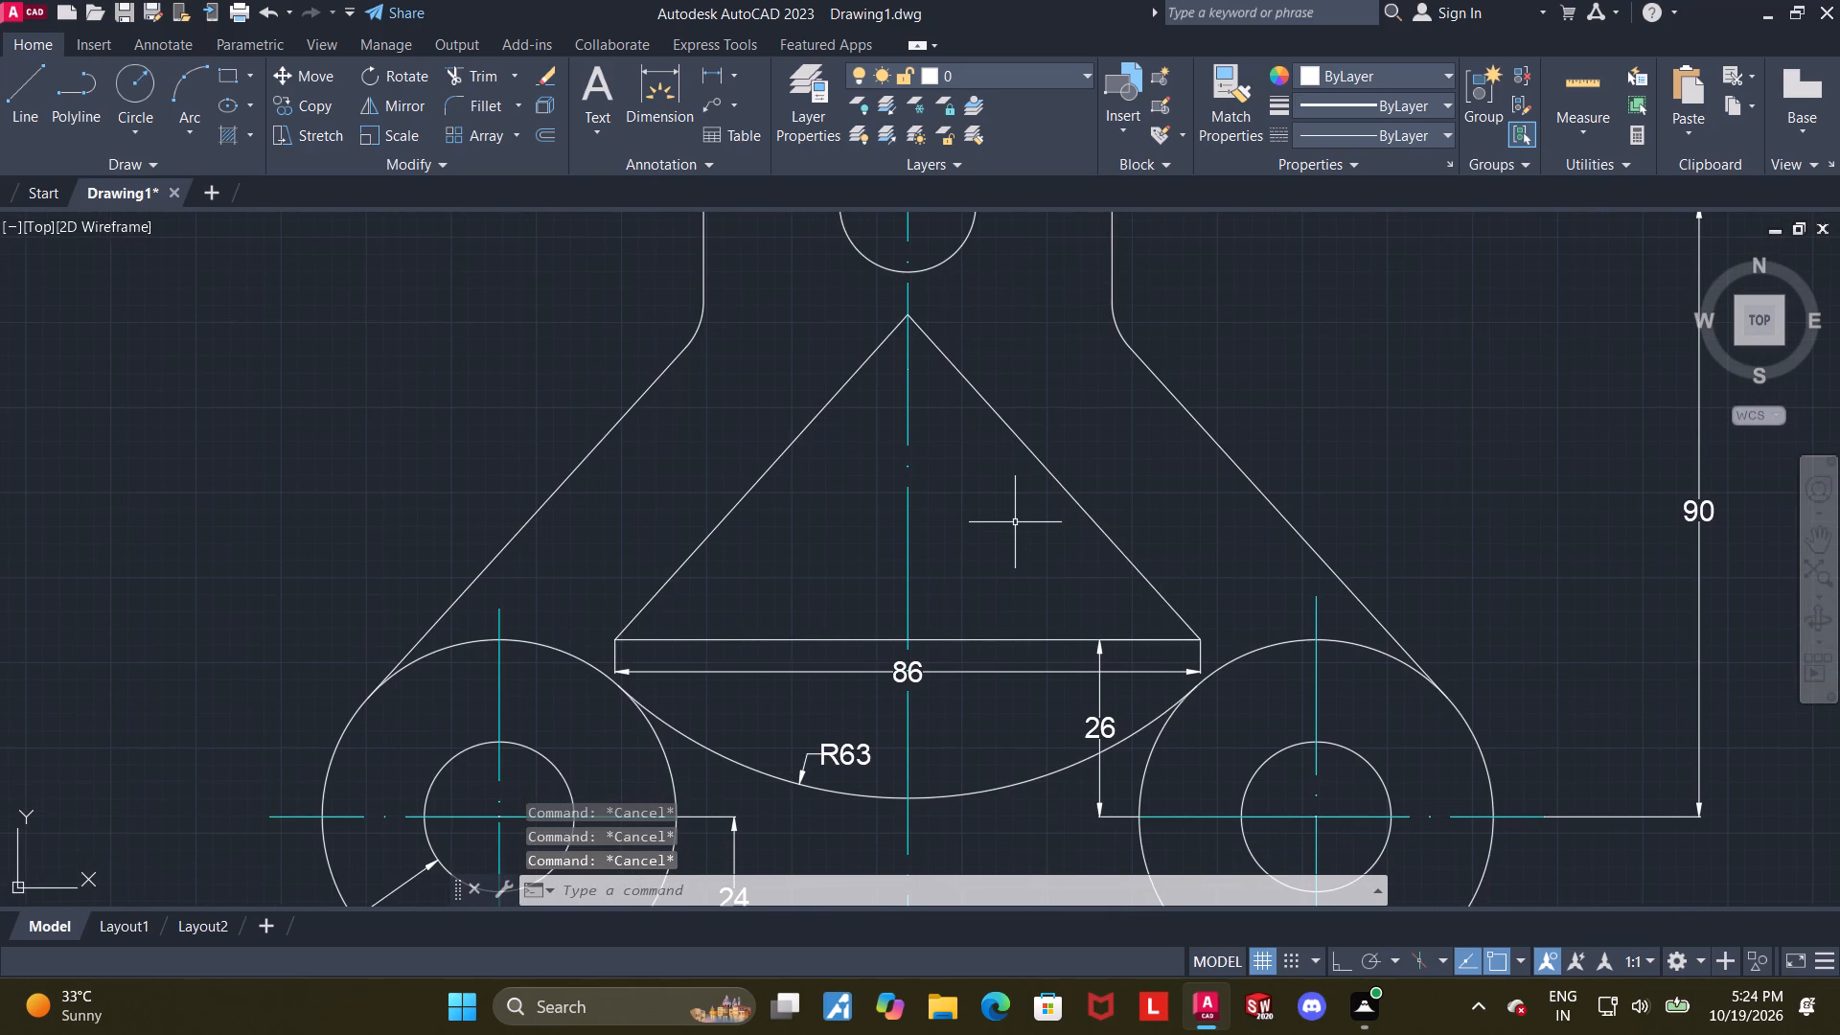
key(f)
key(Return)
key(r)
key(Return)
text(10)
key(Return)
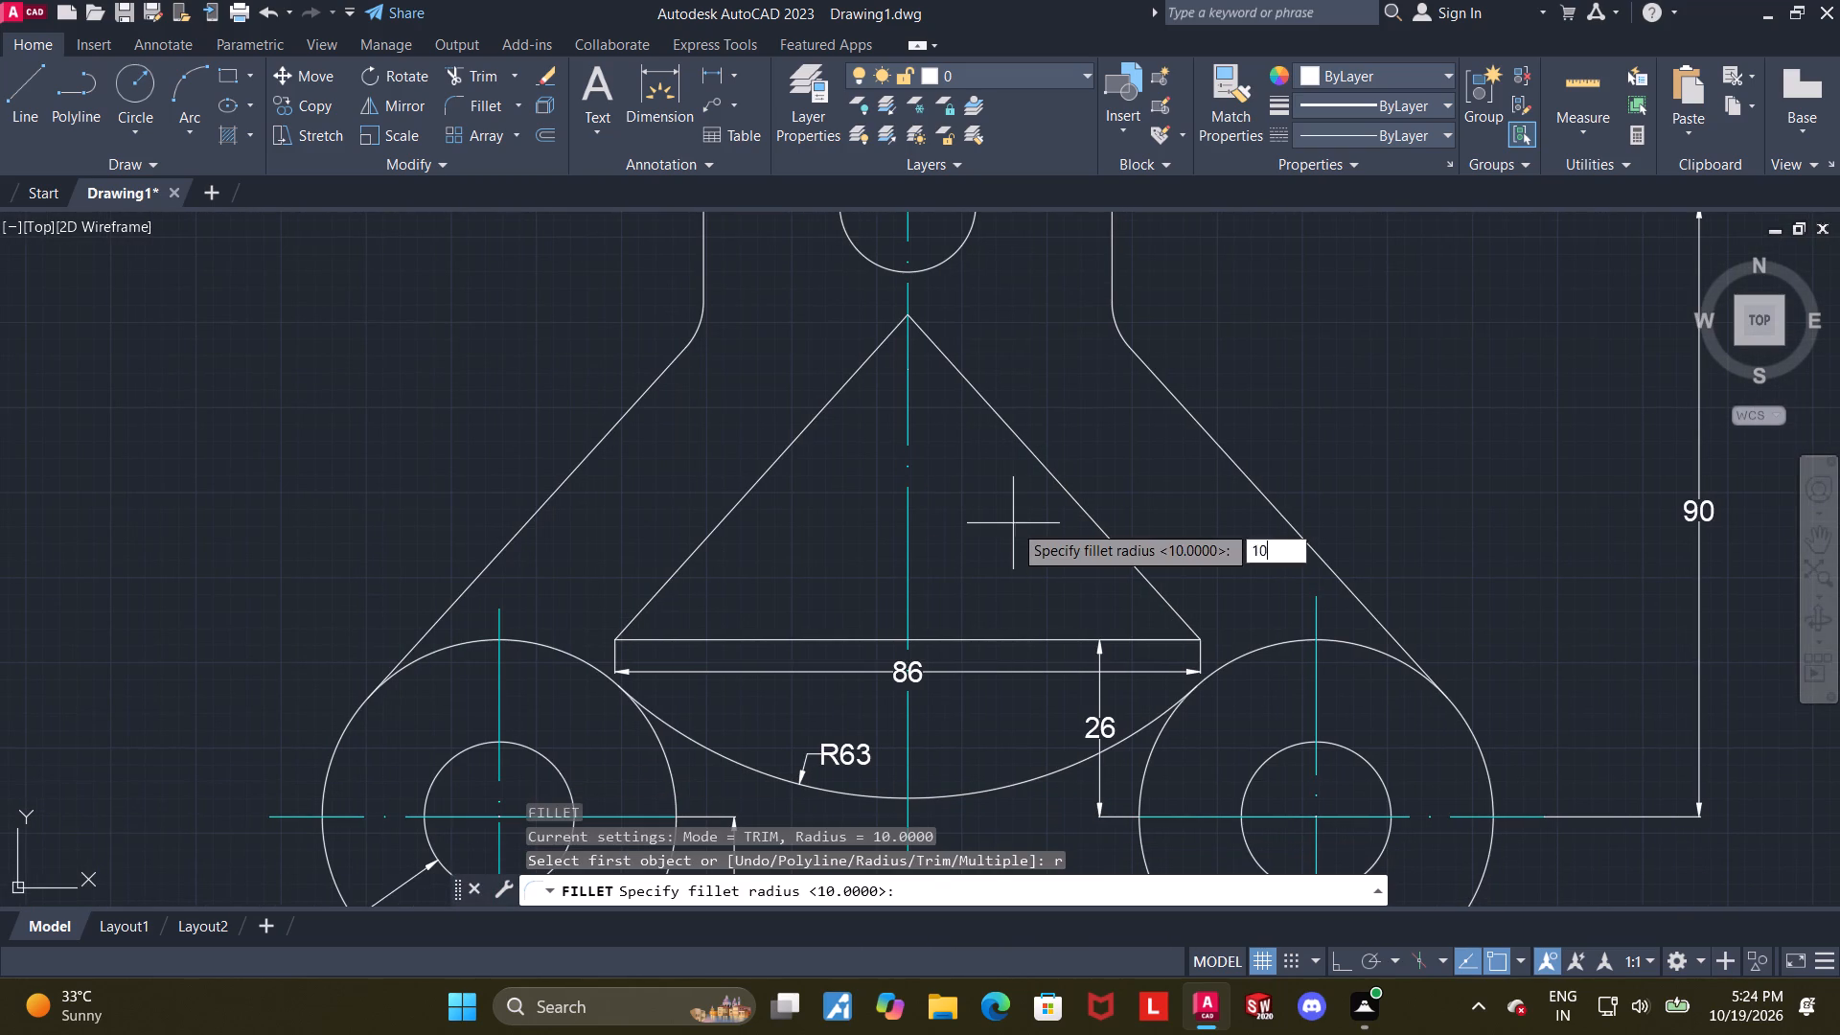
click(673, 641)
click(666, 587)
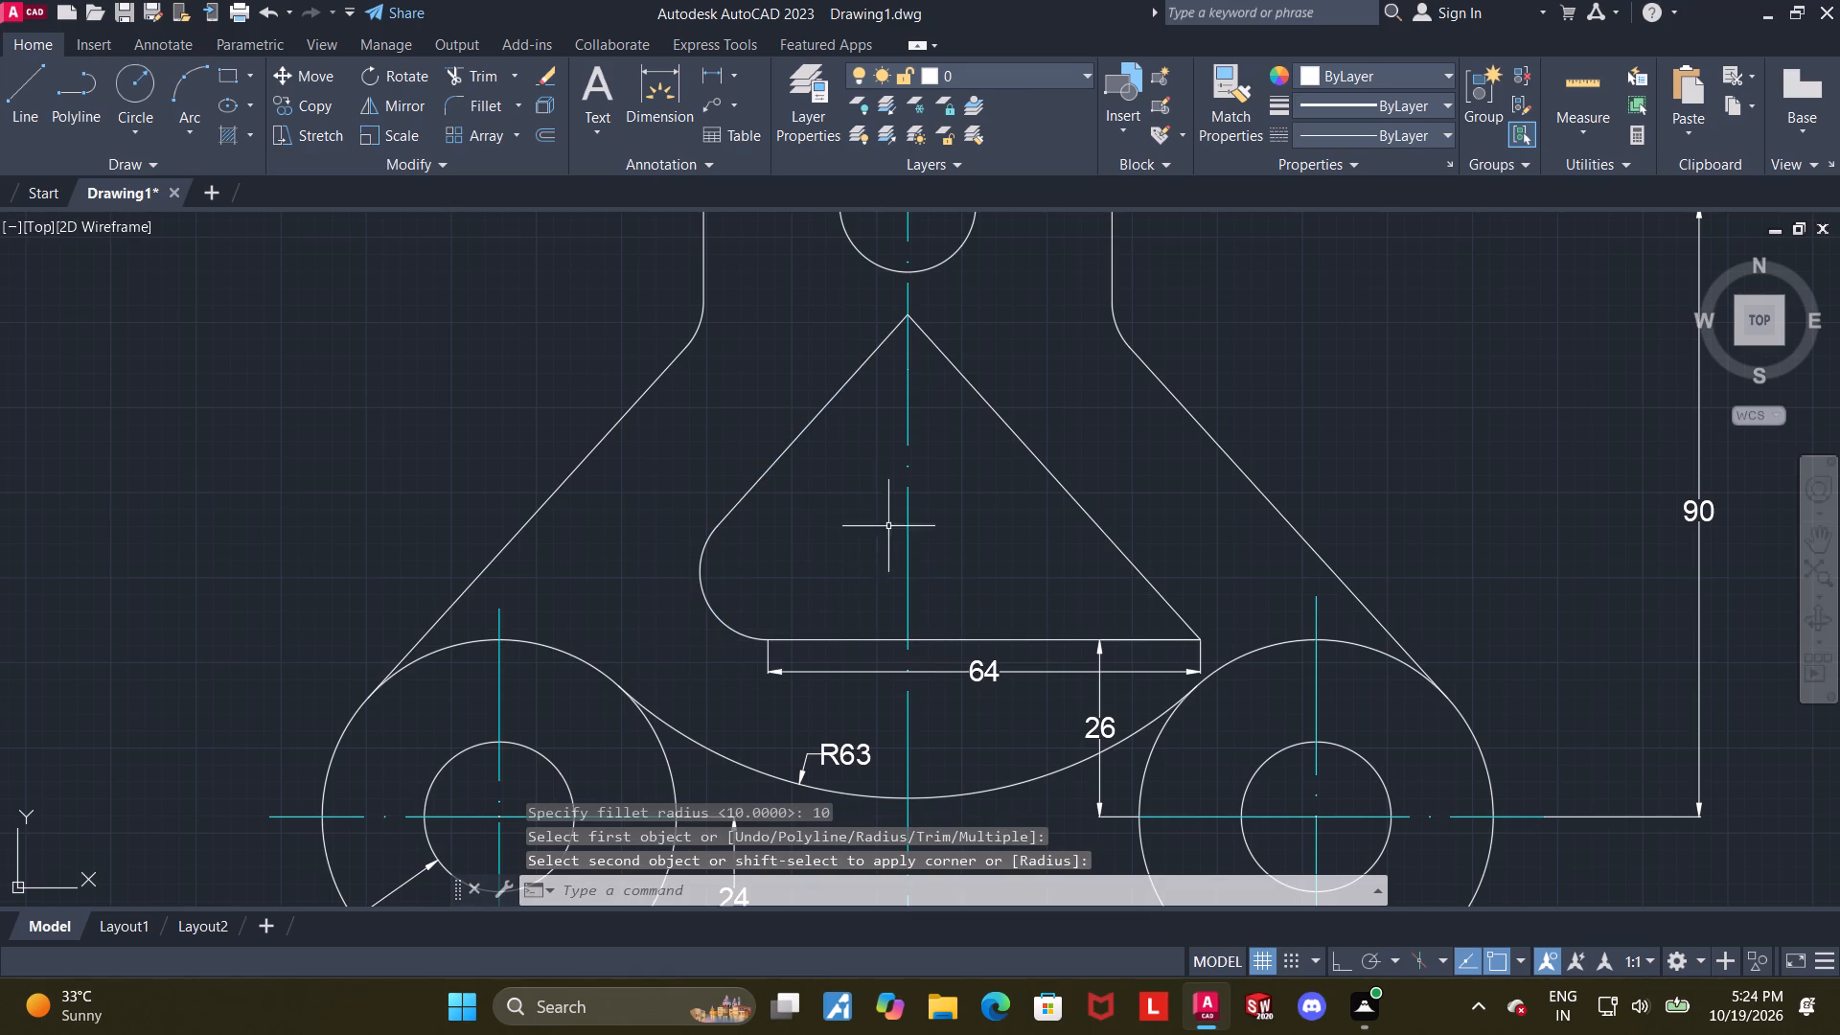
Fillet the triangle's top corner on the vertical centerline with radius 10.
key(f)
key(Return)
key(r)
key(Return)
text(10)
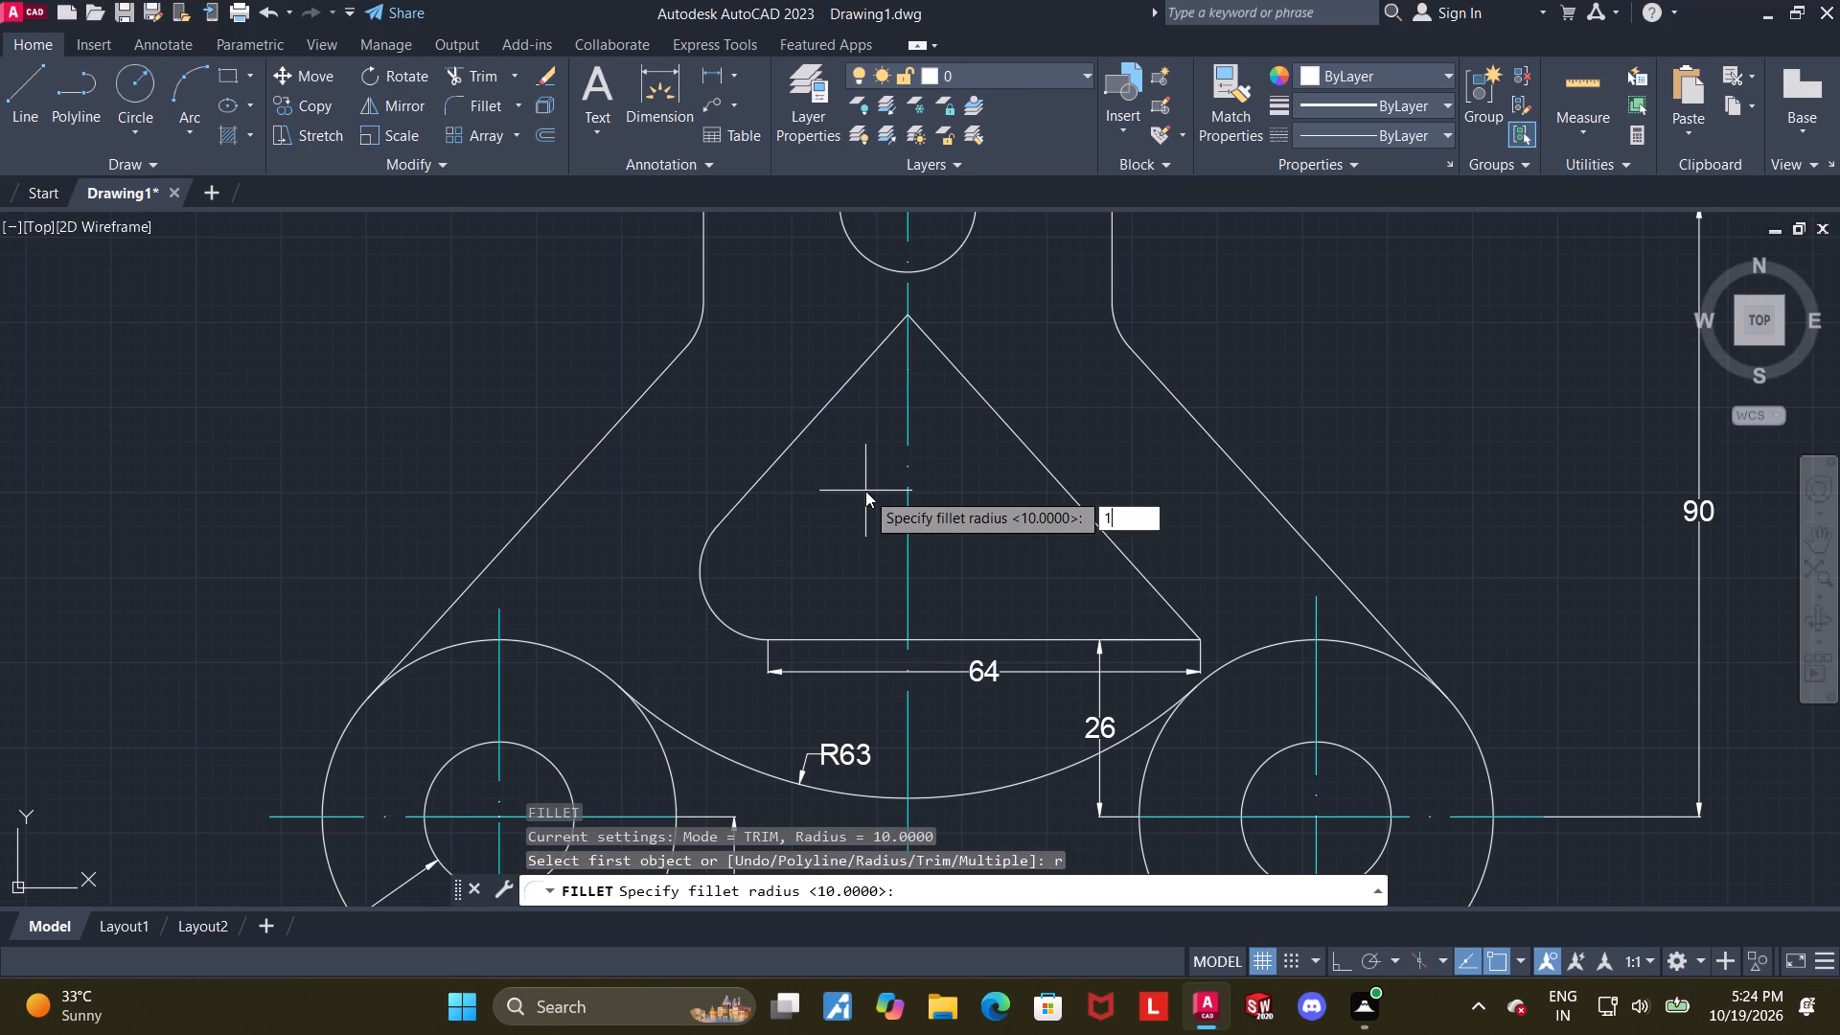
key(Return)
click(866, 367)
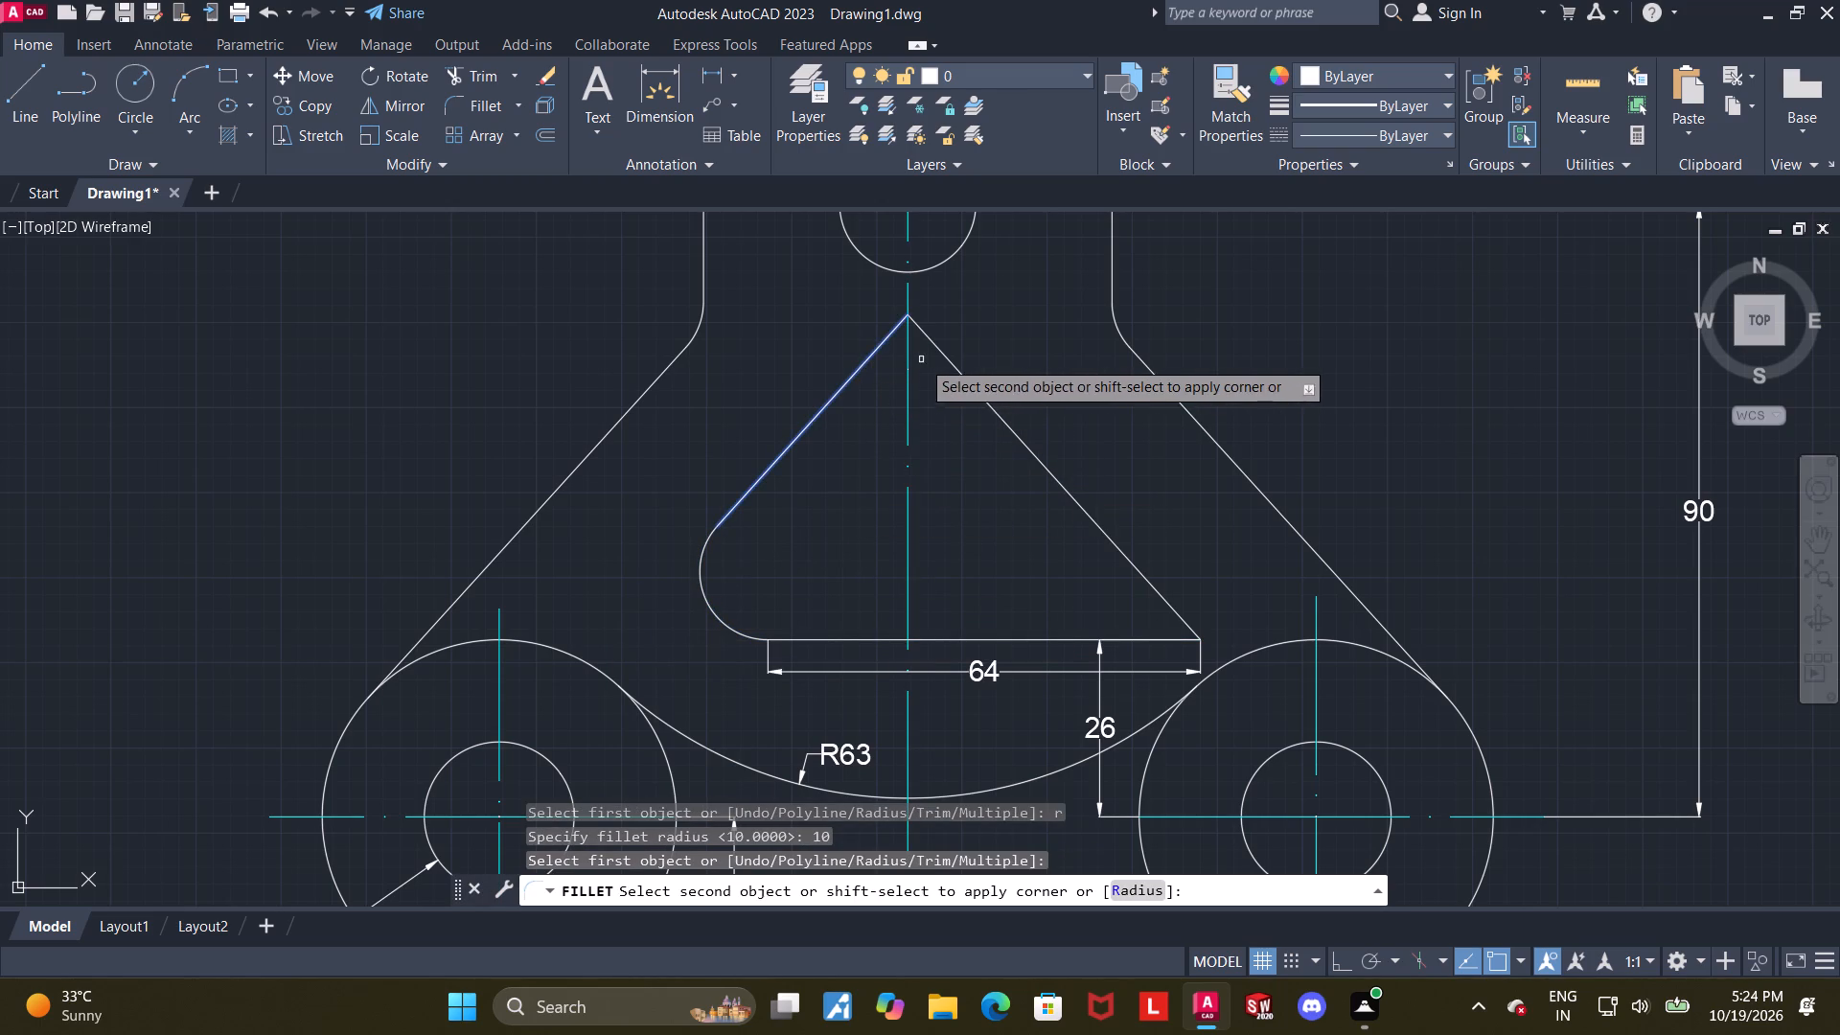
click(952, 366)
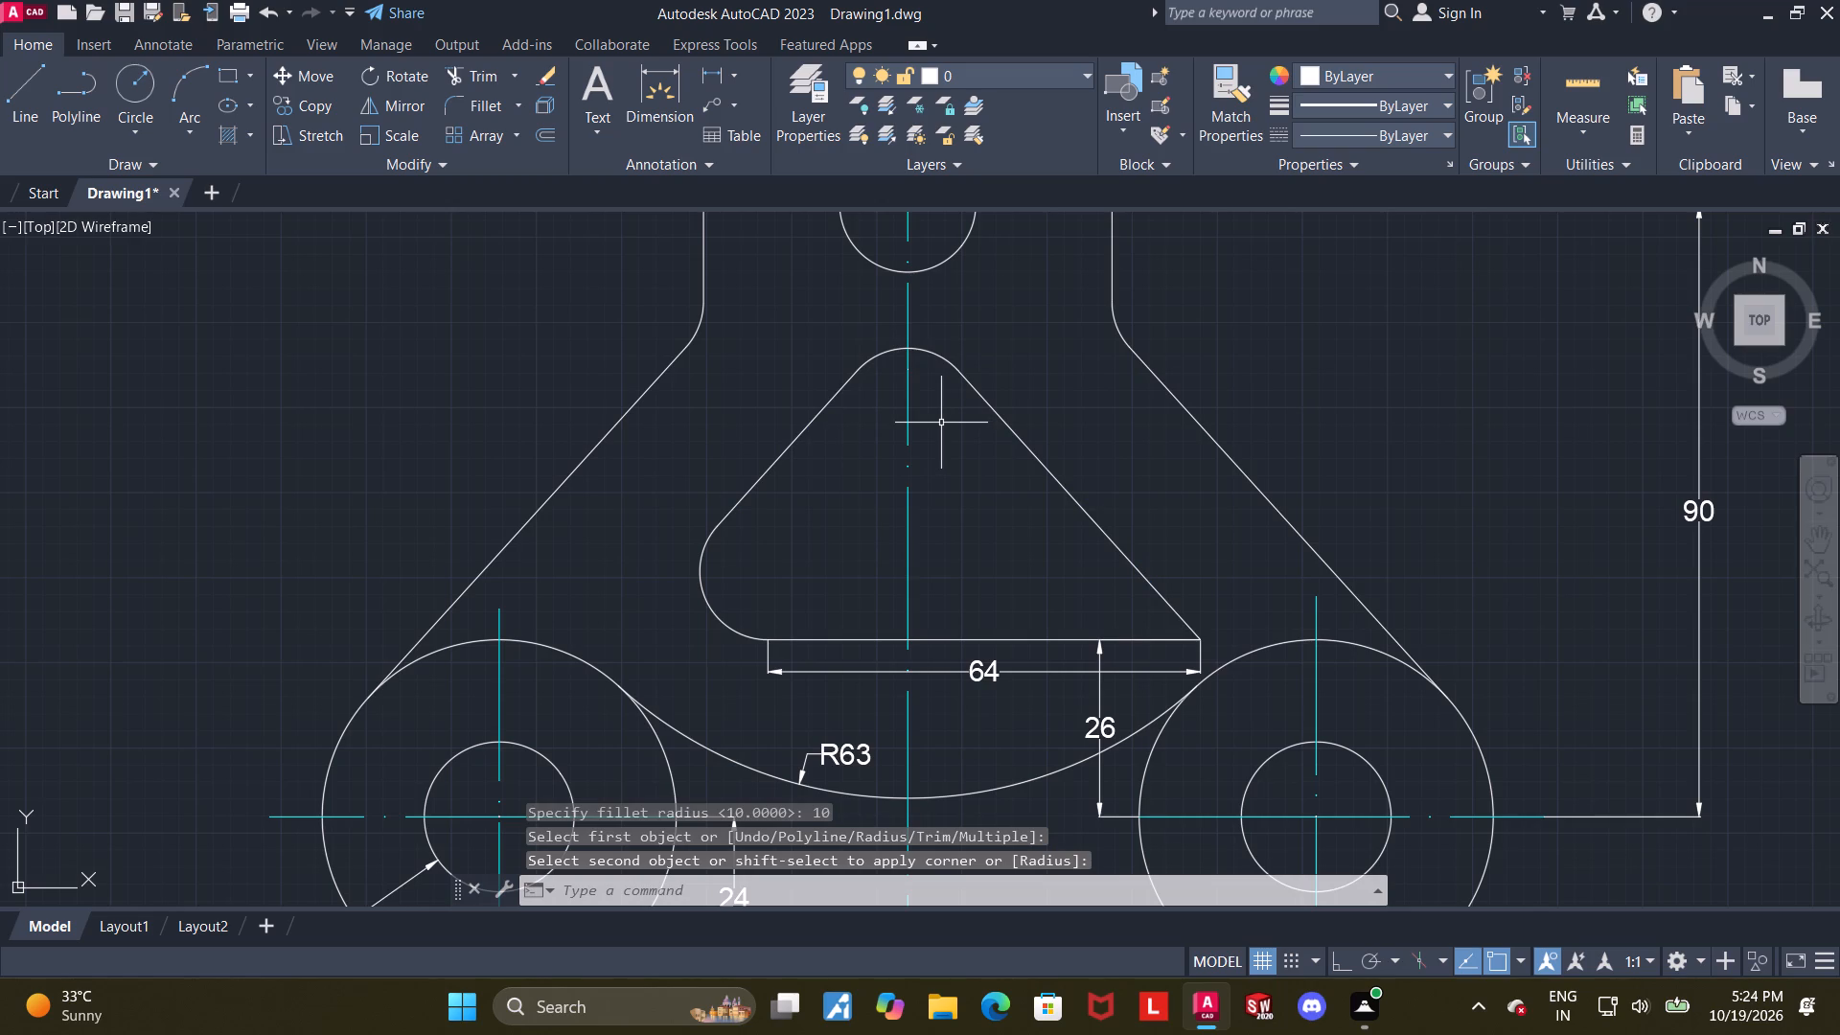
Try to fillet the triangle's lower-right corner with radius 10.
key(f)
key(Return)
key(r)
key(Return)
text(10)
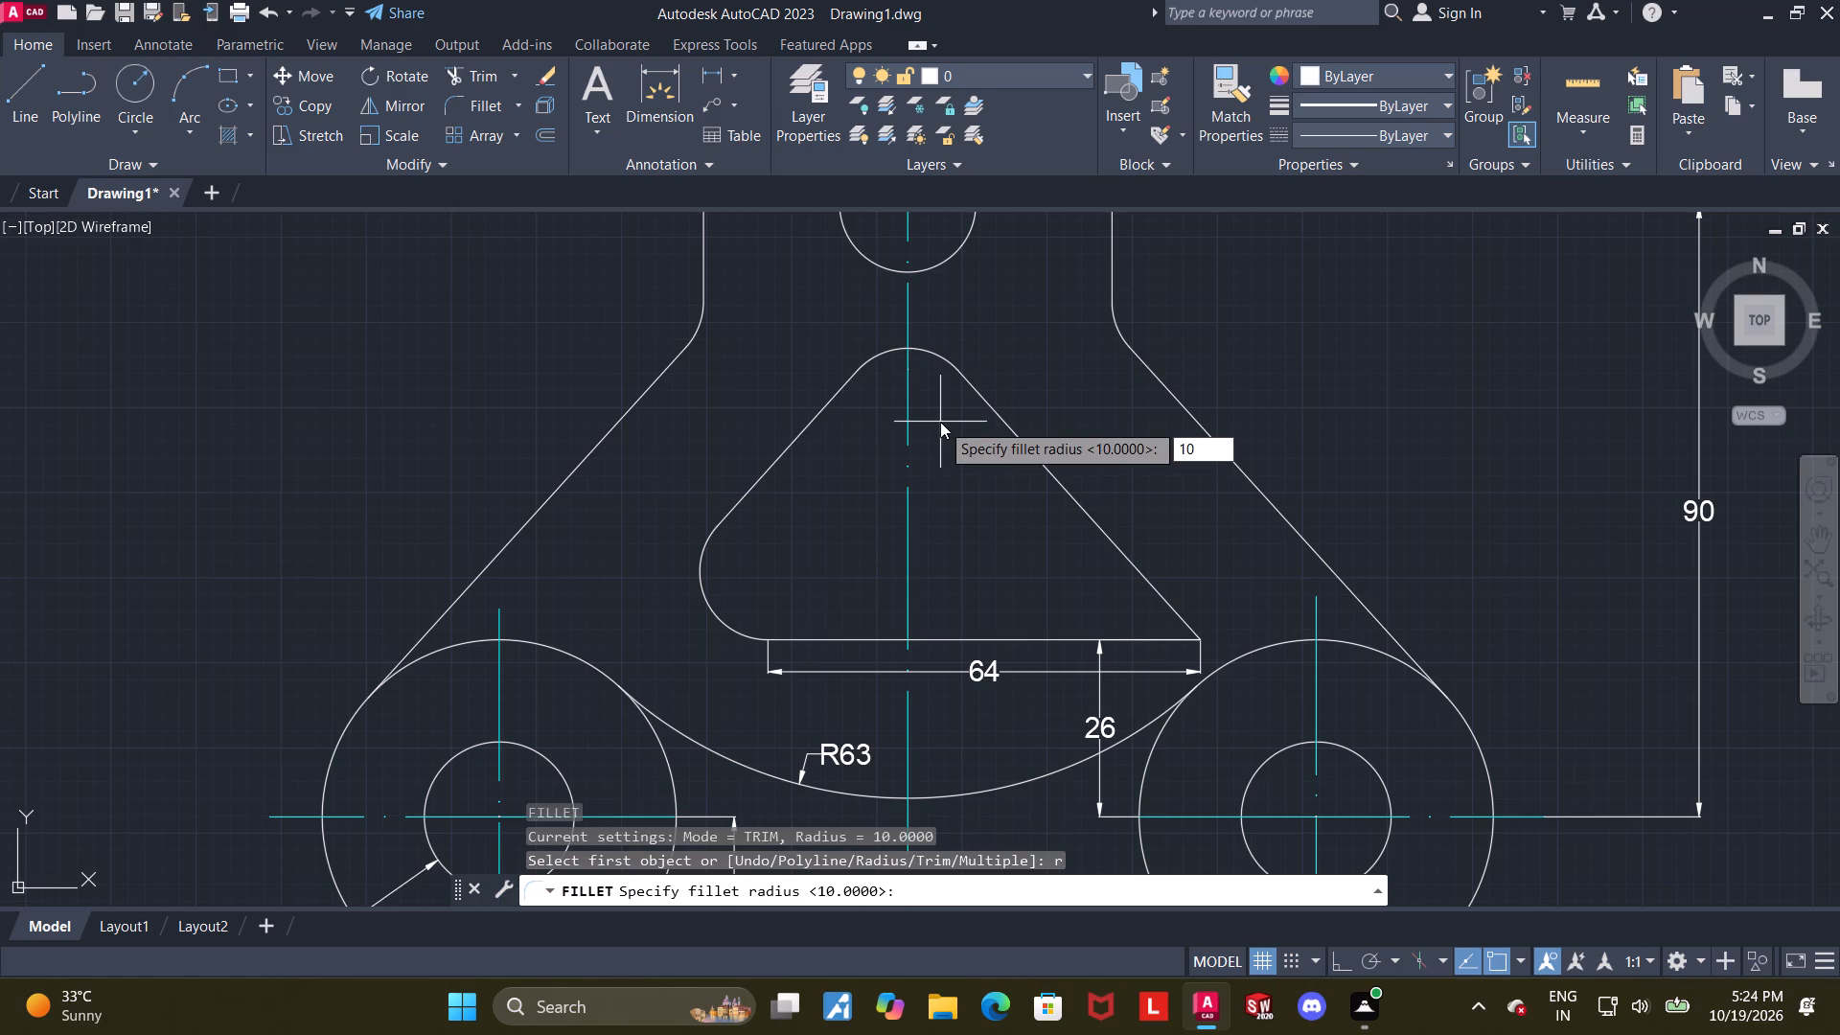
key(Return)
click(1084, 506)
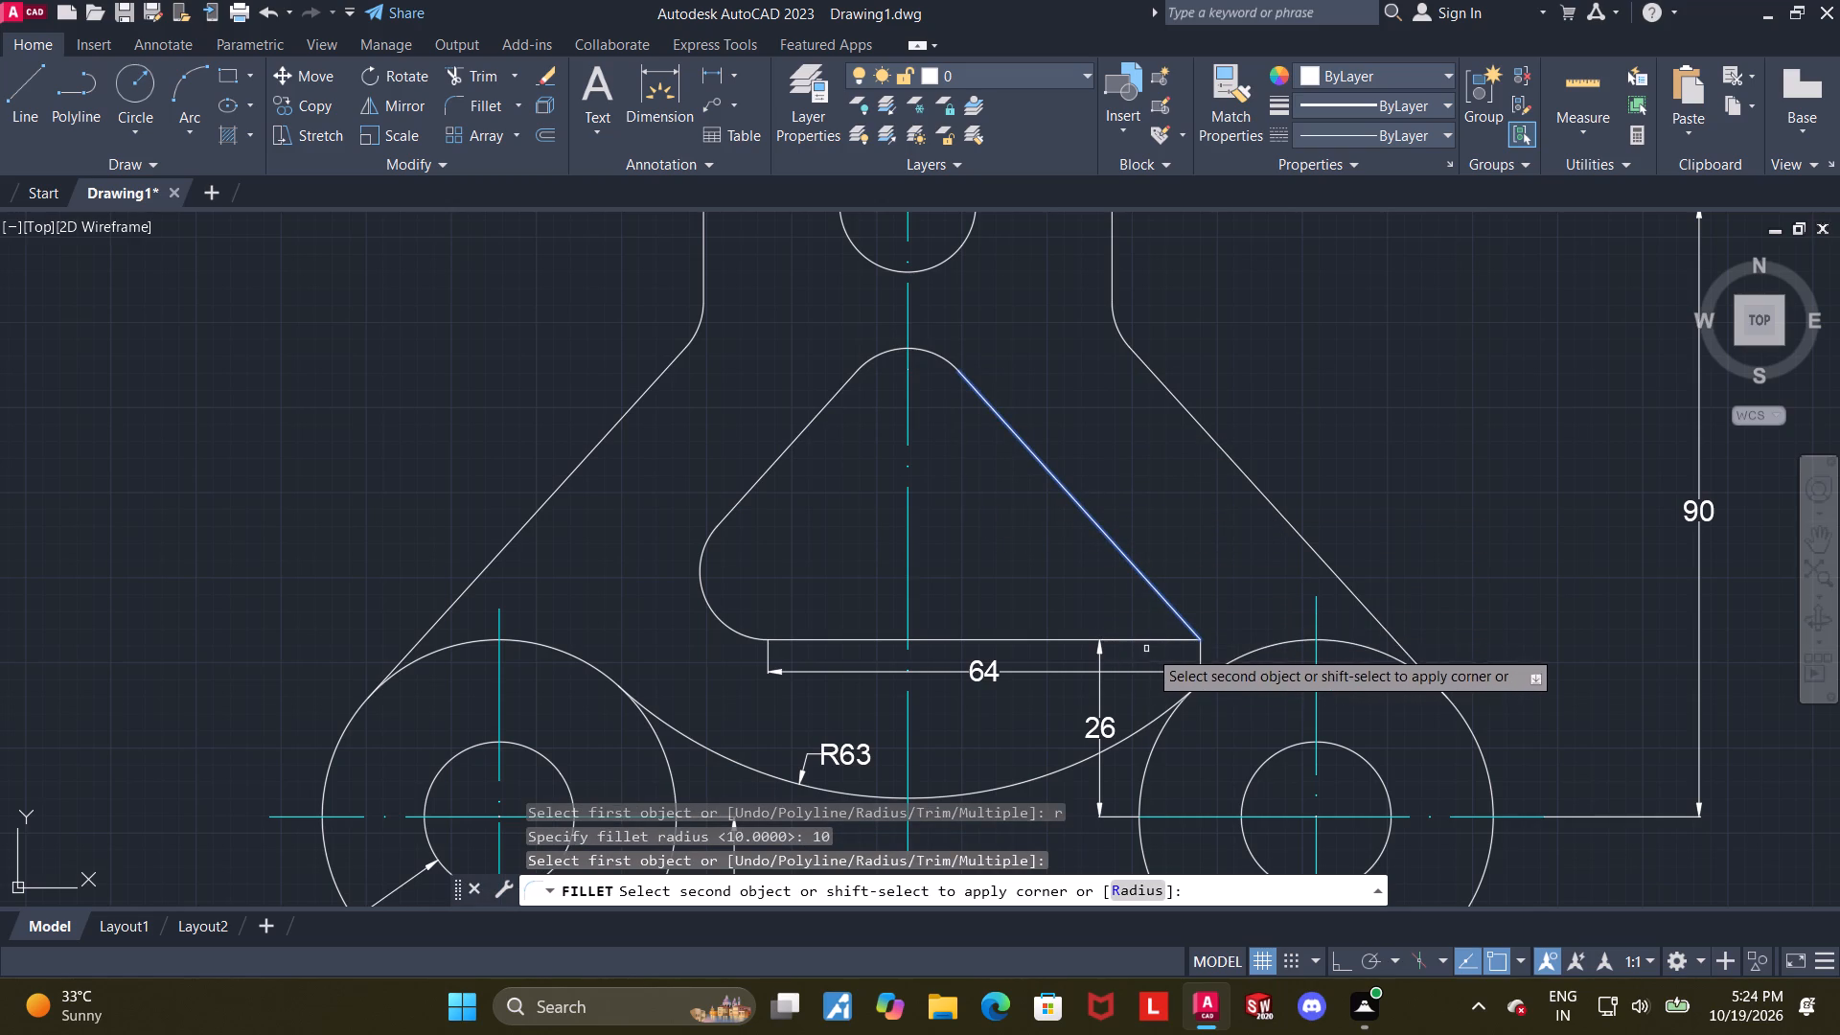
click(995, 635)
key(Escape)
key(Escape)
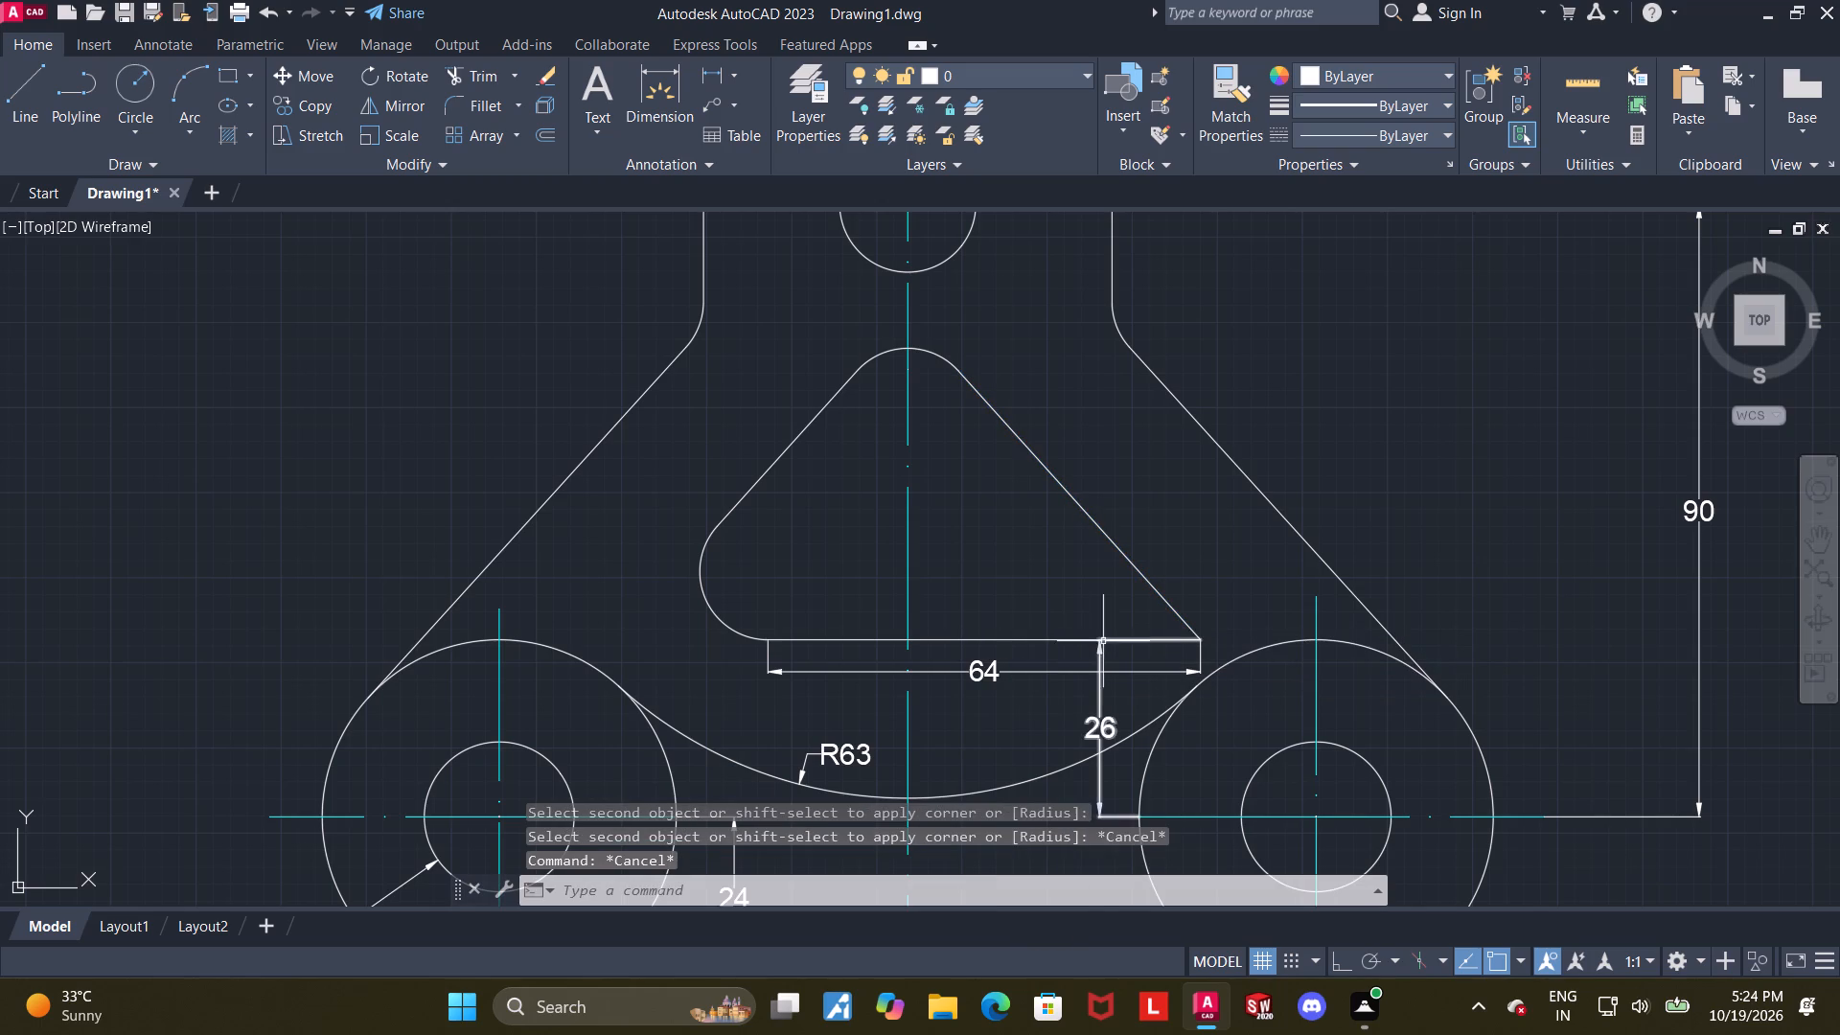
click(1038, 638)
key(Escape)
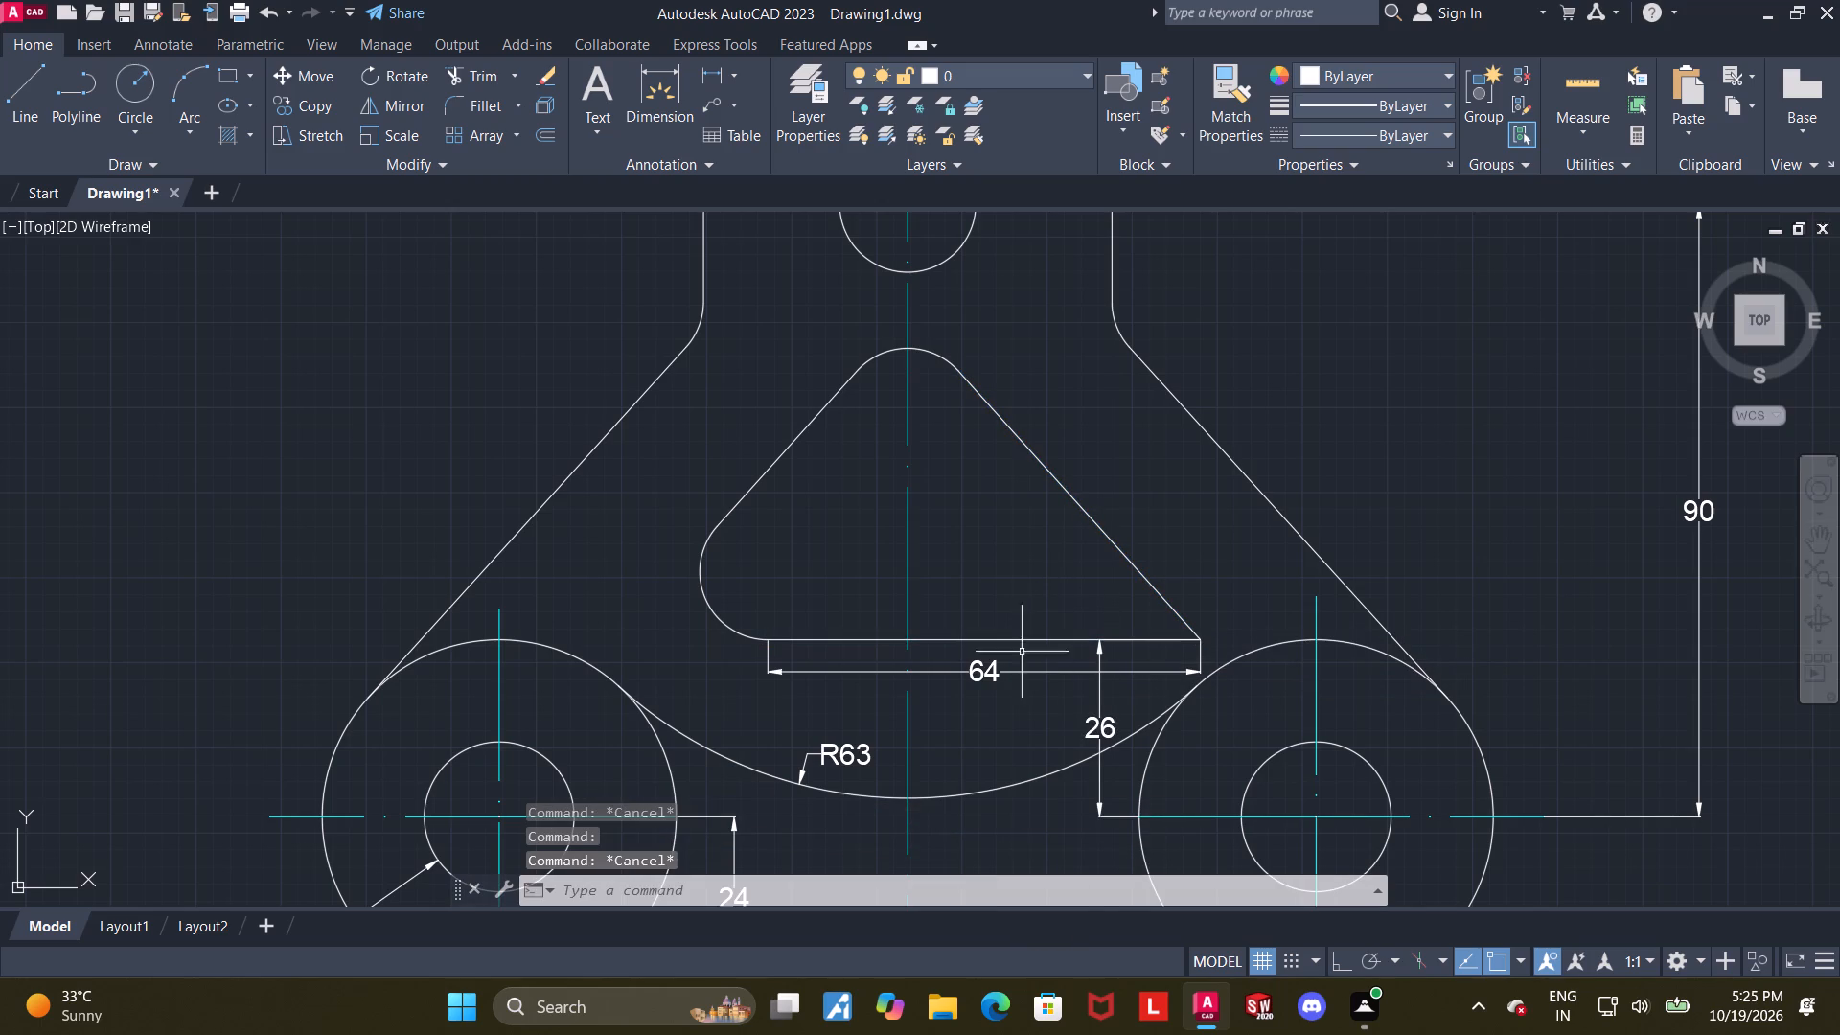
Delete the horizontal length dimension just below the triangle's base line.
drag(989, 679, 943, 678)
key(Delete)
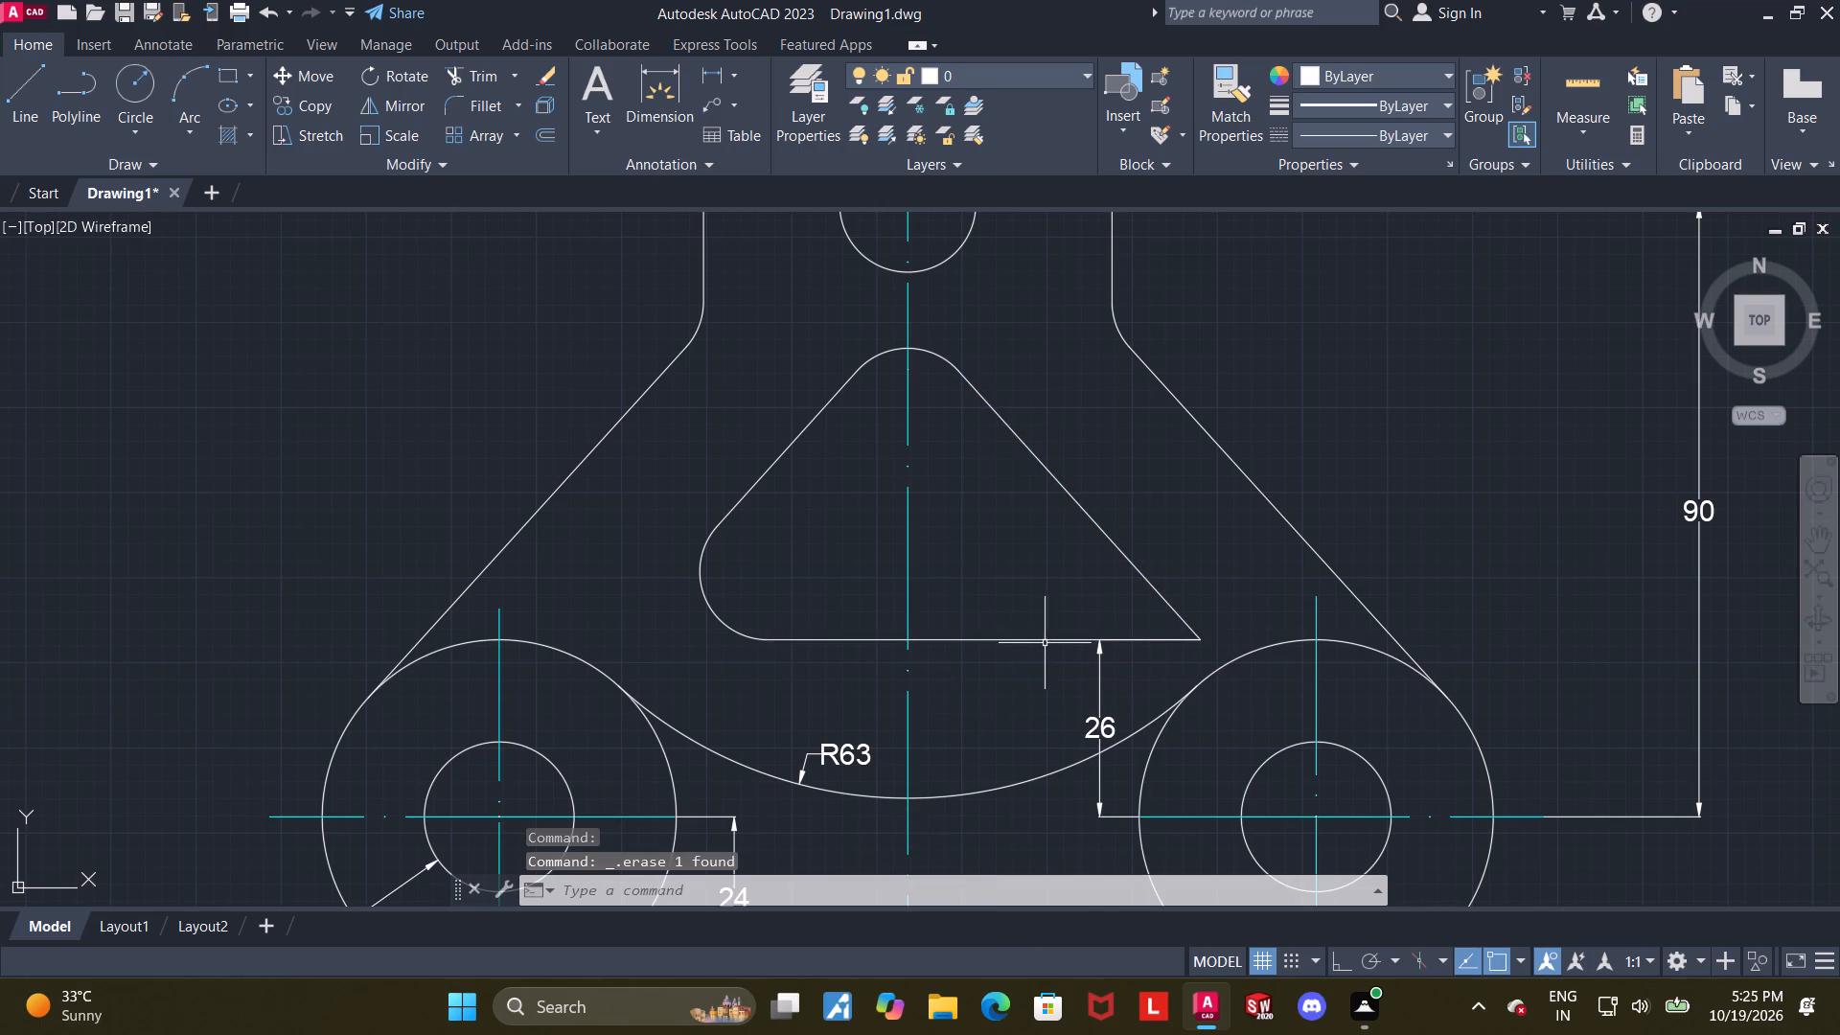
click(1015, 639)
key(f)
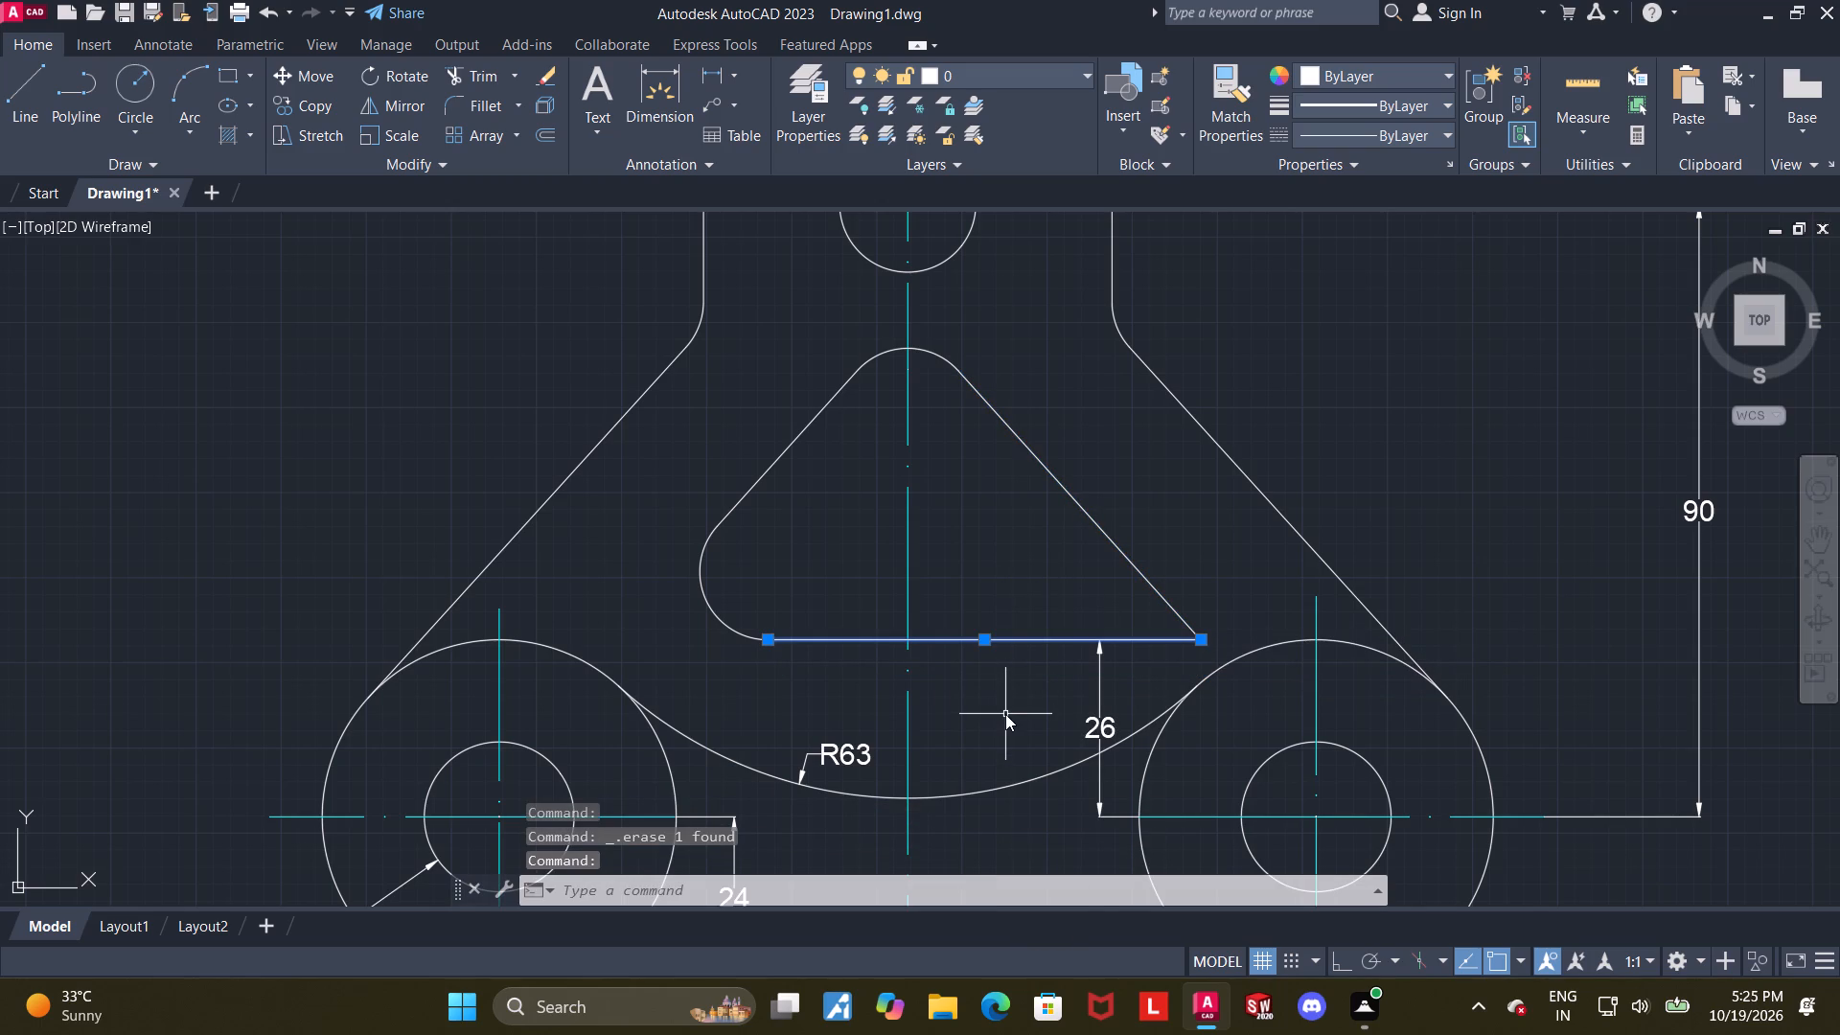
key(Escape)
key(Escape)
Fillet the triangle's lower-right corner with radius 10 between the base line and the right slanted side.
key(f)
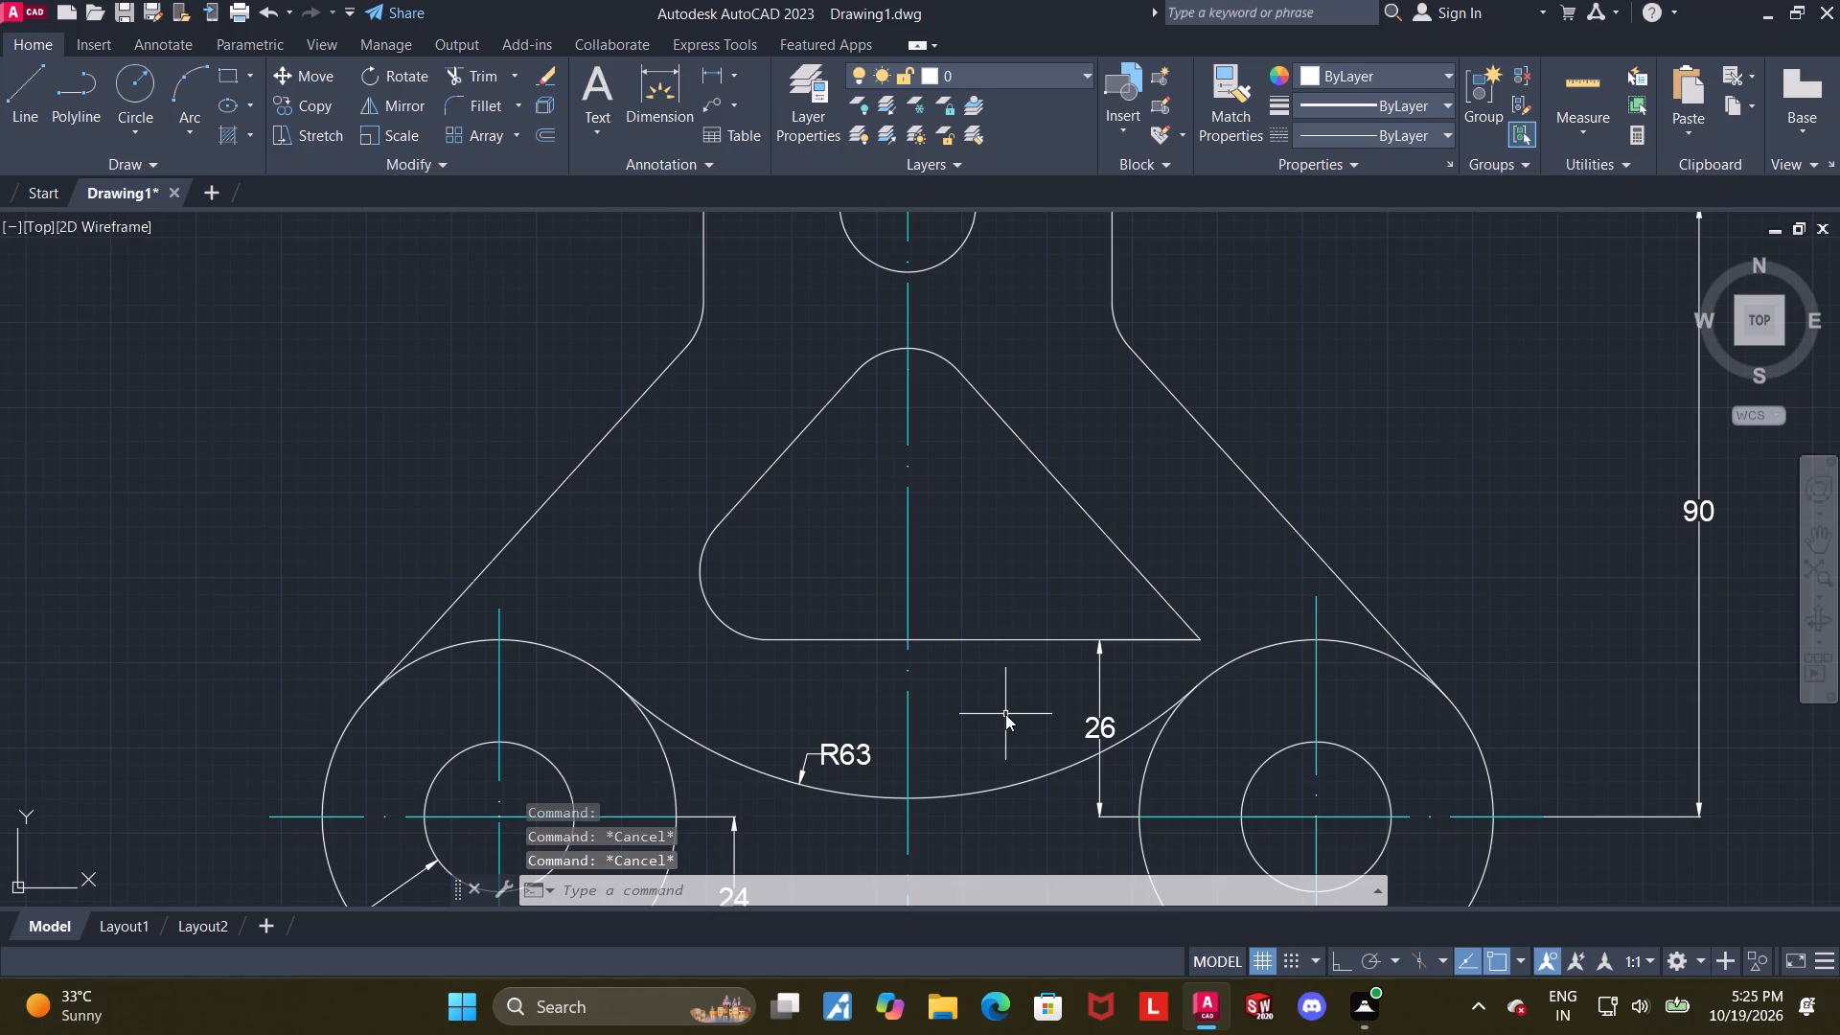
key(Return)
key(r)
key(Return)
text(10)
key(Return)
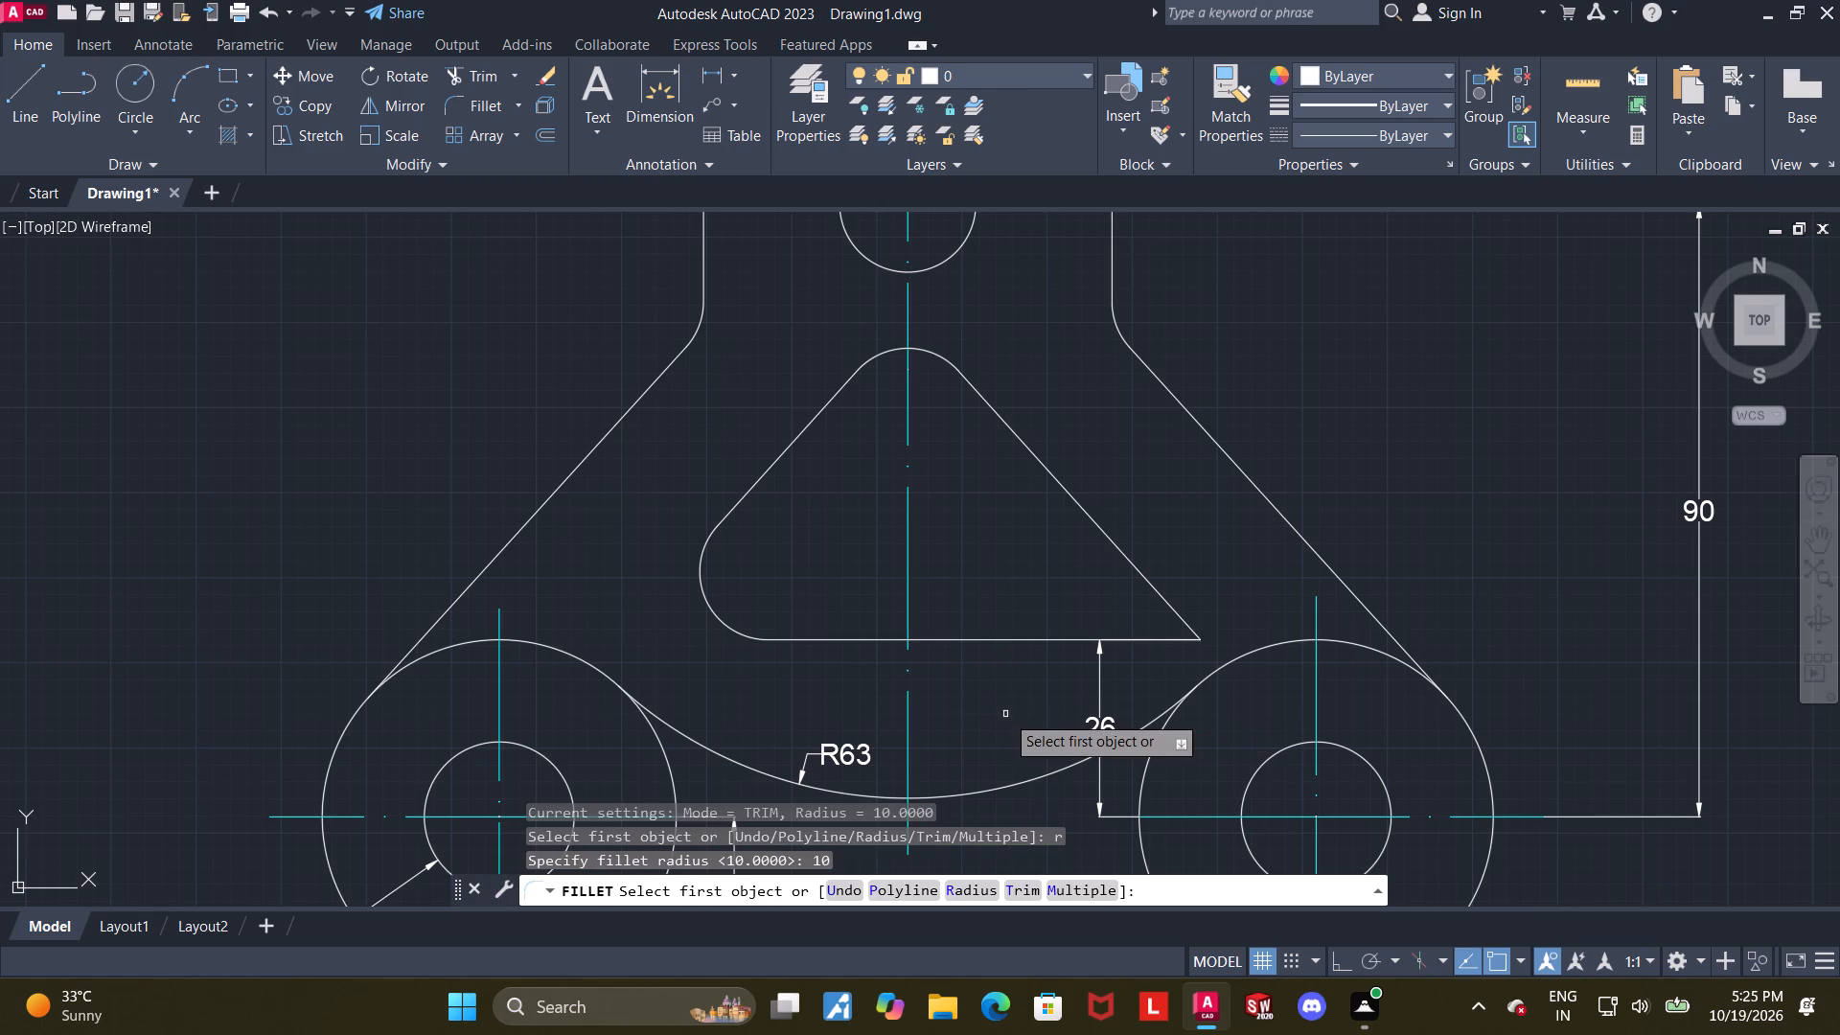
click(1000, 638)
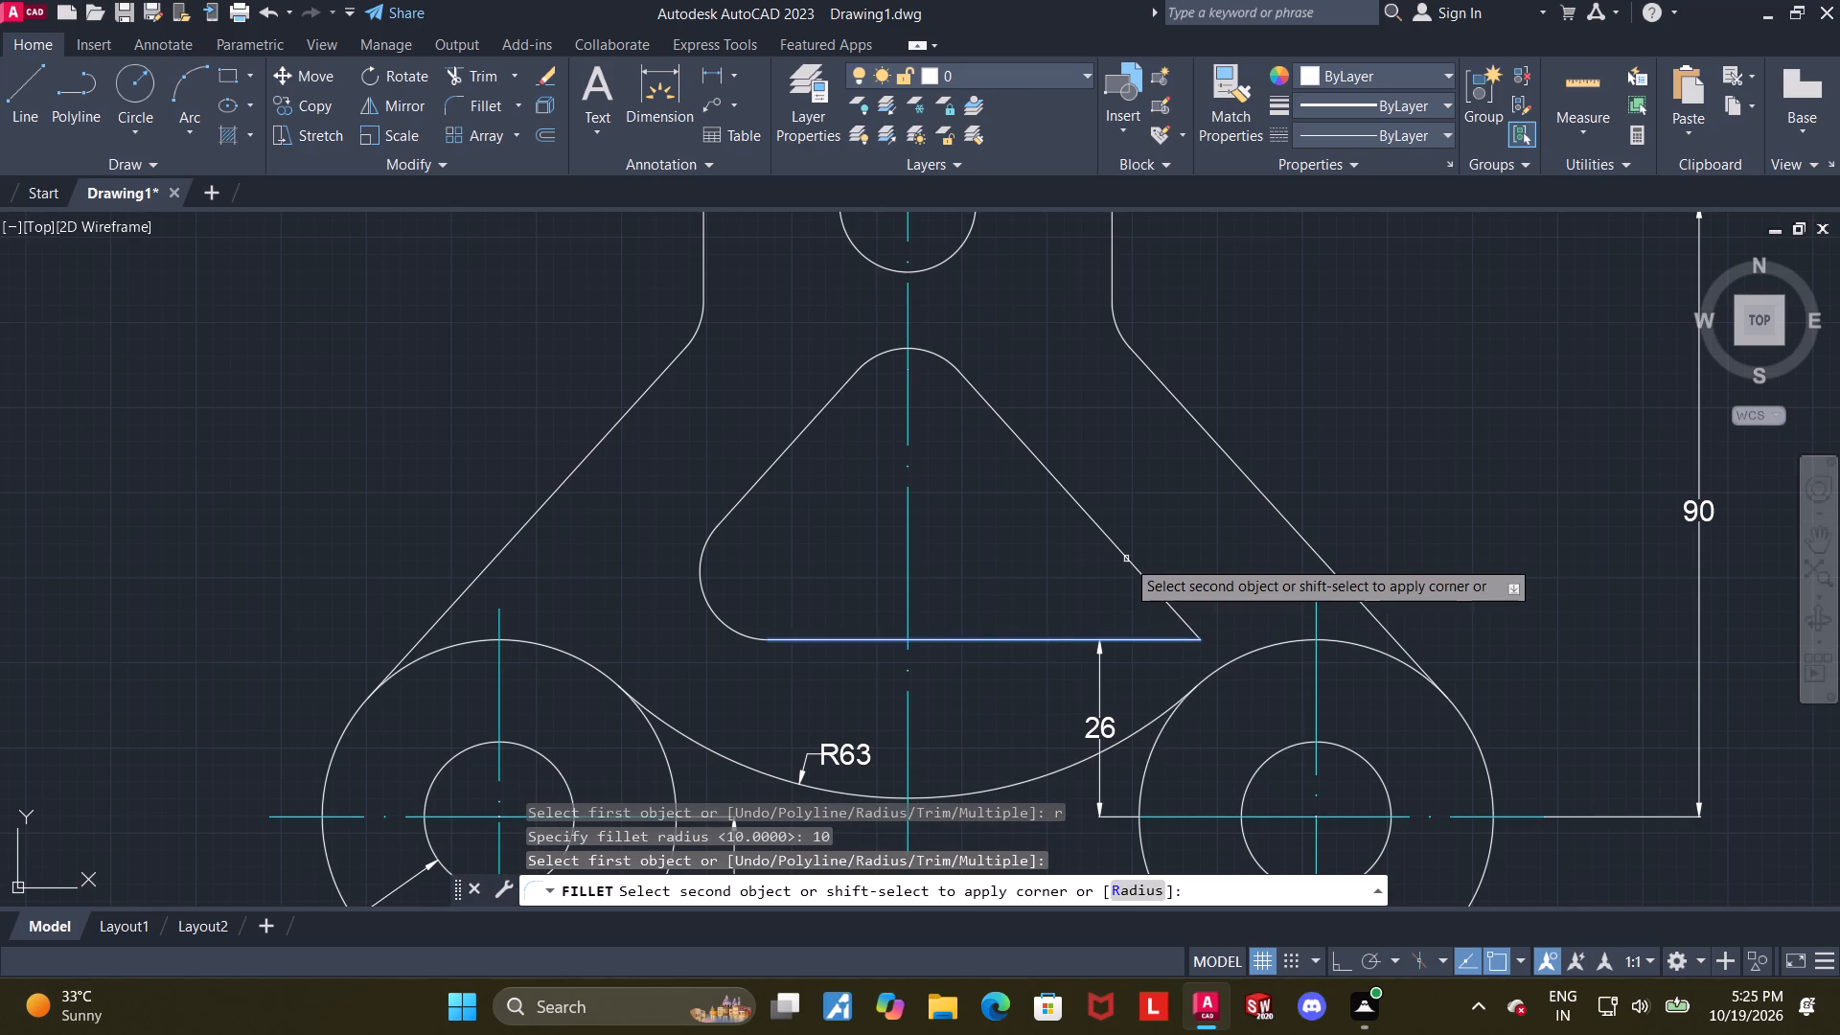
click(1129, 555)
key(Escape)
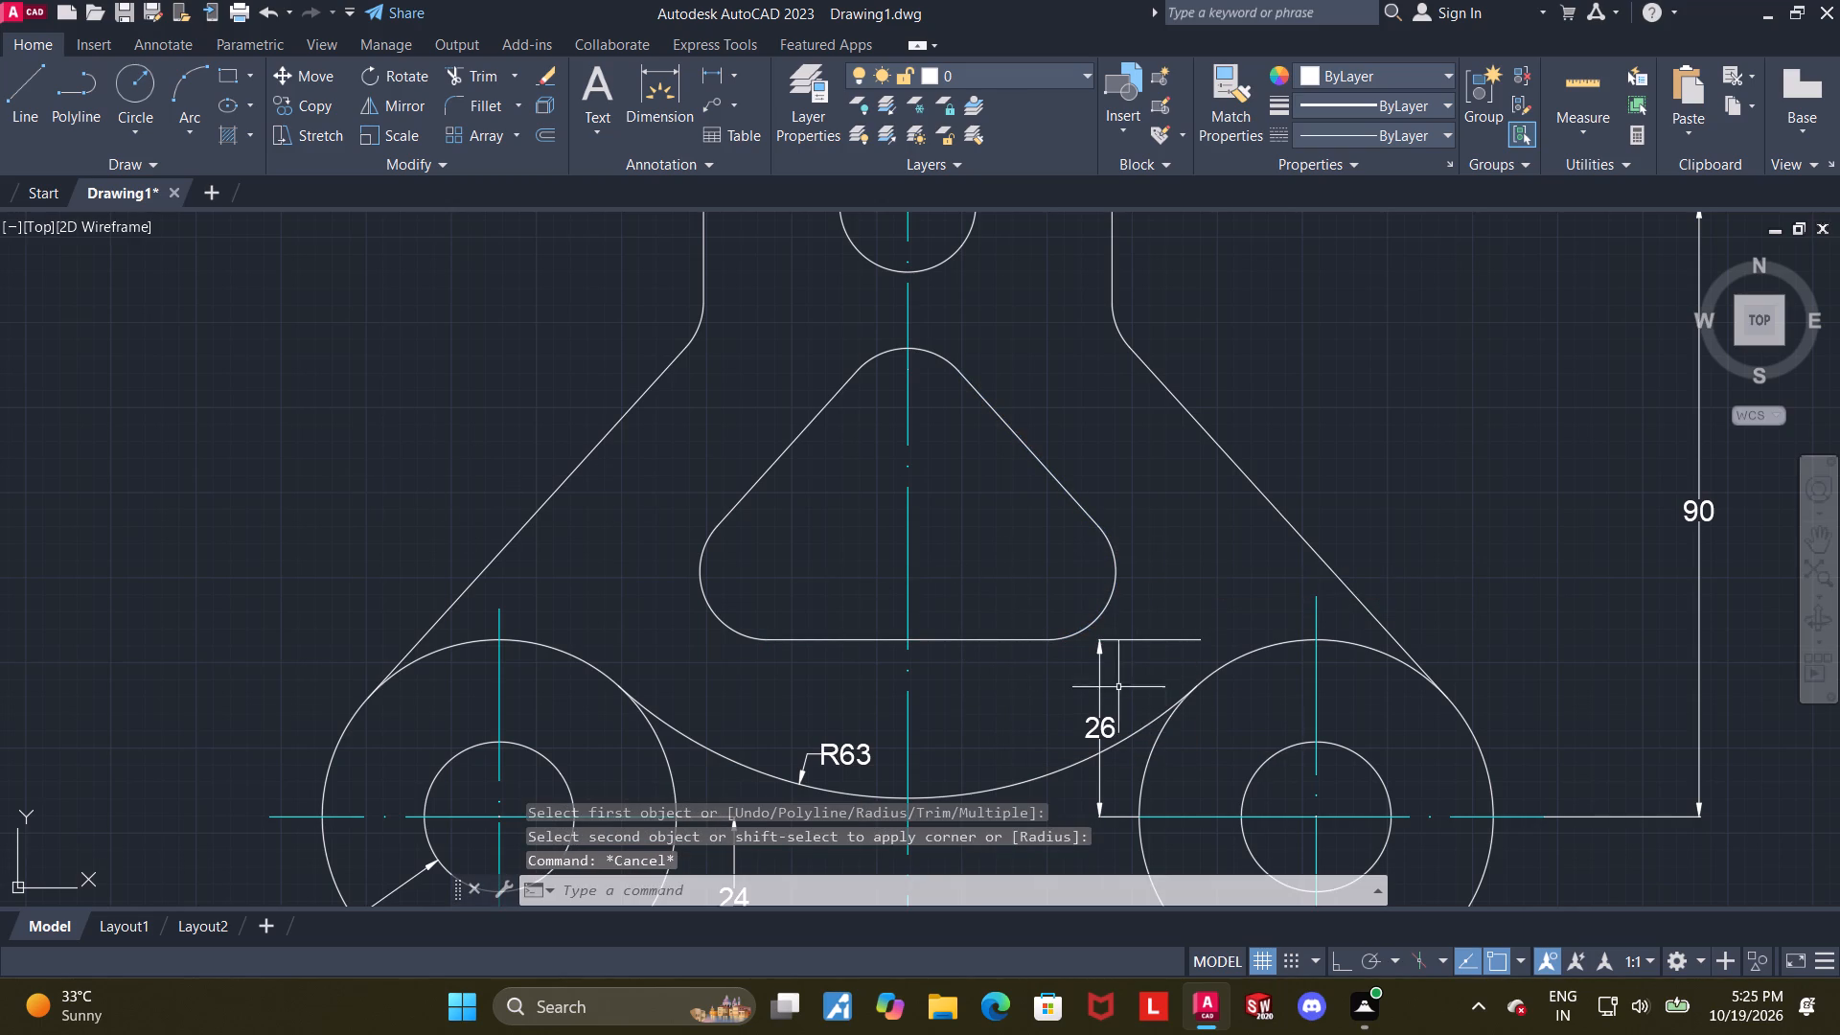
Delete the vertical dimension between the triangle's base line and the lower-right circles' horizontal centerline.
click(1091, 725)
key(Delete)
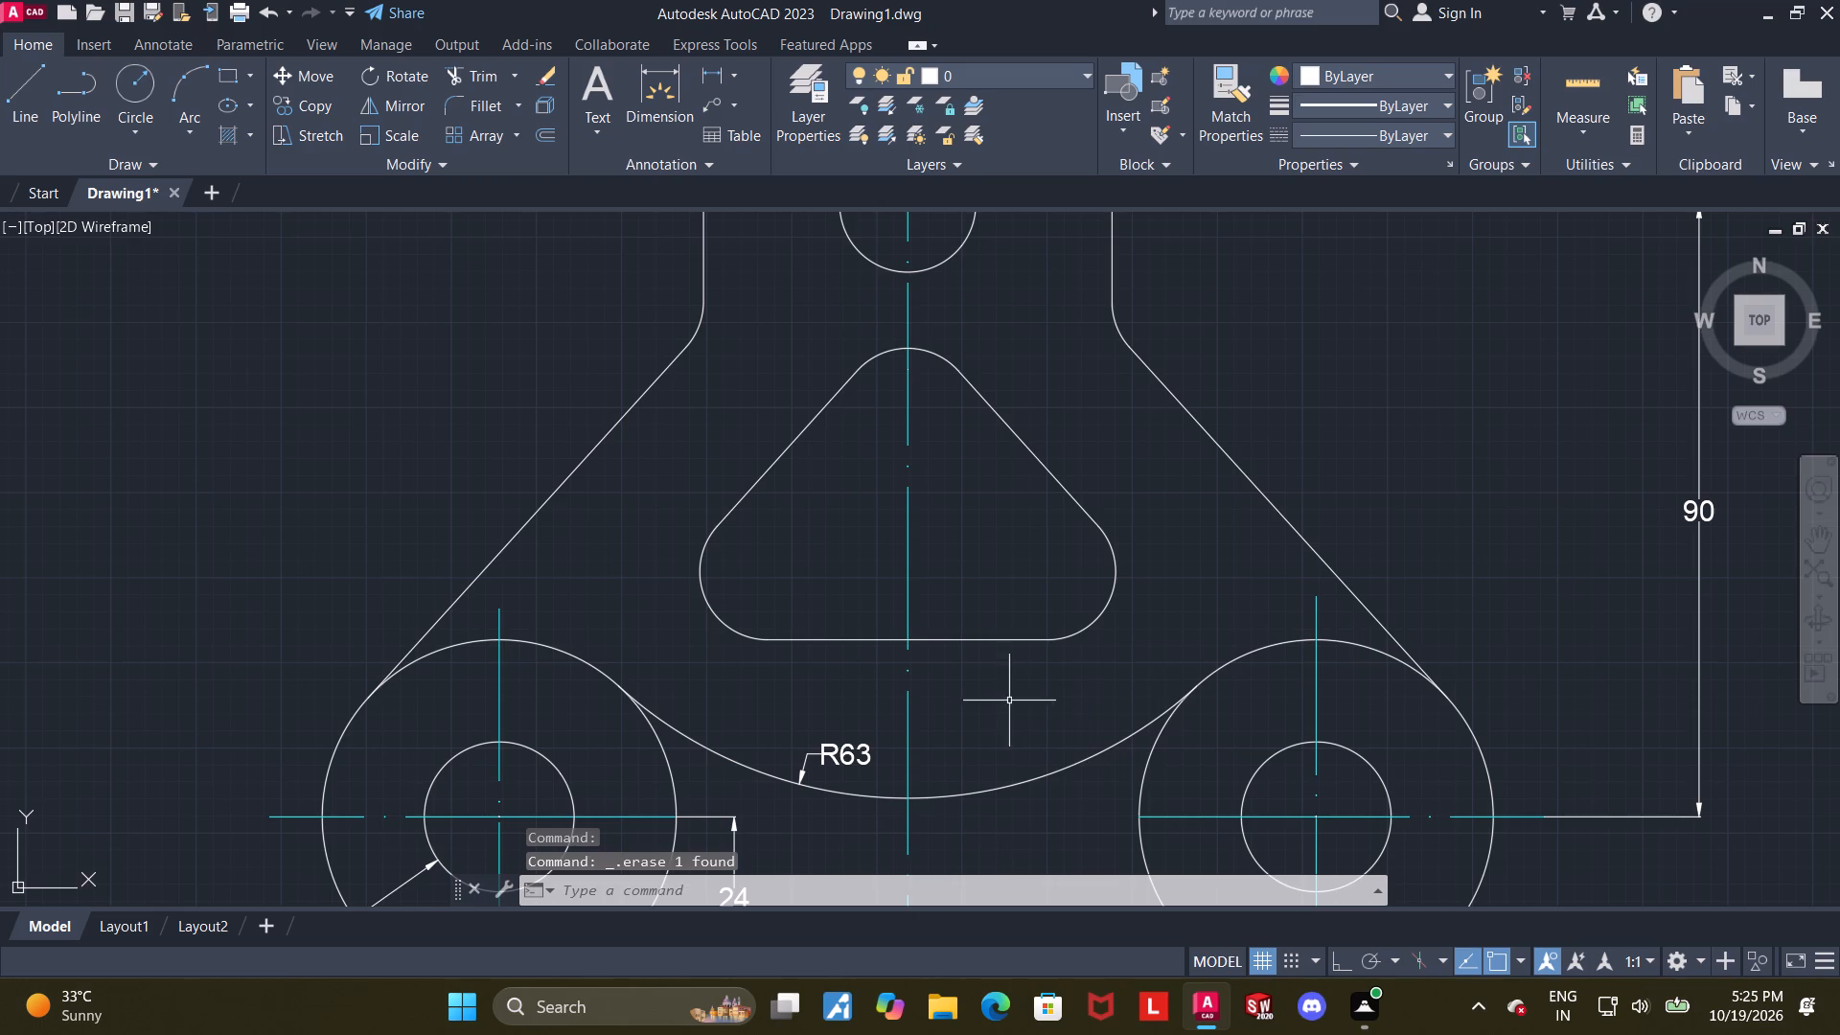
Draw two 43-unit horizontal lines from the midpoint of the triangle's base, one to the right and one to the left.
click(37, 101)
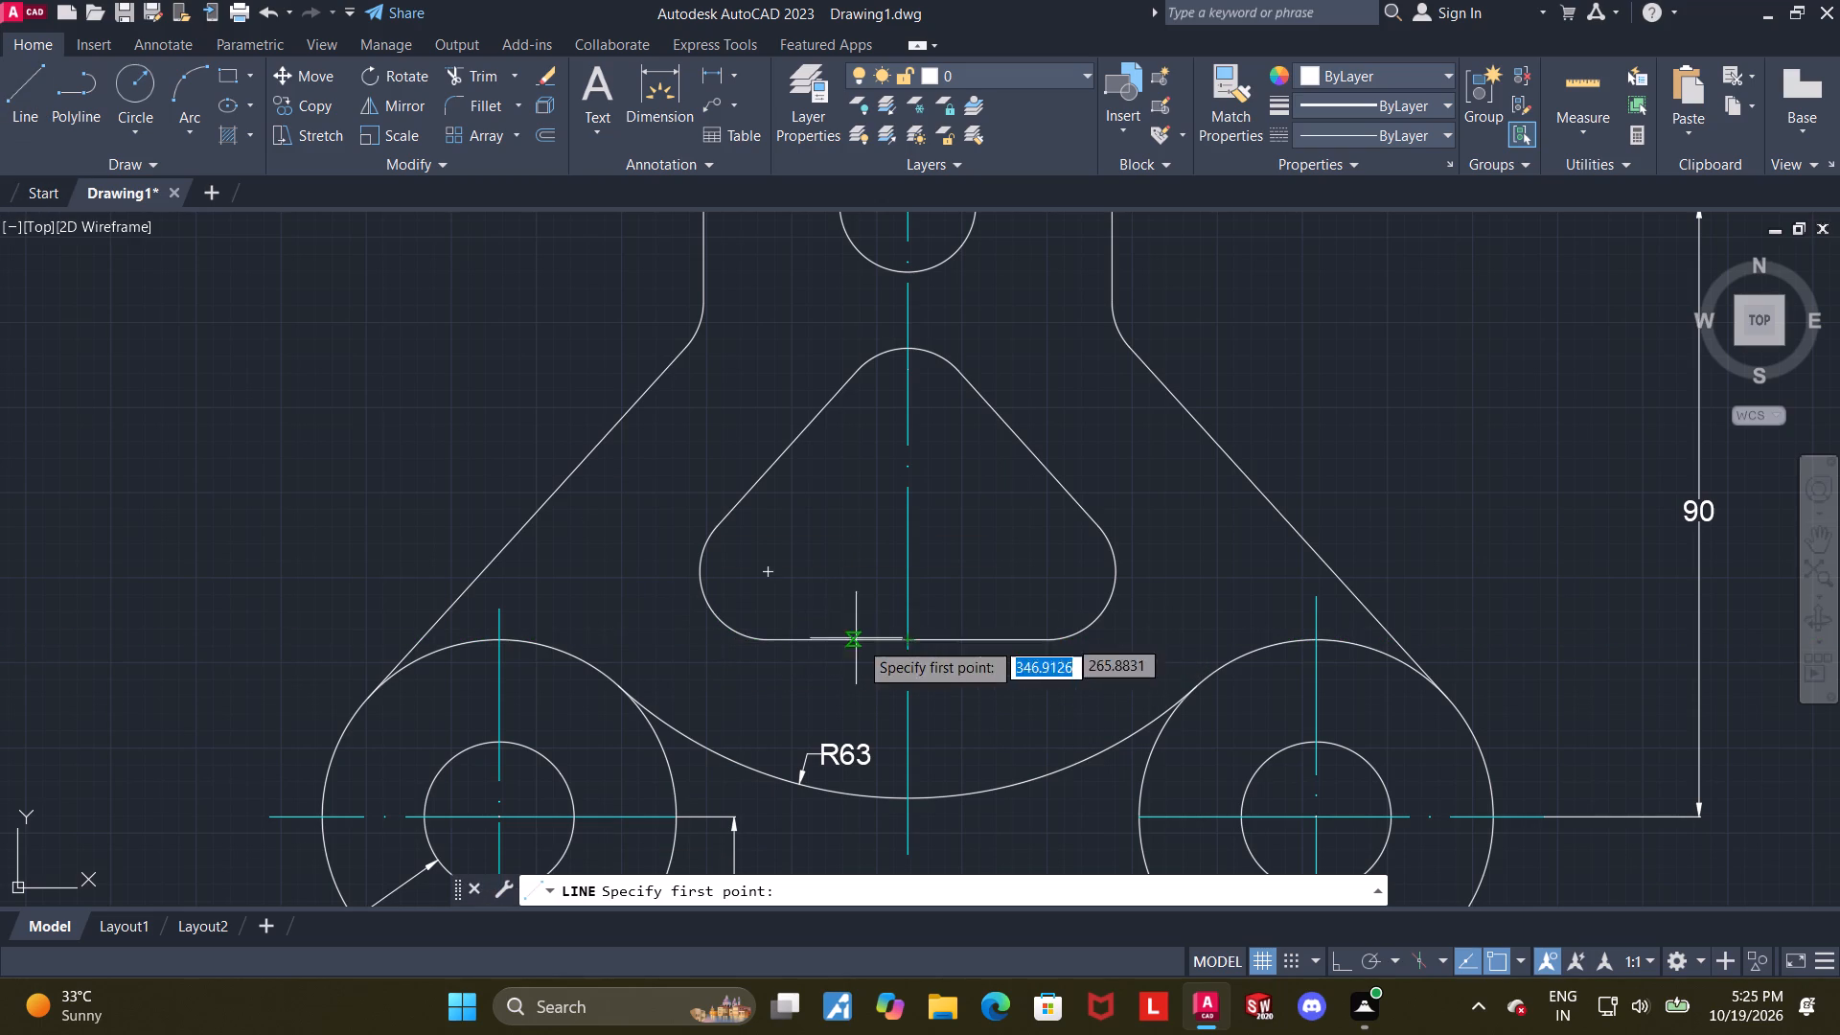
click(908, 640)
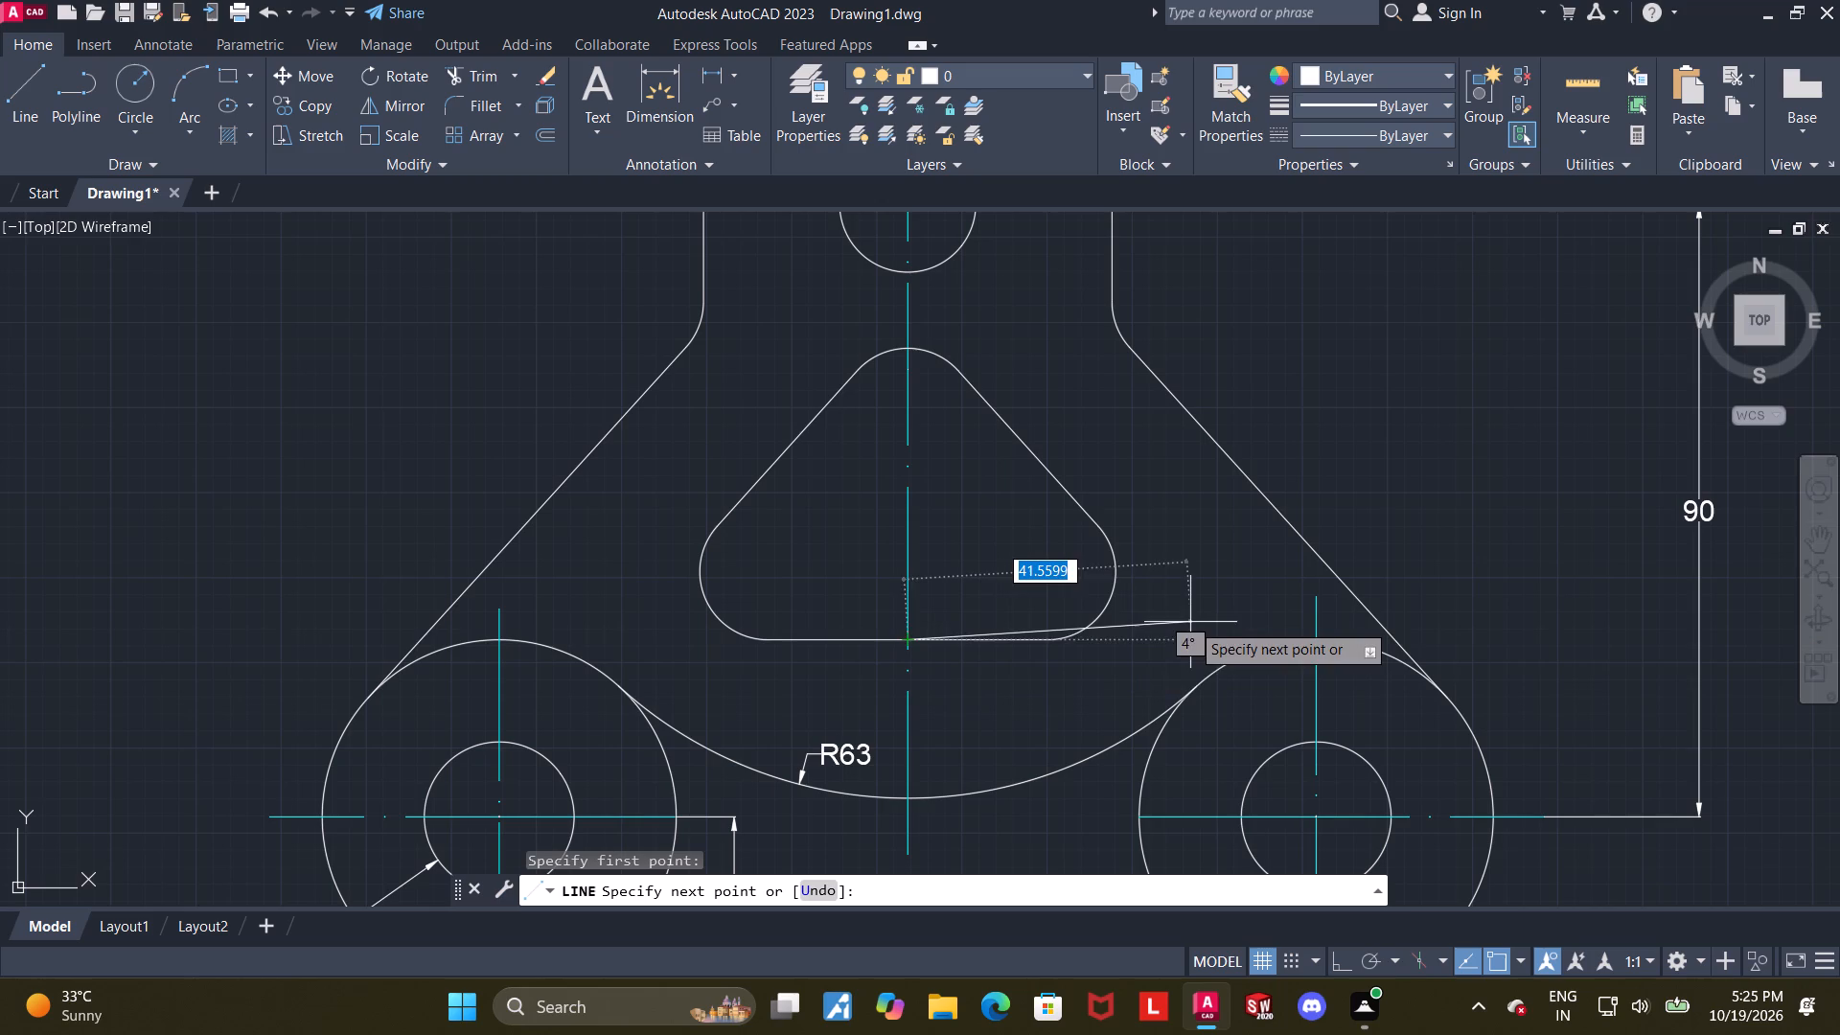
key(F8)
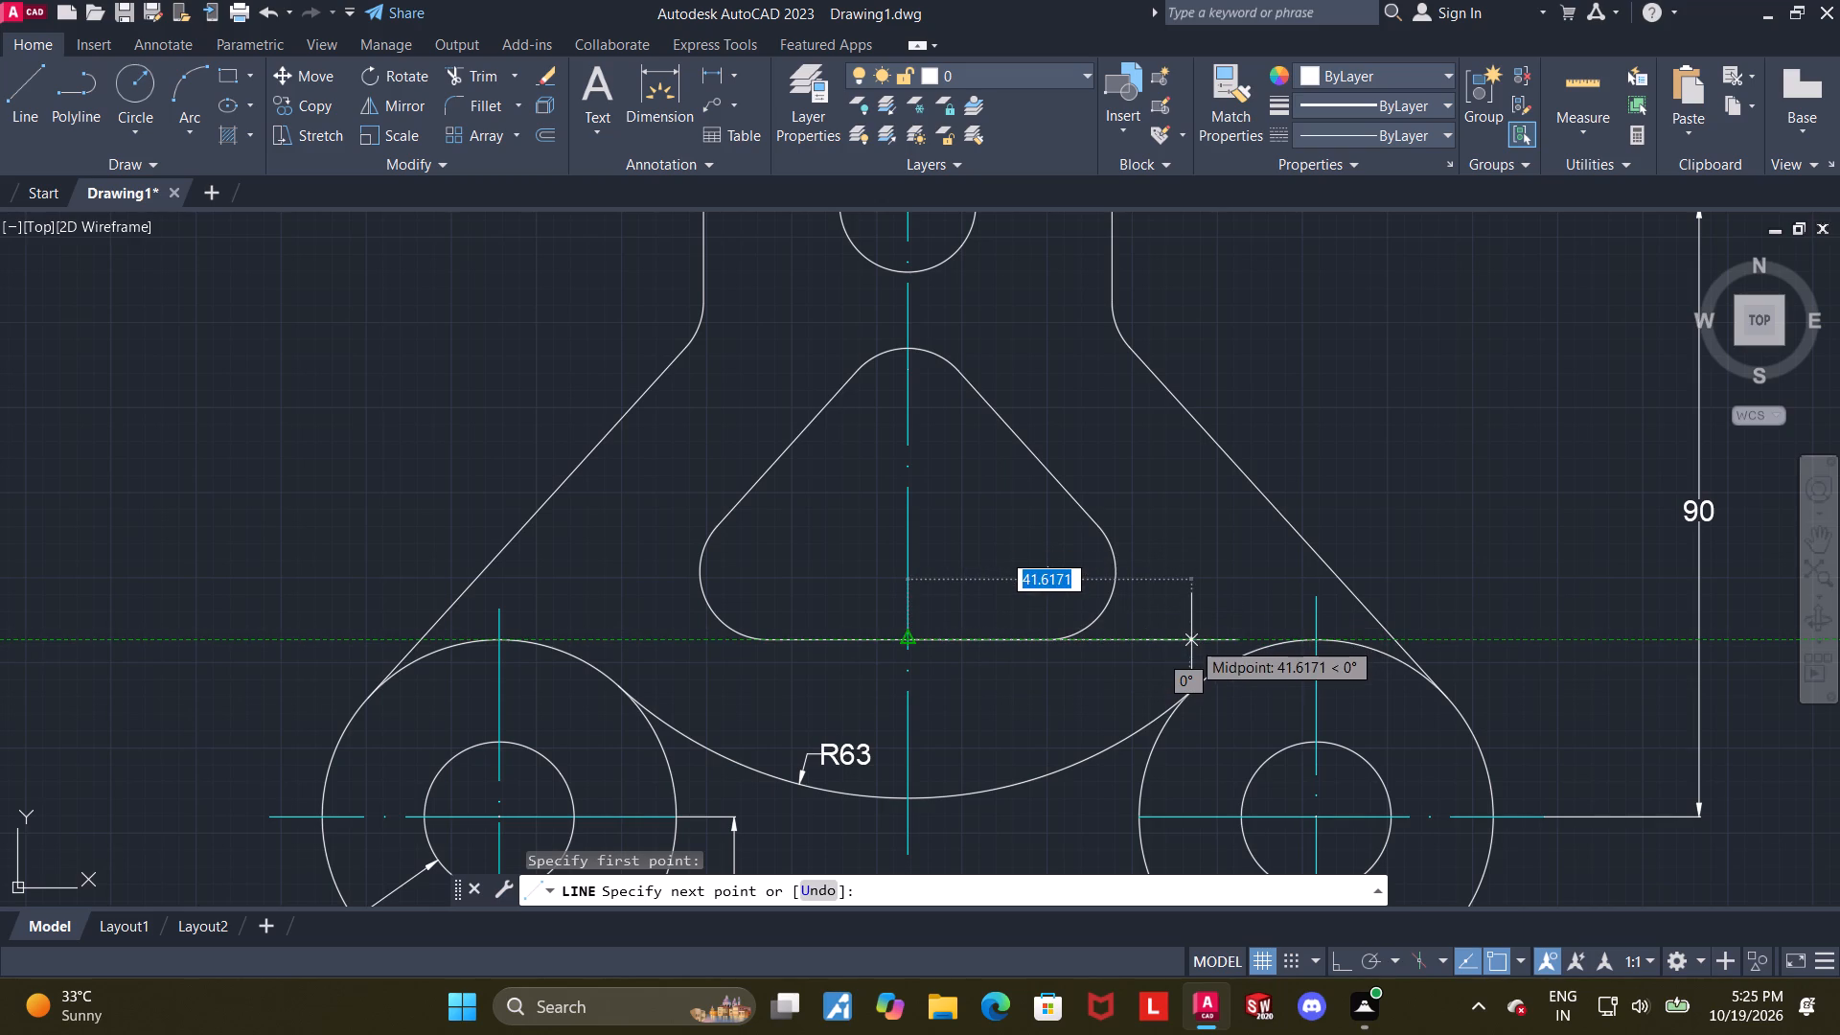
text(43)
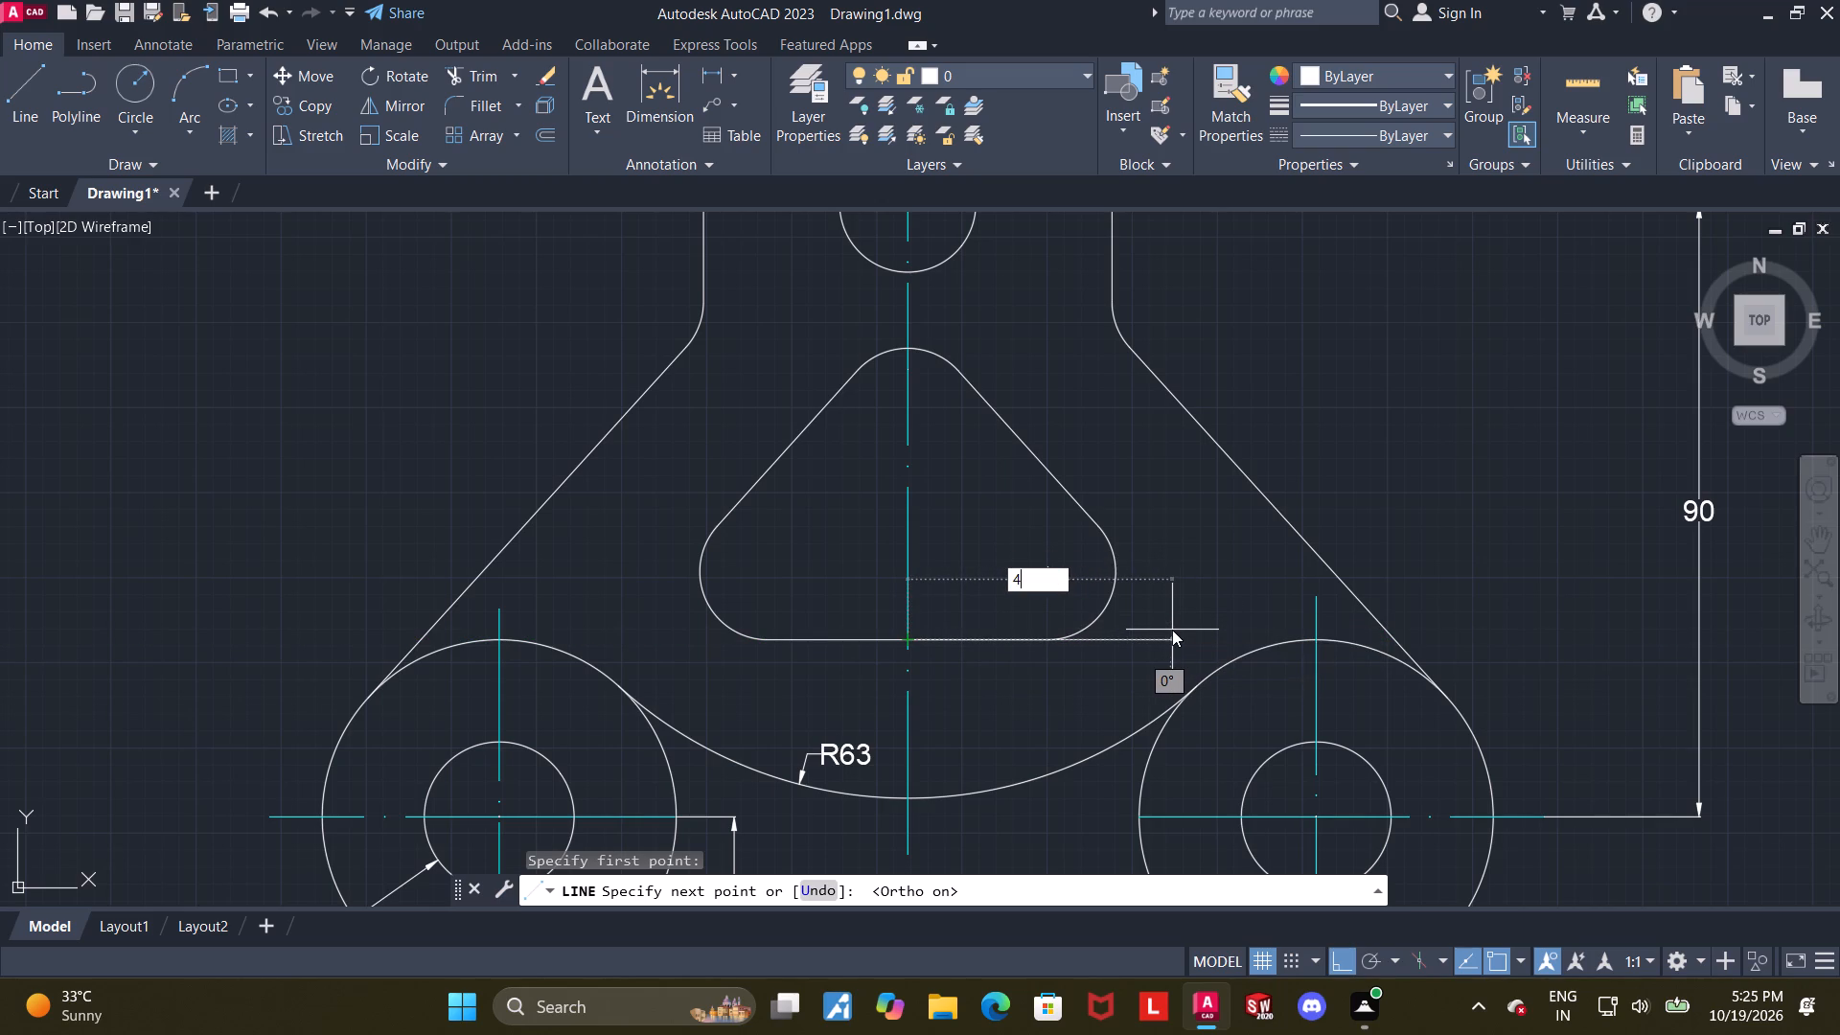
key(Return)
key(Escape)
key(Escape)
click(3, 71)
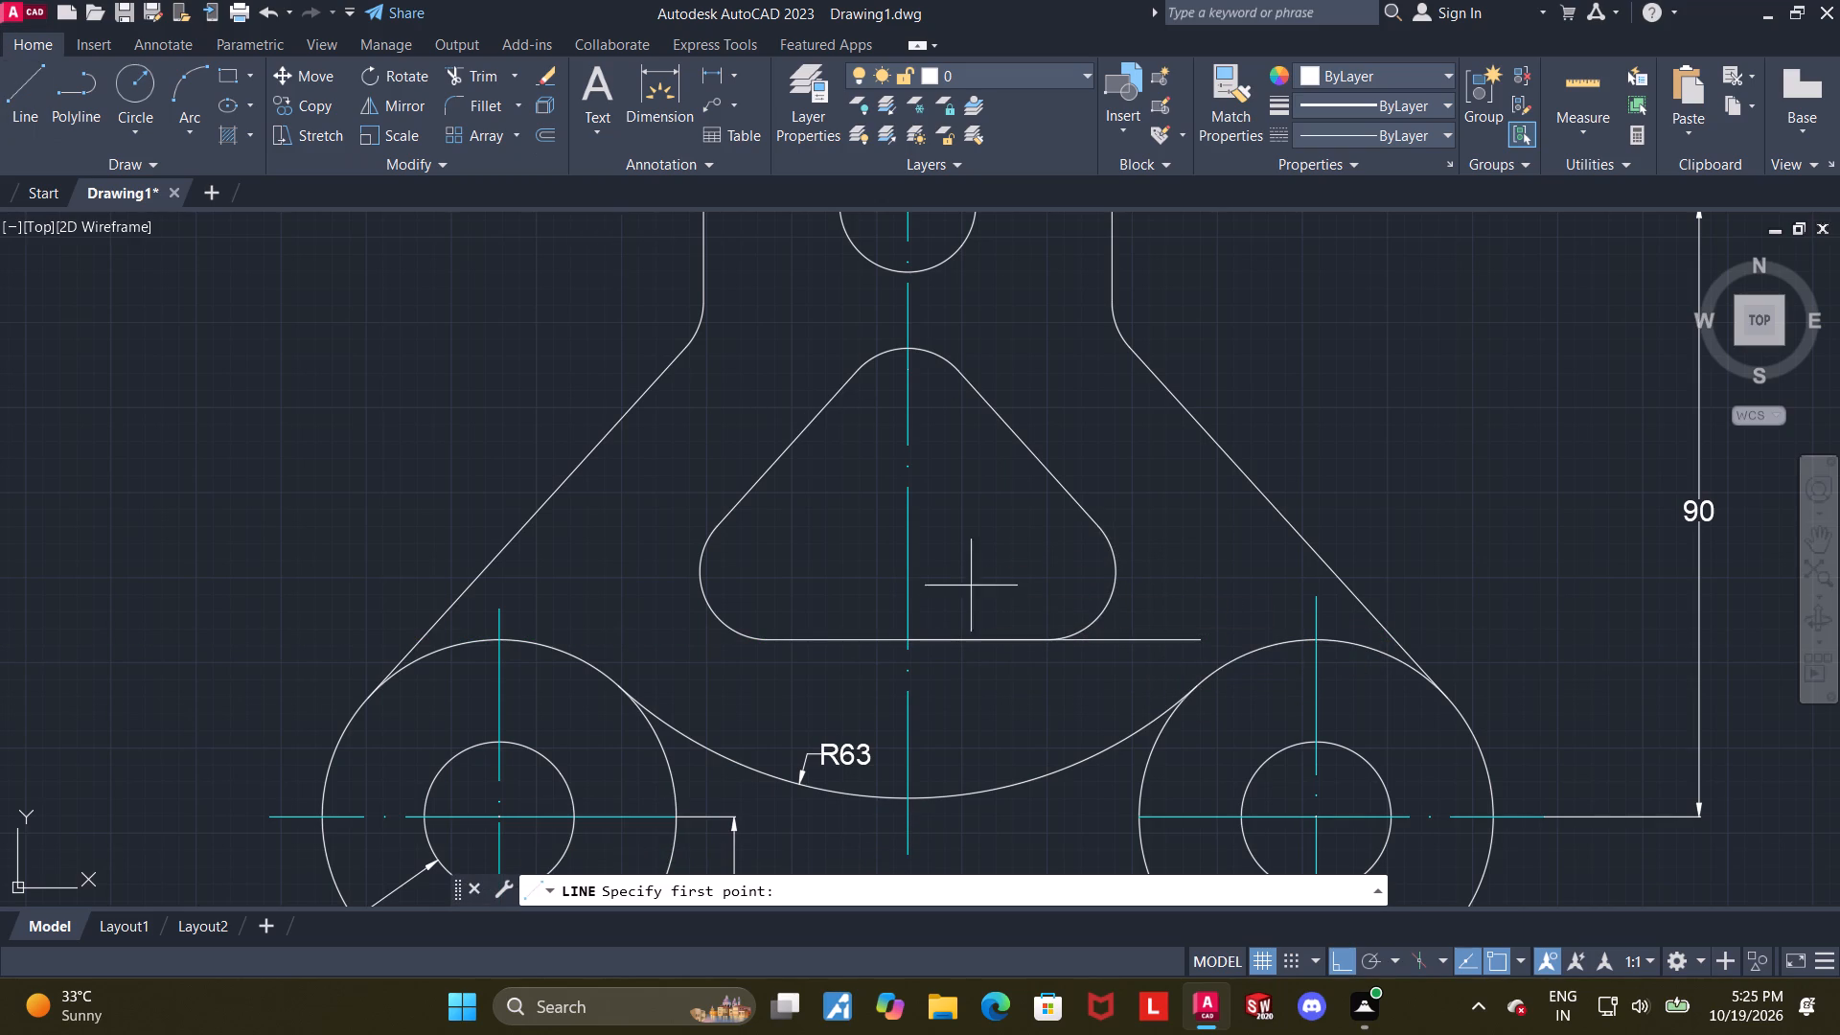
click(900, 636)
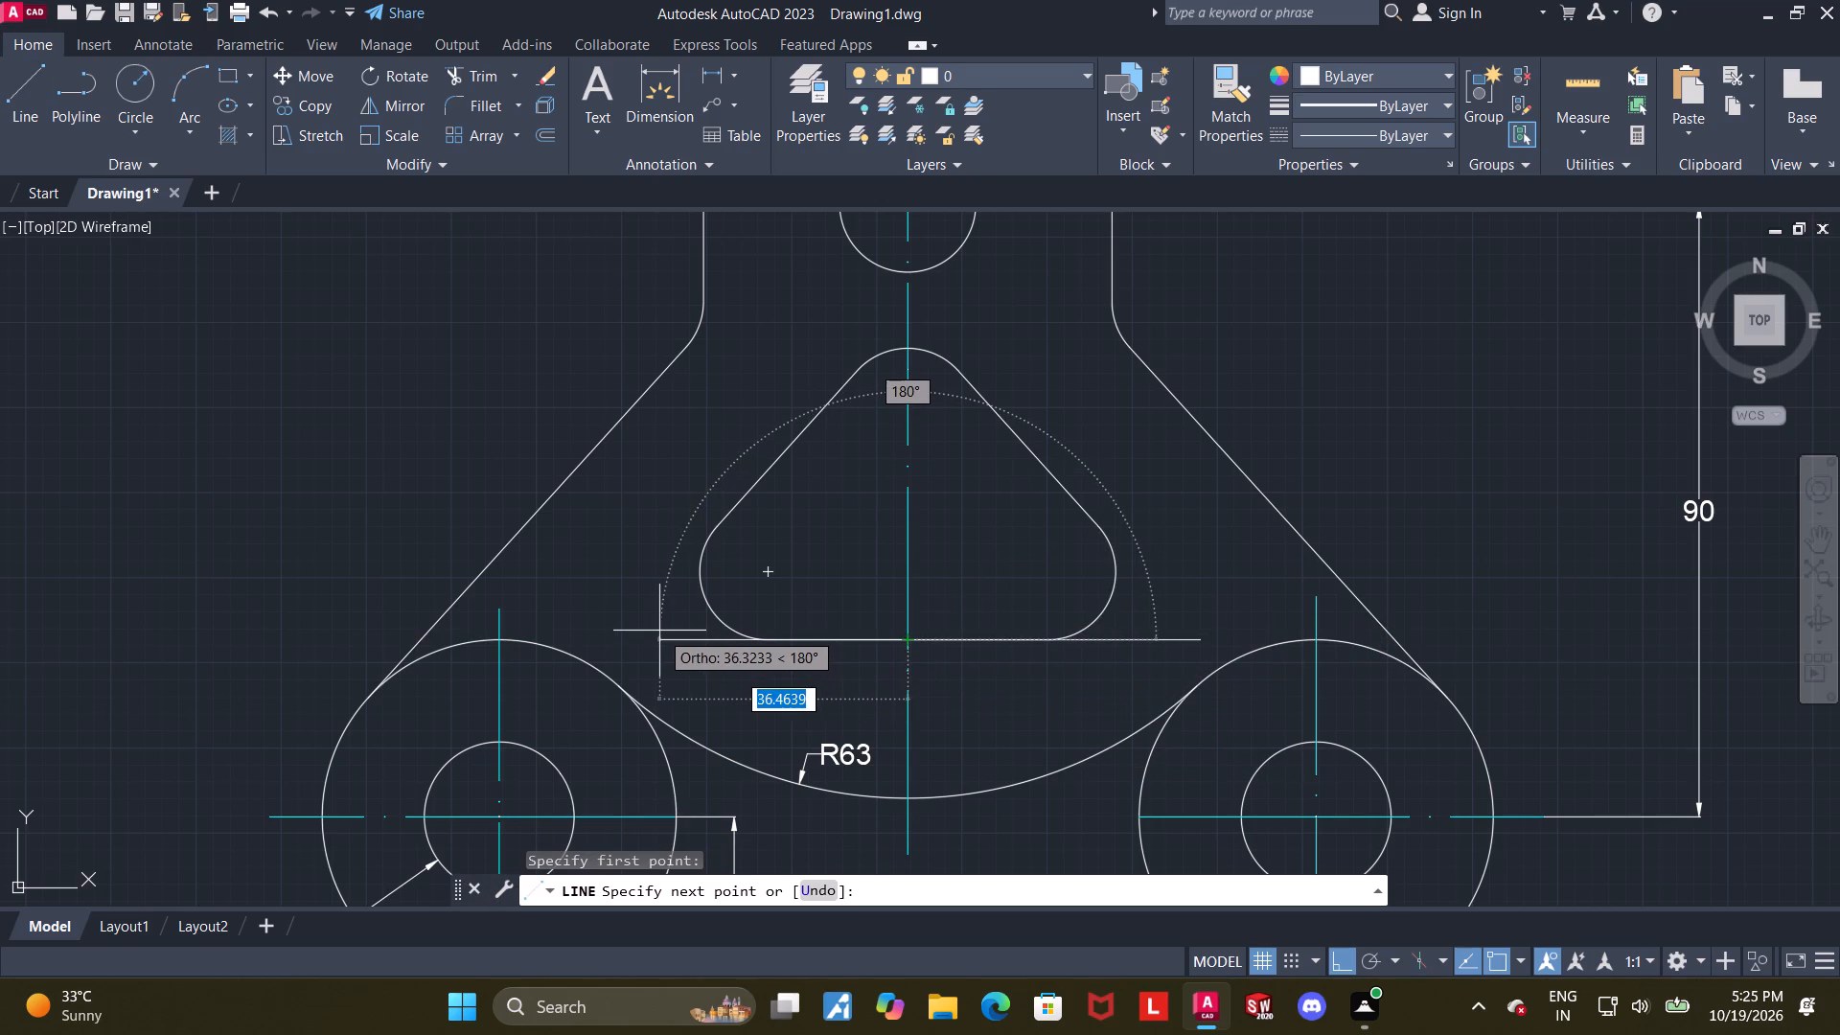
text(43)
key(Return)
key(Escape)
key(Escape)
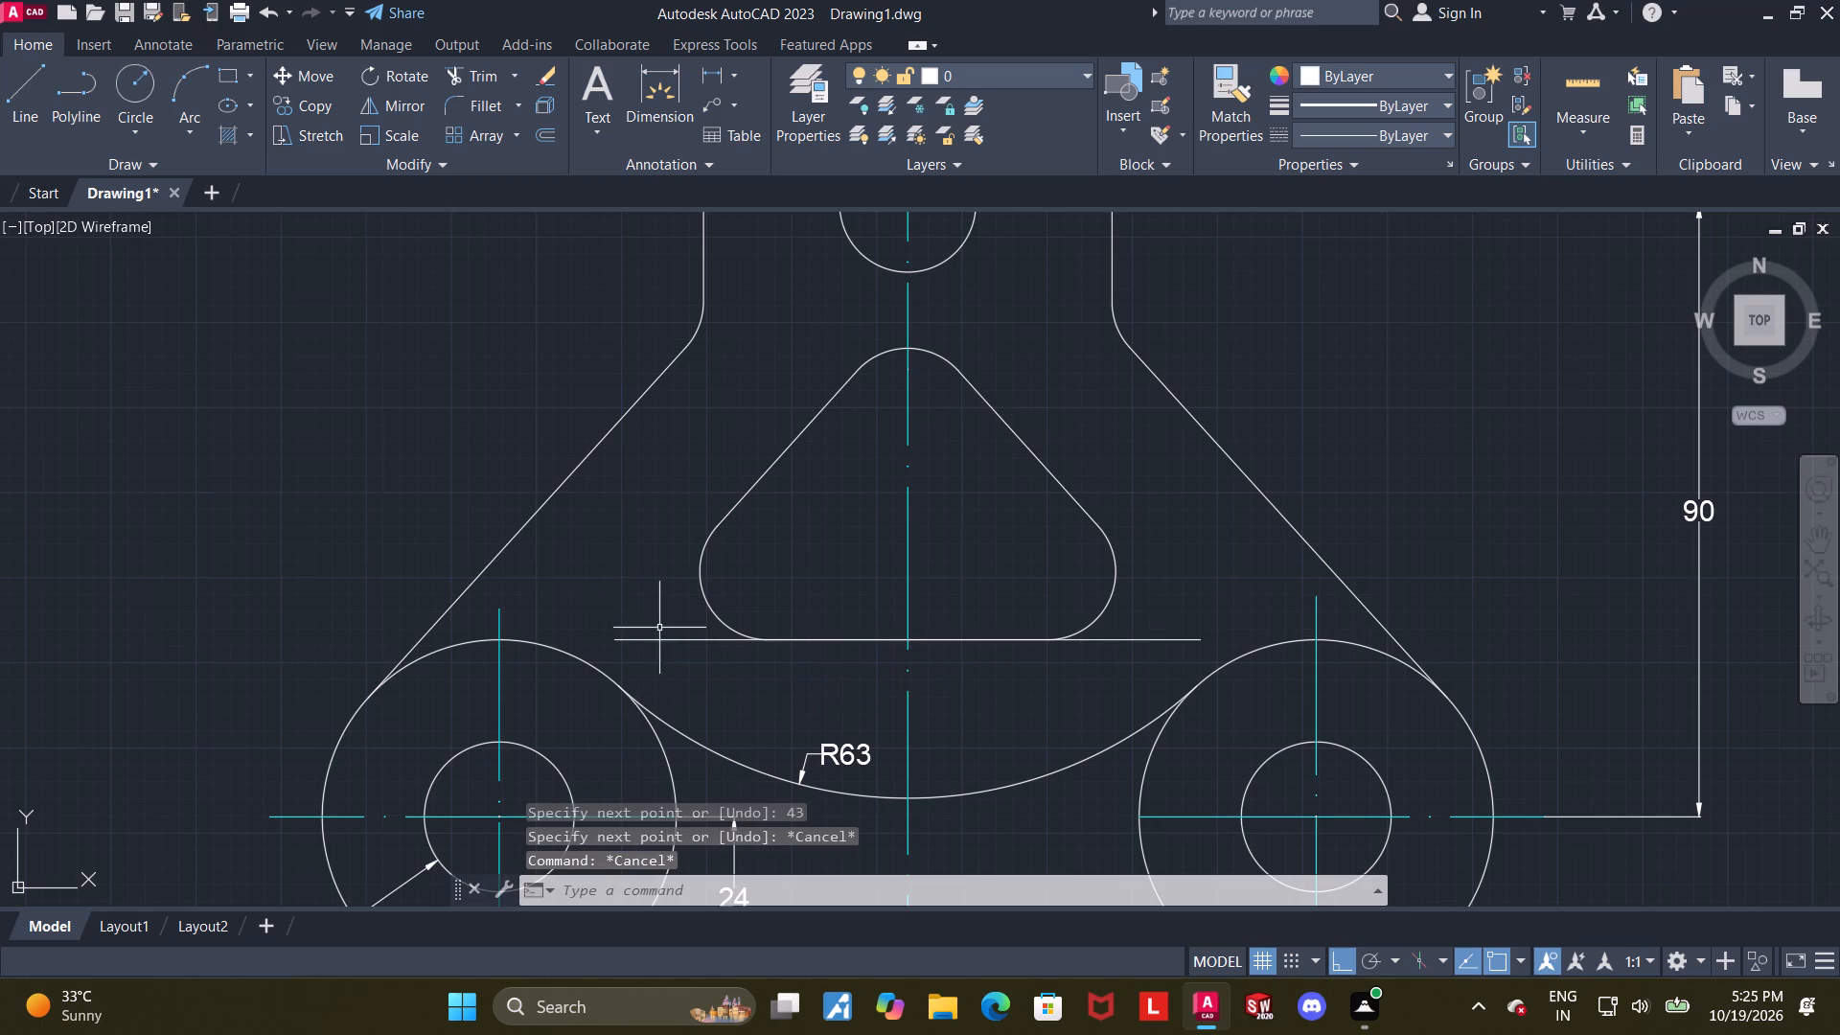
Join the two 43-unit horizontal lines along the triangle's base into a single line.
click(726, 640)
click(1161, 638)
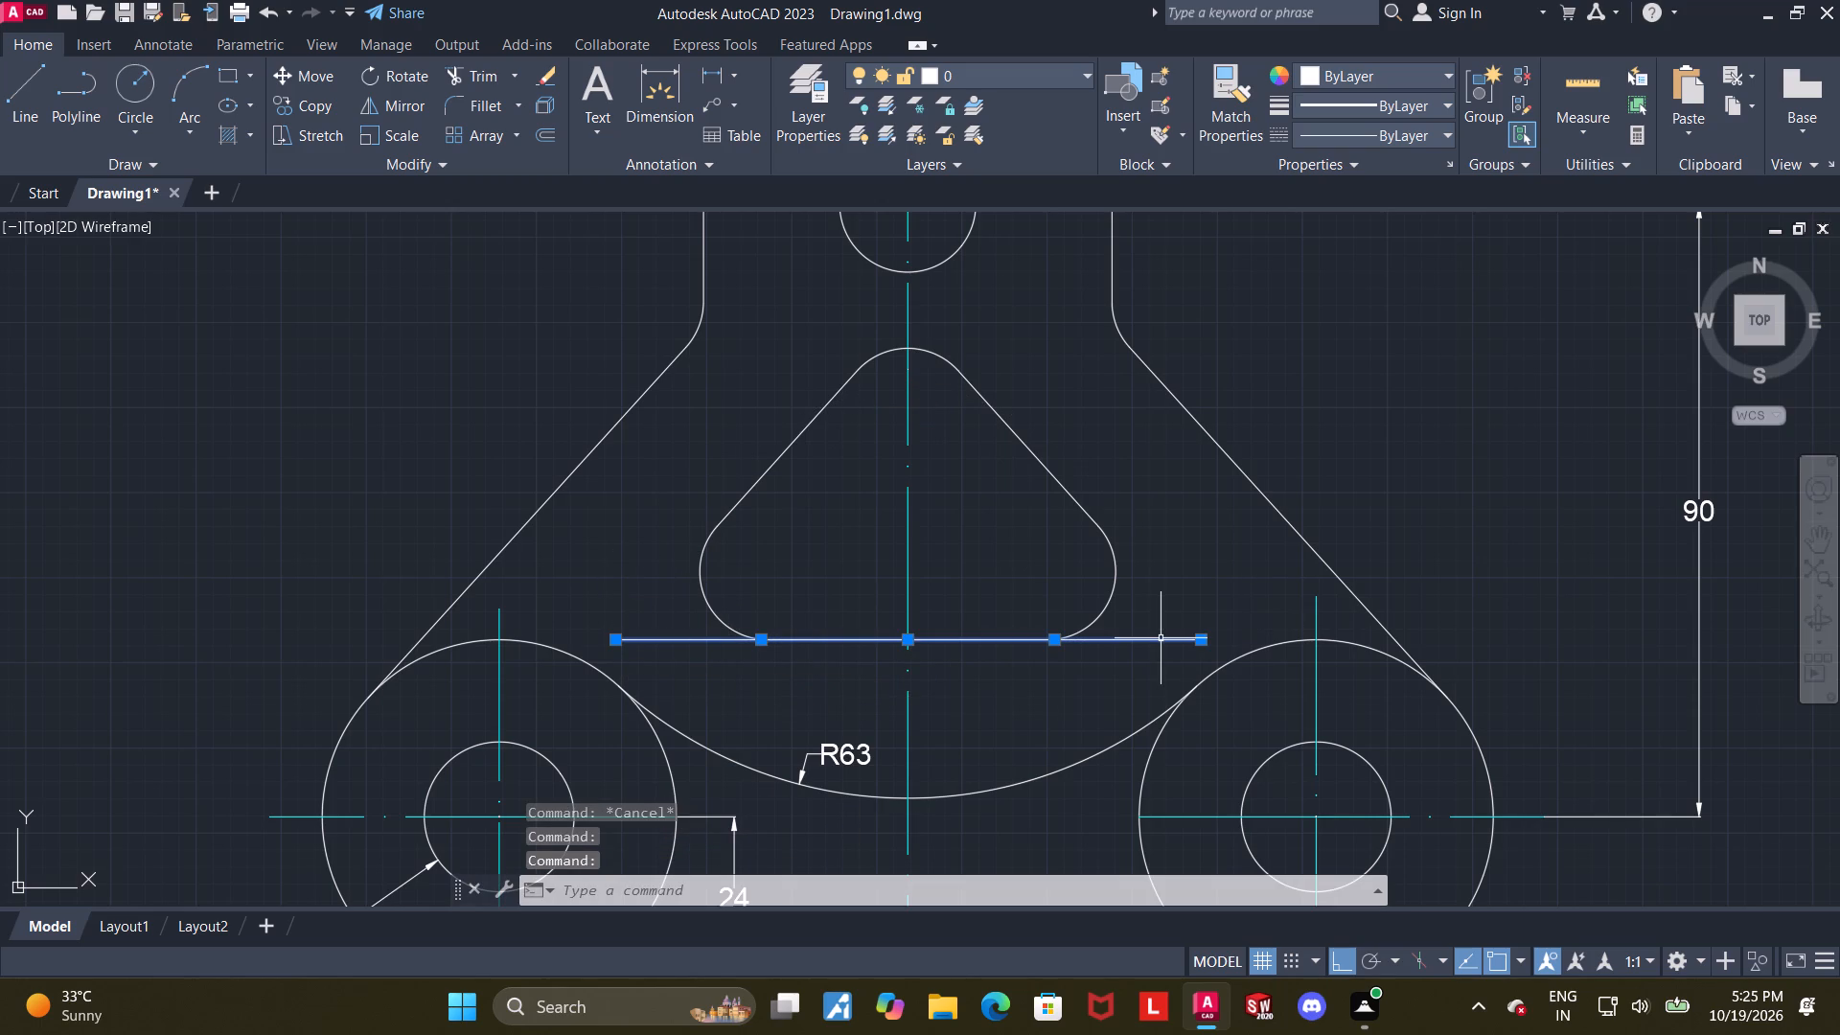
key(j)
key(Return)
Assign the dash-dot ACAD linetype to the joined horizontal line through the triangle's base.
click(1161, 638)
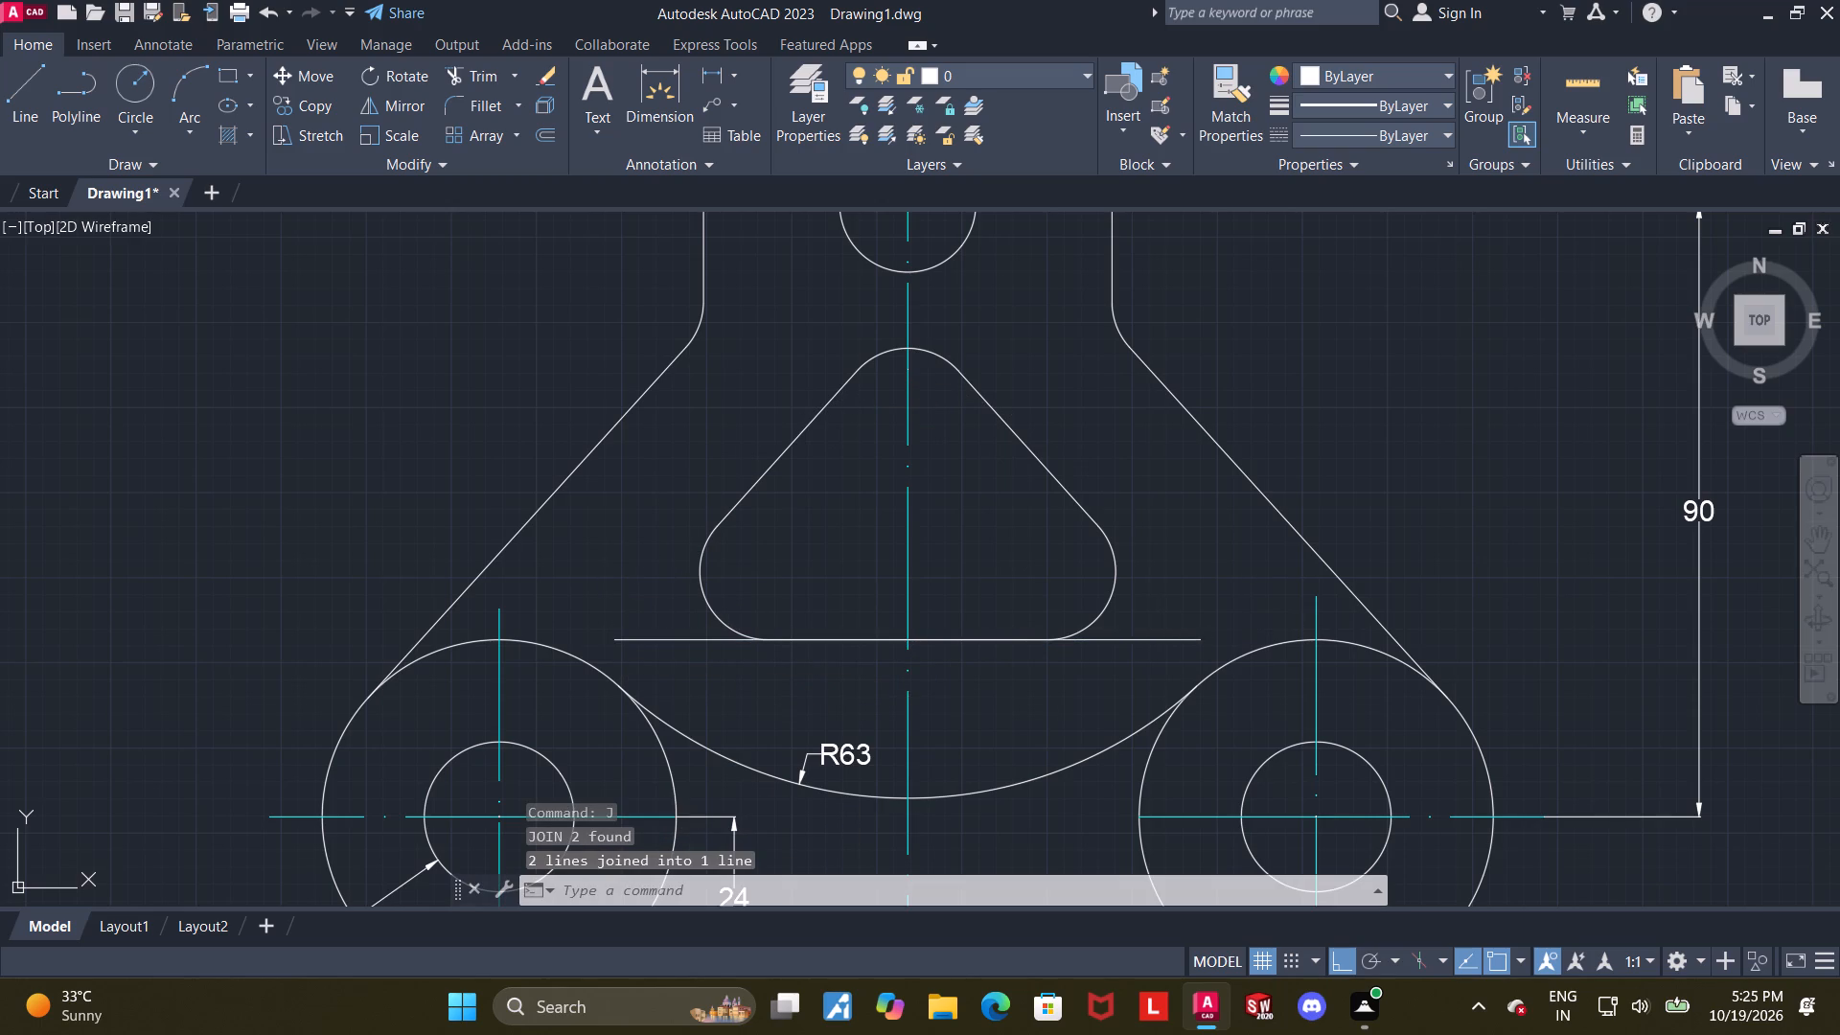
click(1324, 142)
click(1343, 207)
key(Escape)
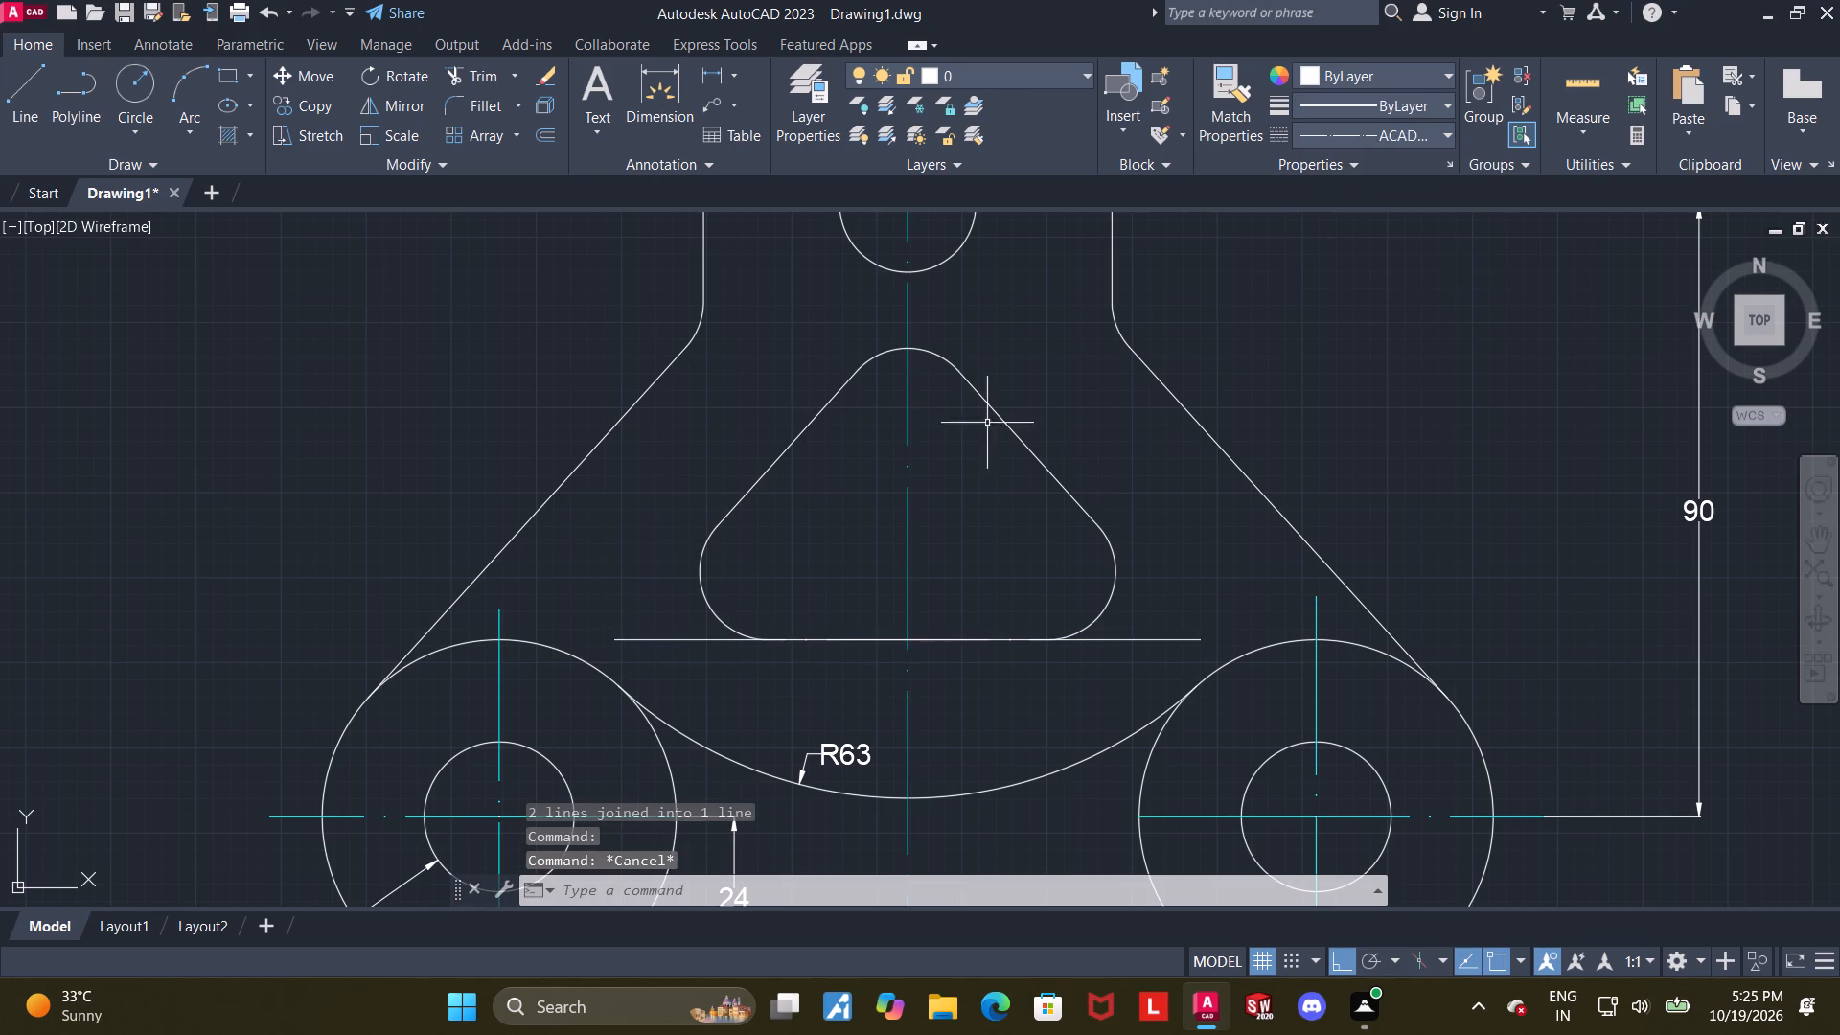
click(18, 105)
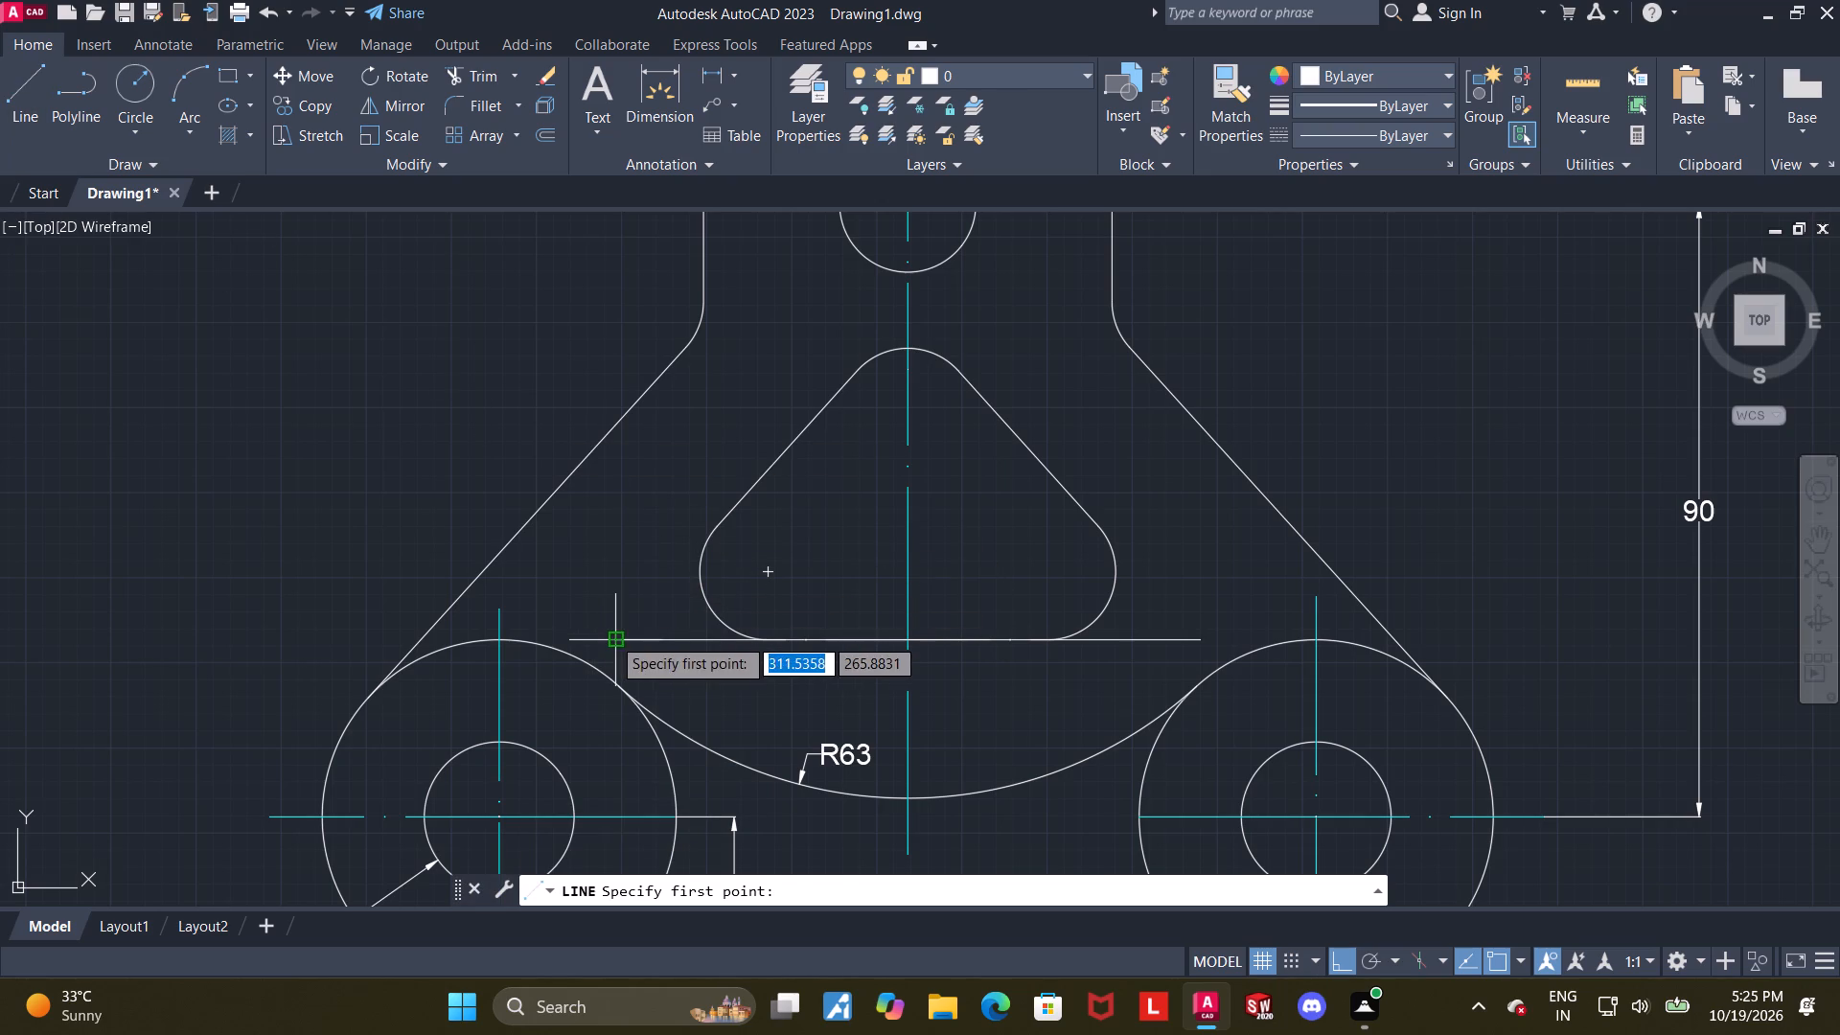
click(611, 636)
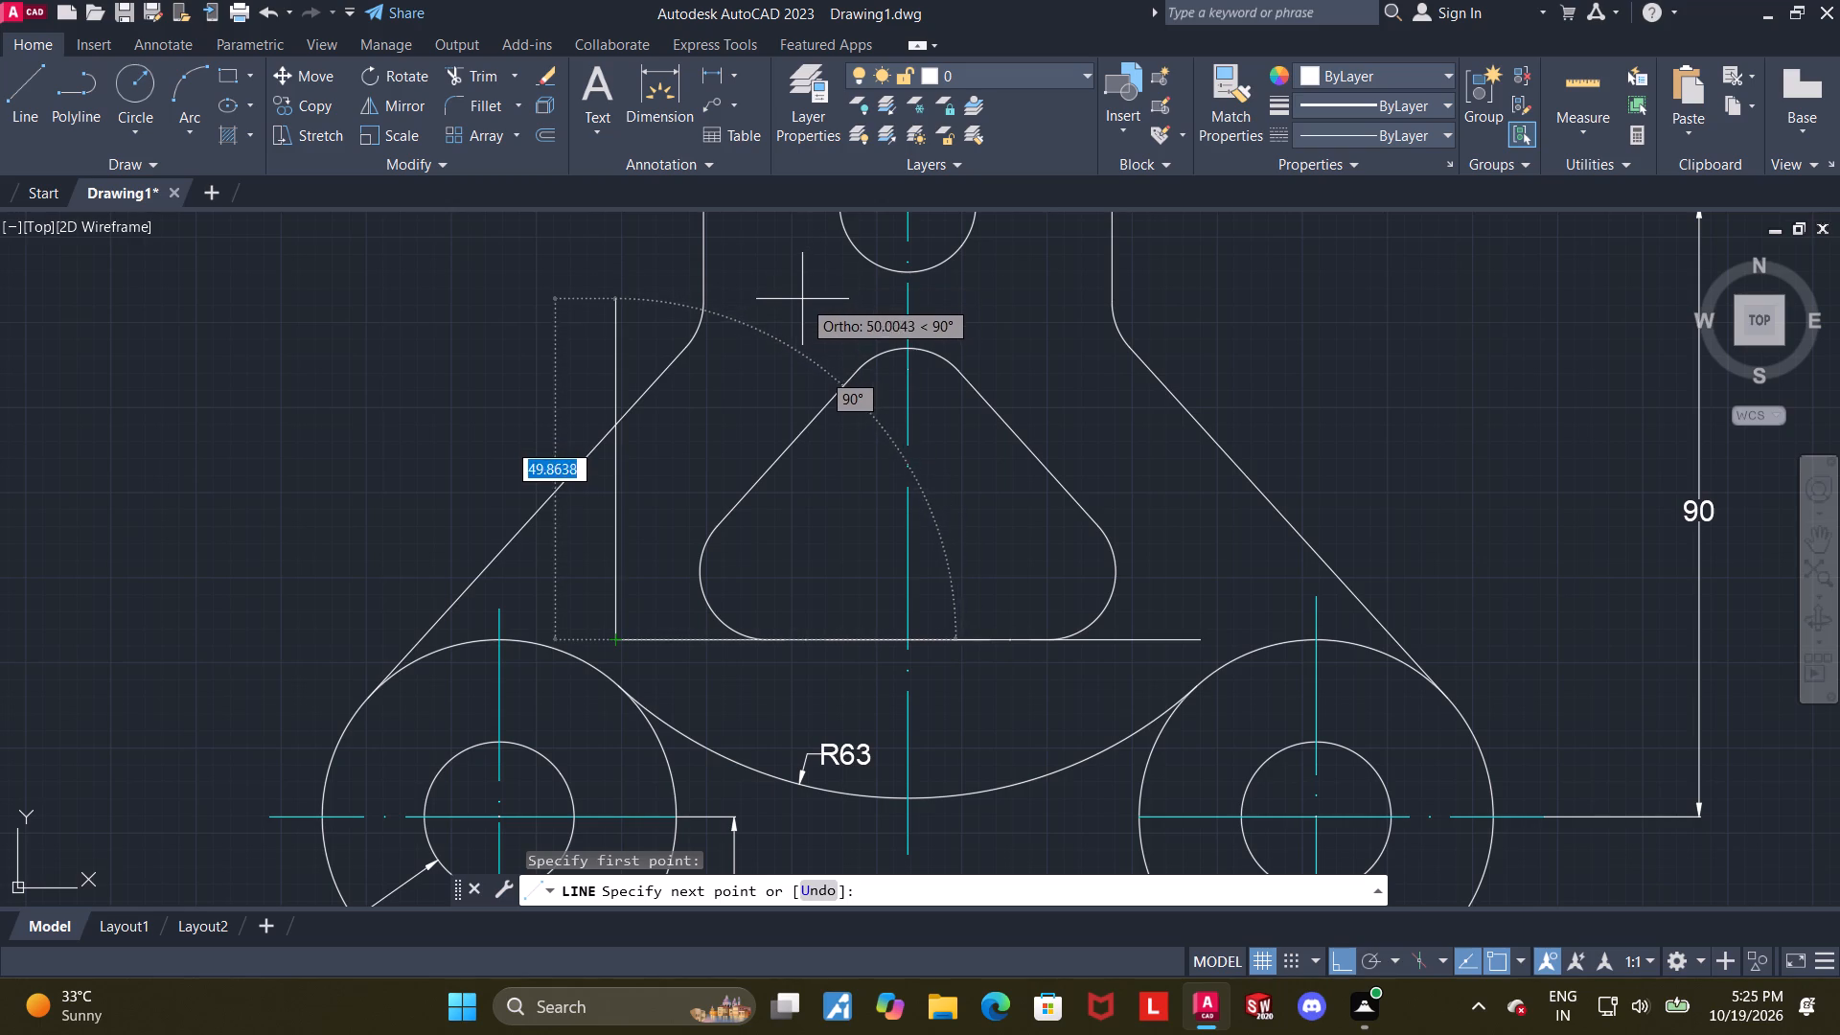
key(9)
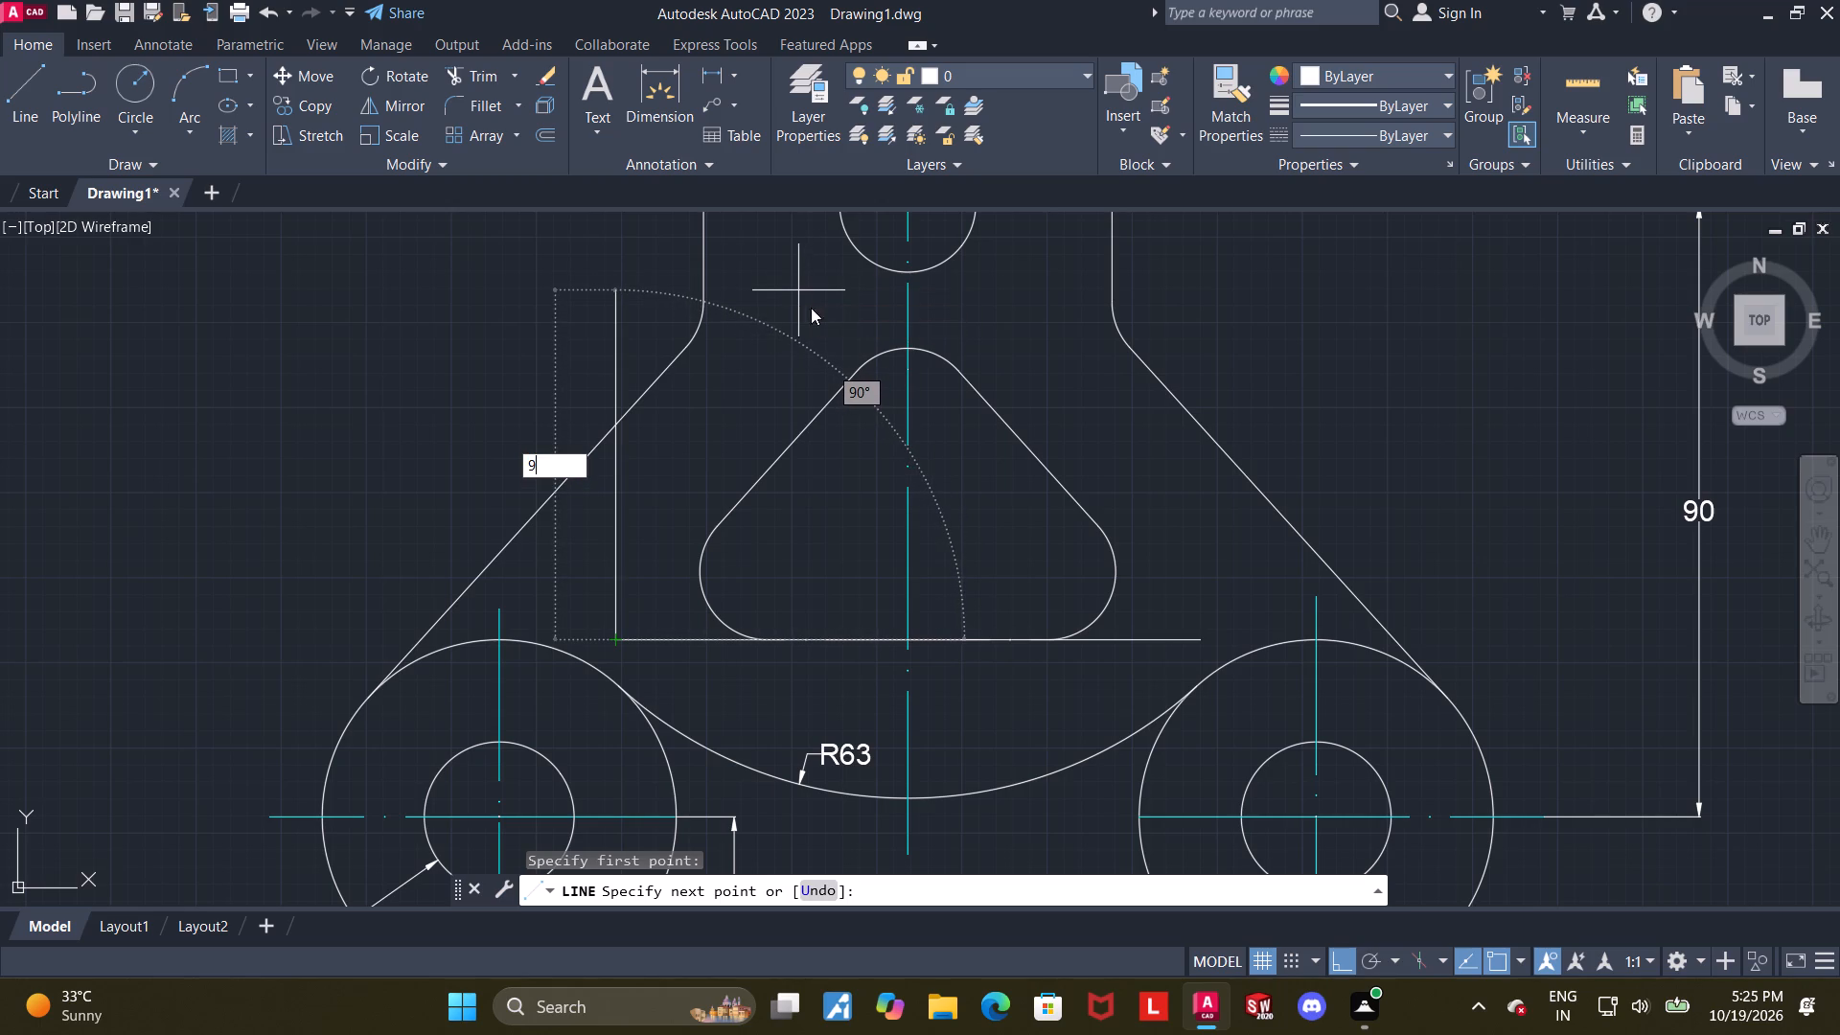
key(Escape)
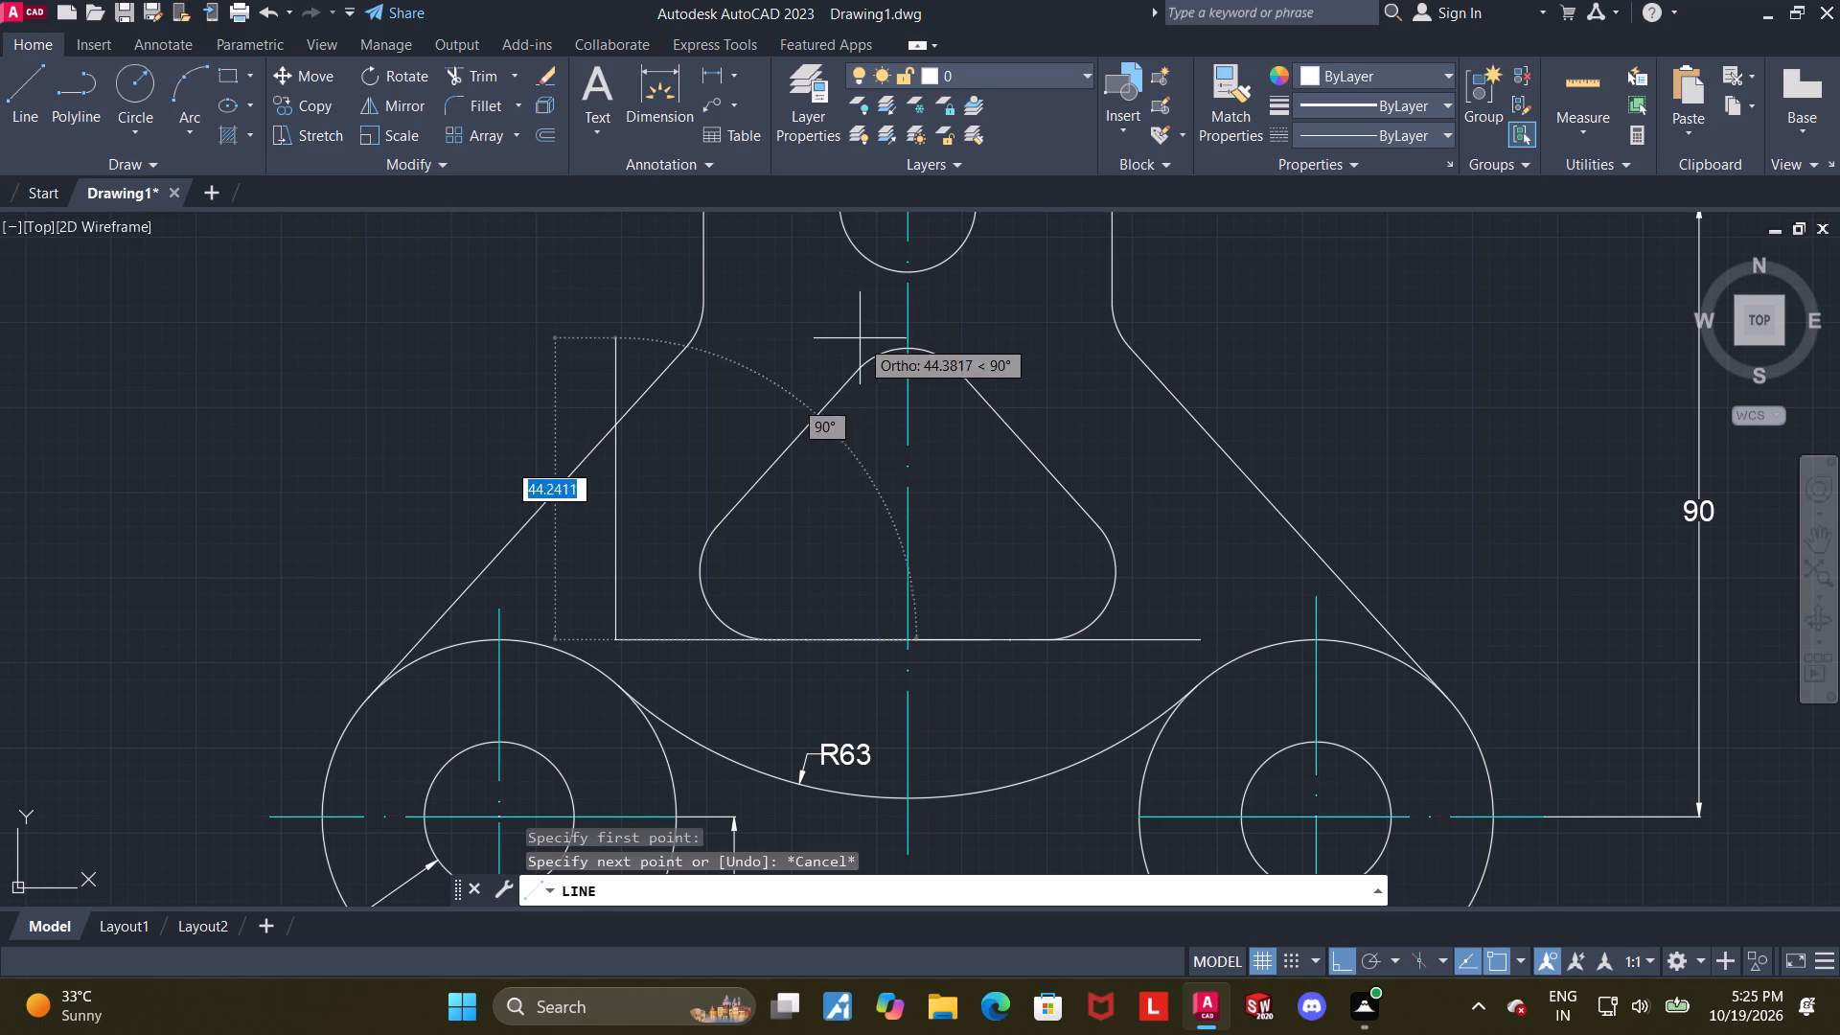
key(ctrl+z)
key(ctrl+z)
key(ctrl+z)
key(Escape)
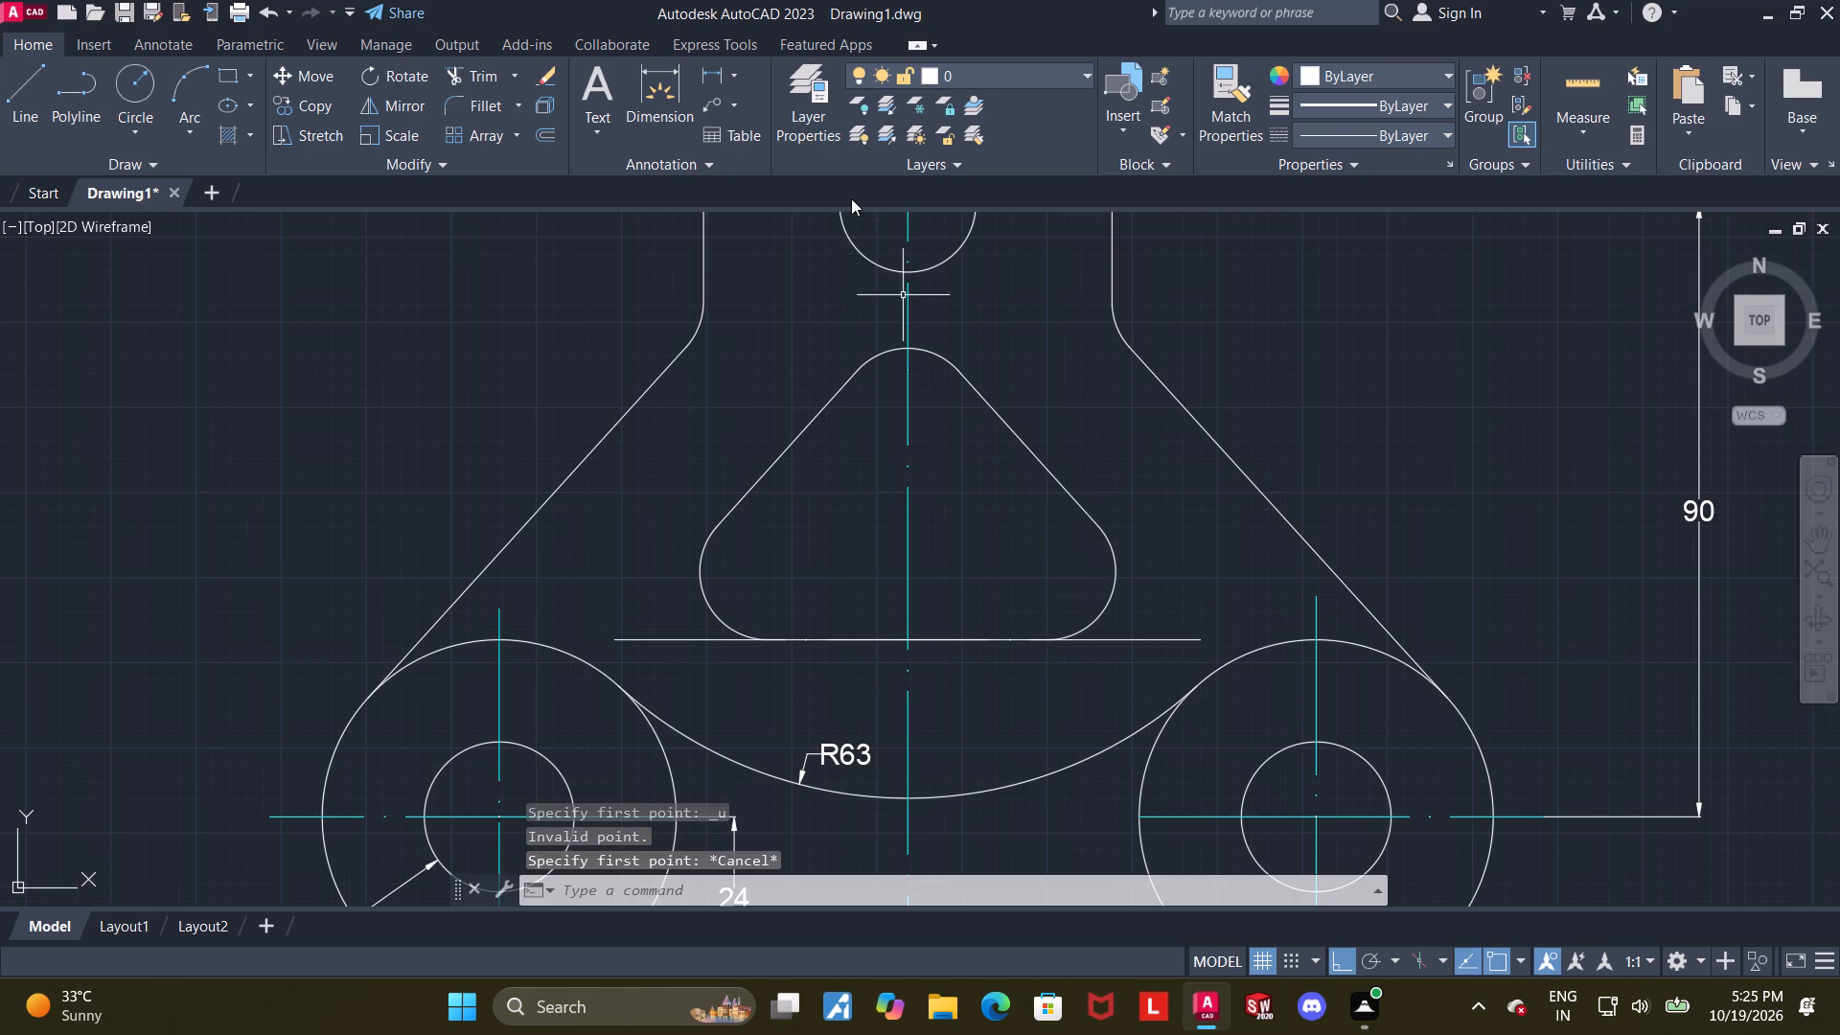
Trim away the whole rounded inner triangle together with the long horizontal line along its base.
click(482, 73)
drag(820, 379, 733, 667)
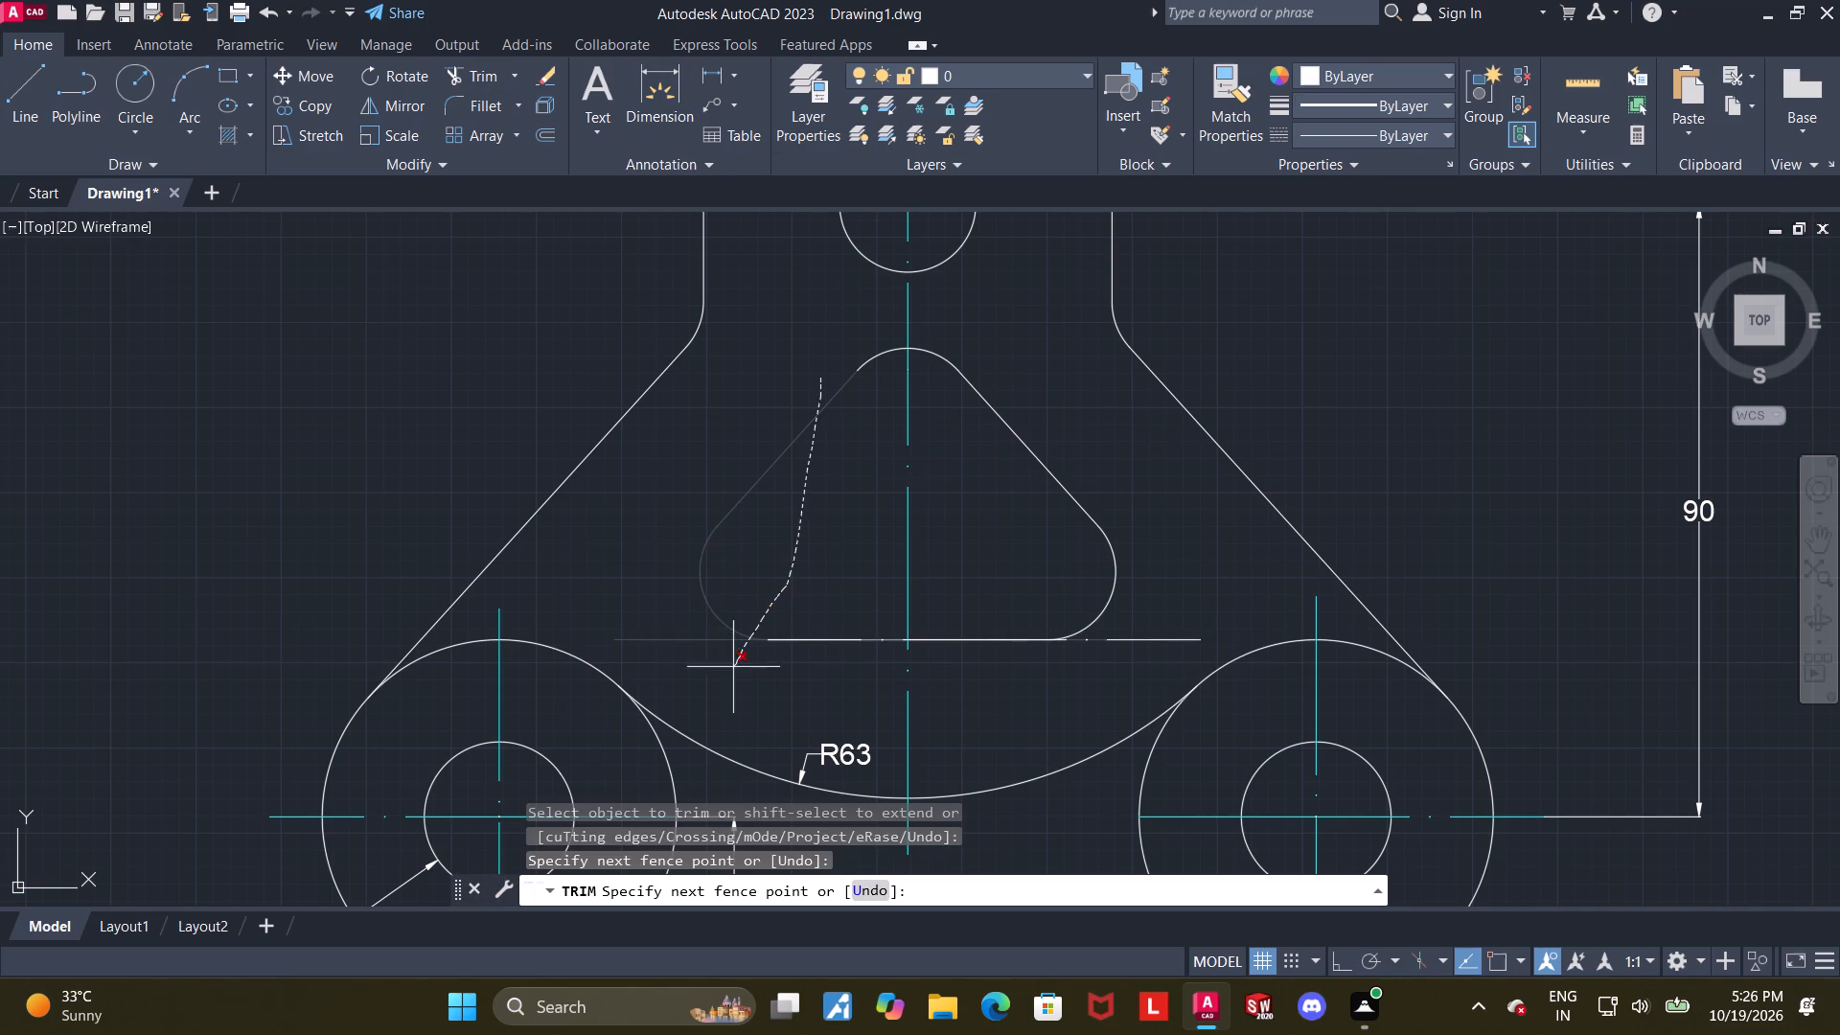
drag(733, 667, 837, 671)
drag(983, 644, 1134, 628)
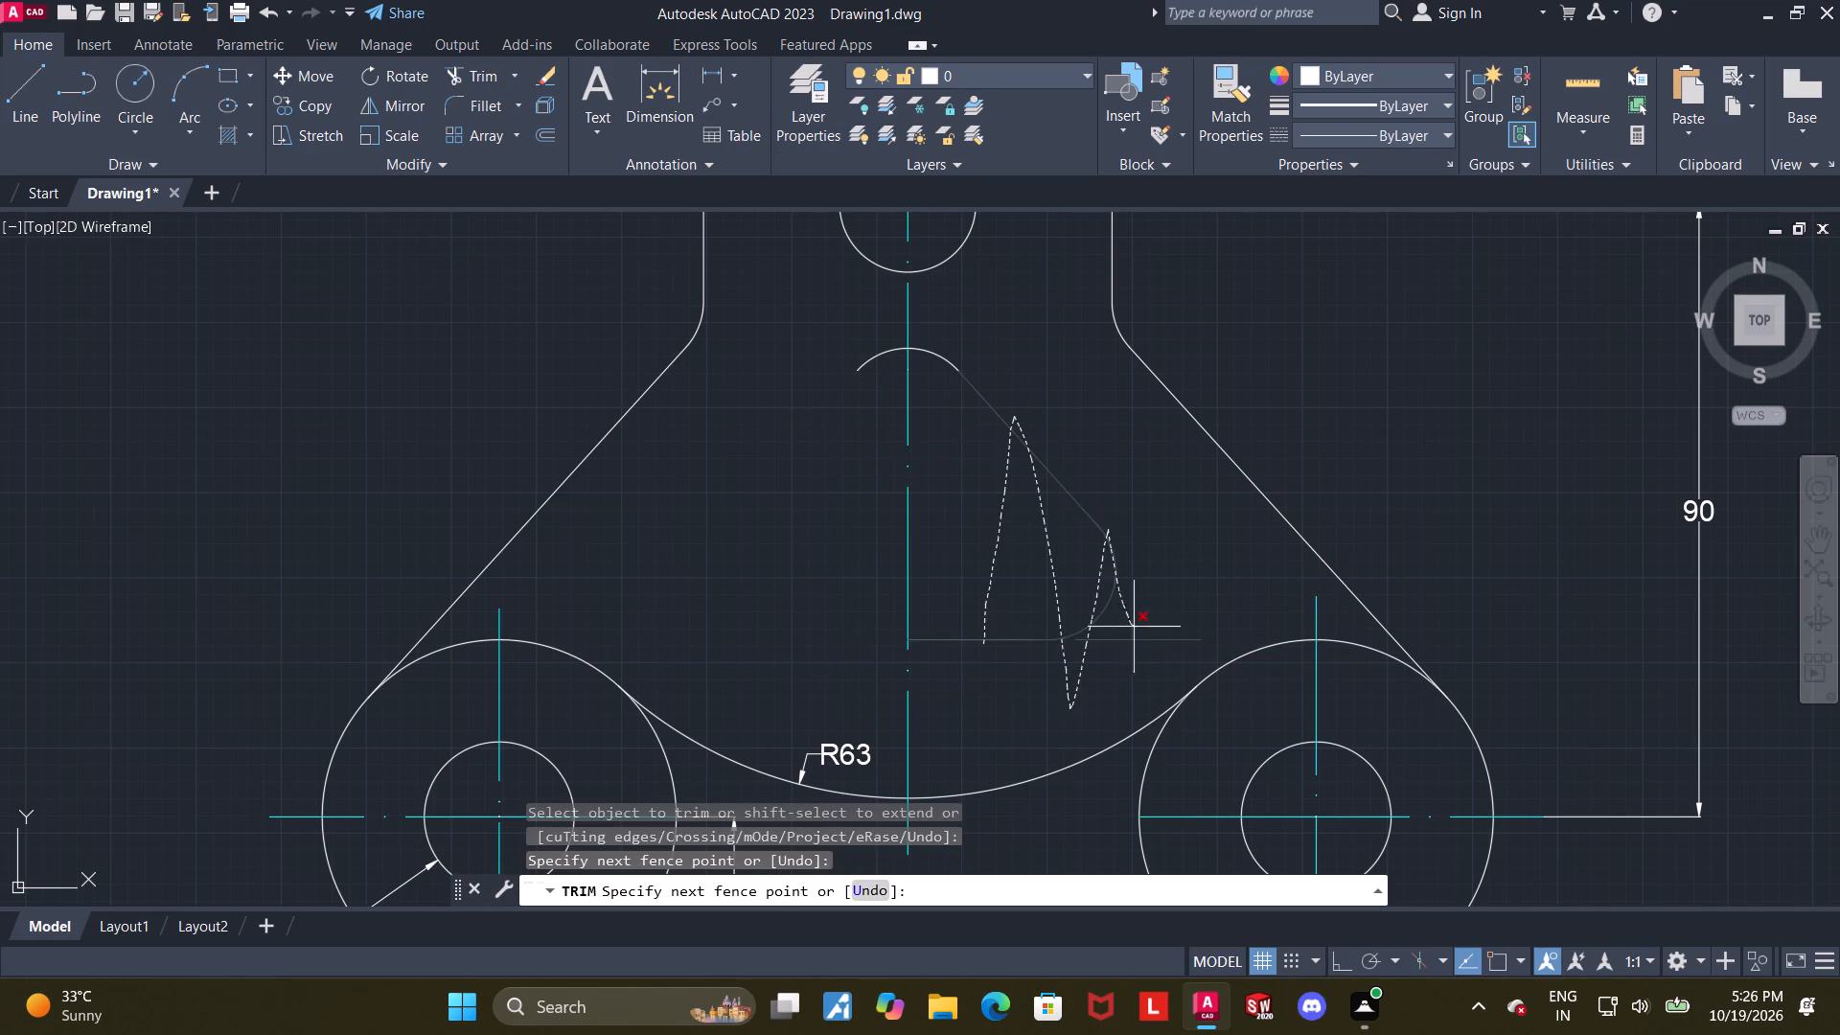
drag(1134, 628, 1154, 601)
drag(939, 390, 947, 329)
drag(870, 365, 870, 330)
scroll(1088, 496, down, 2)
key(Escape)
Add a radius dimension to the fillet arc on the right side of the neck, placed outside the outline.
middle_drag(1089, 504, 982, 496)
scroll(1015, 481, up, 1)
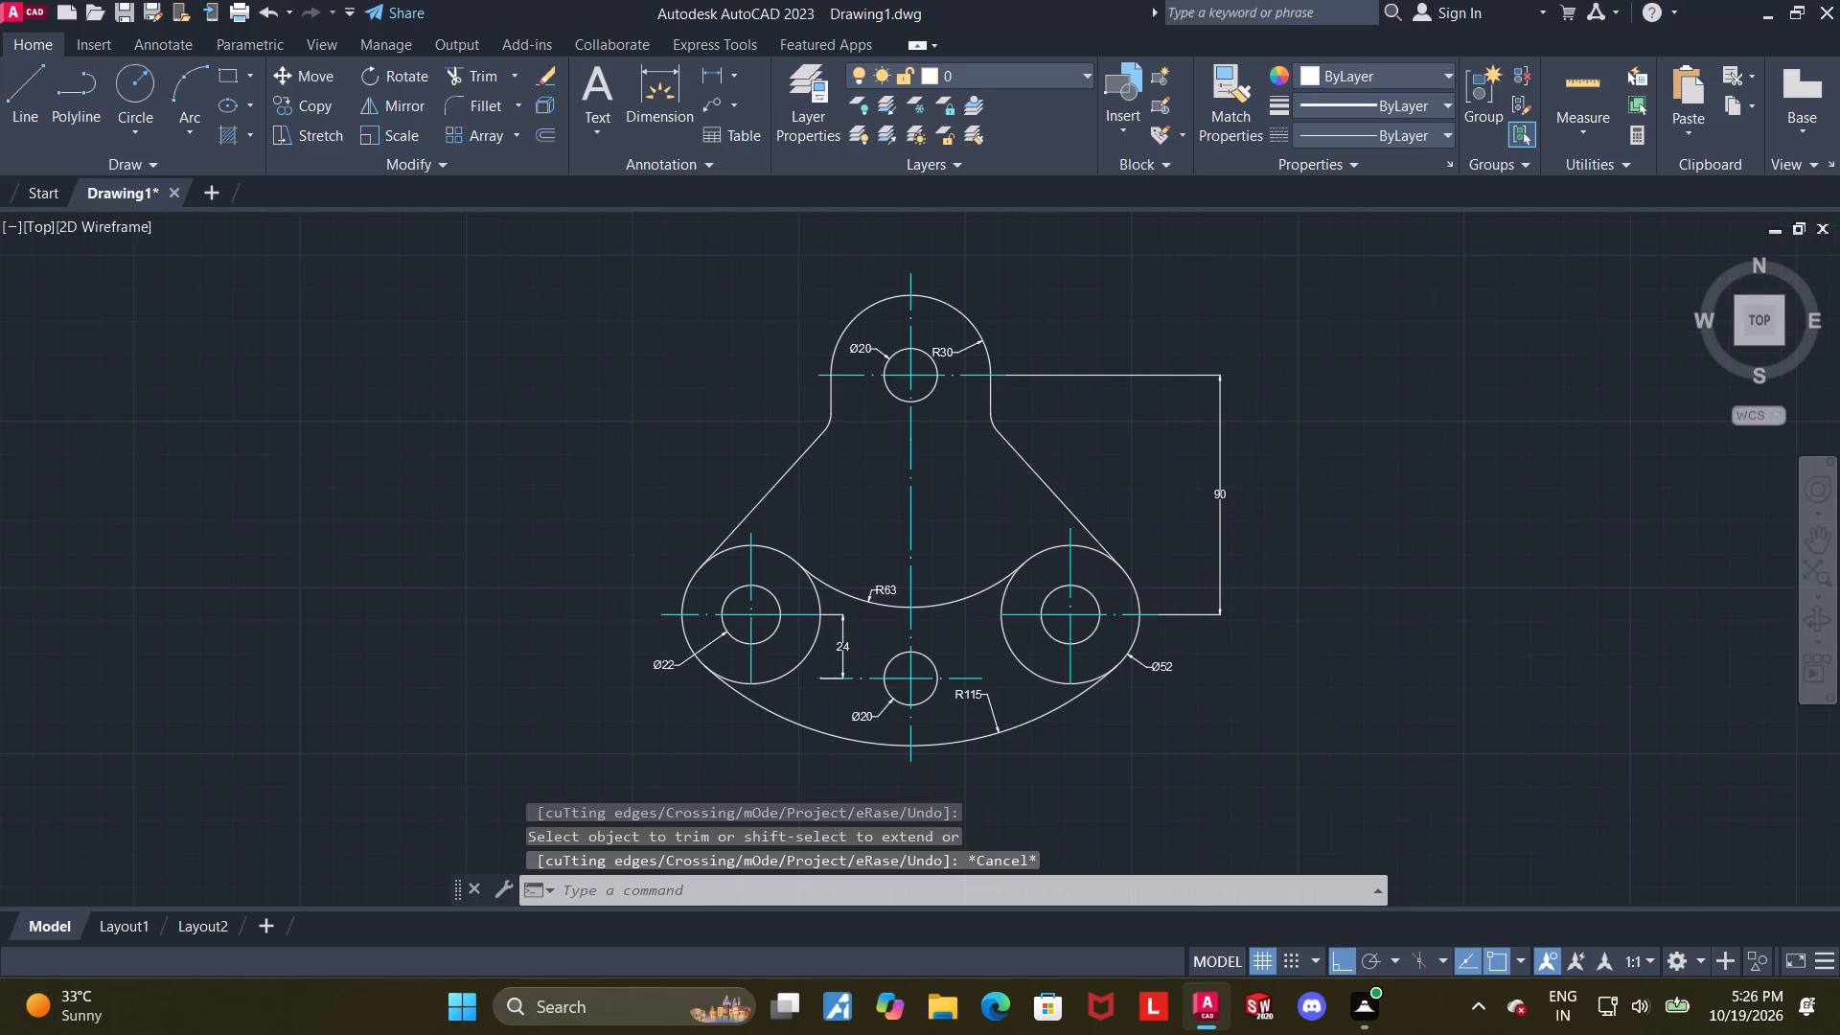
key(Escape)
scroll(1043, 356, up, 2)
middle_drag(1019, 400, 994, 448)
scroll(994, 448, up, 1)
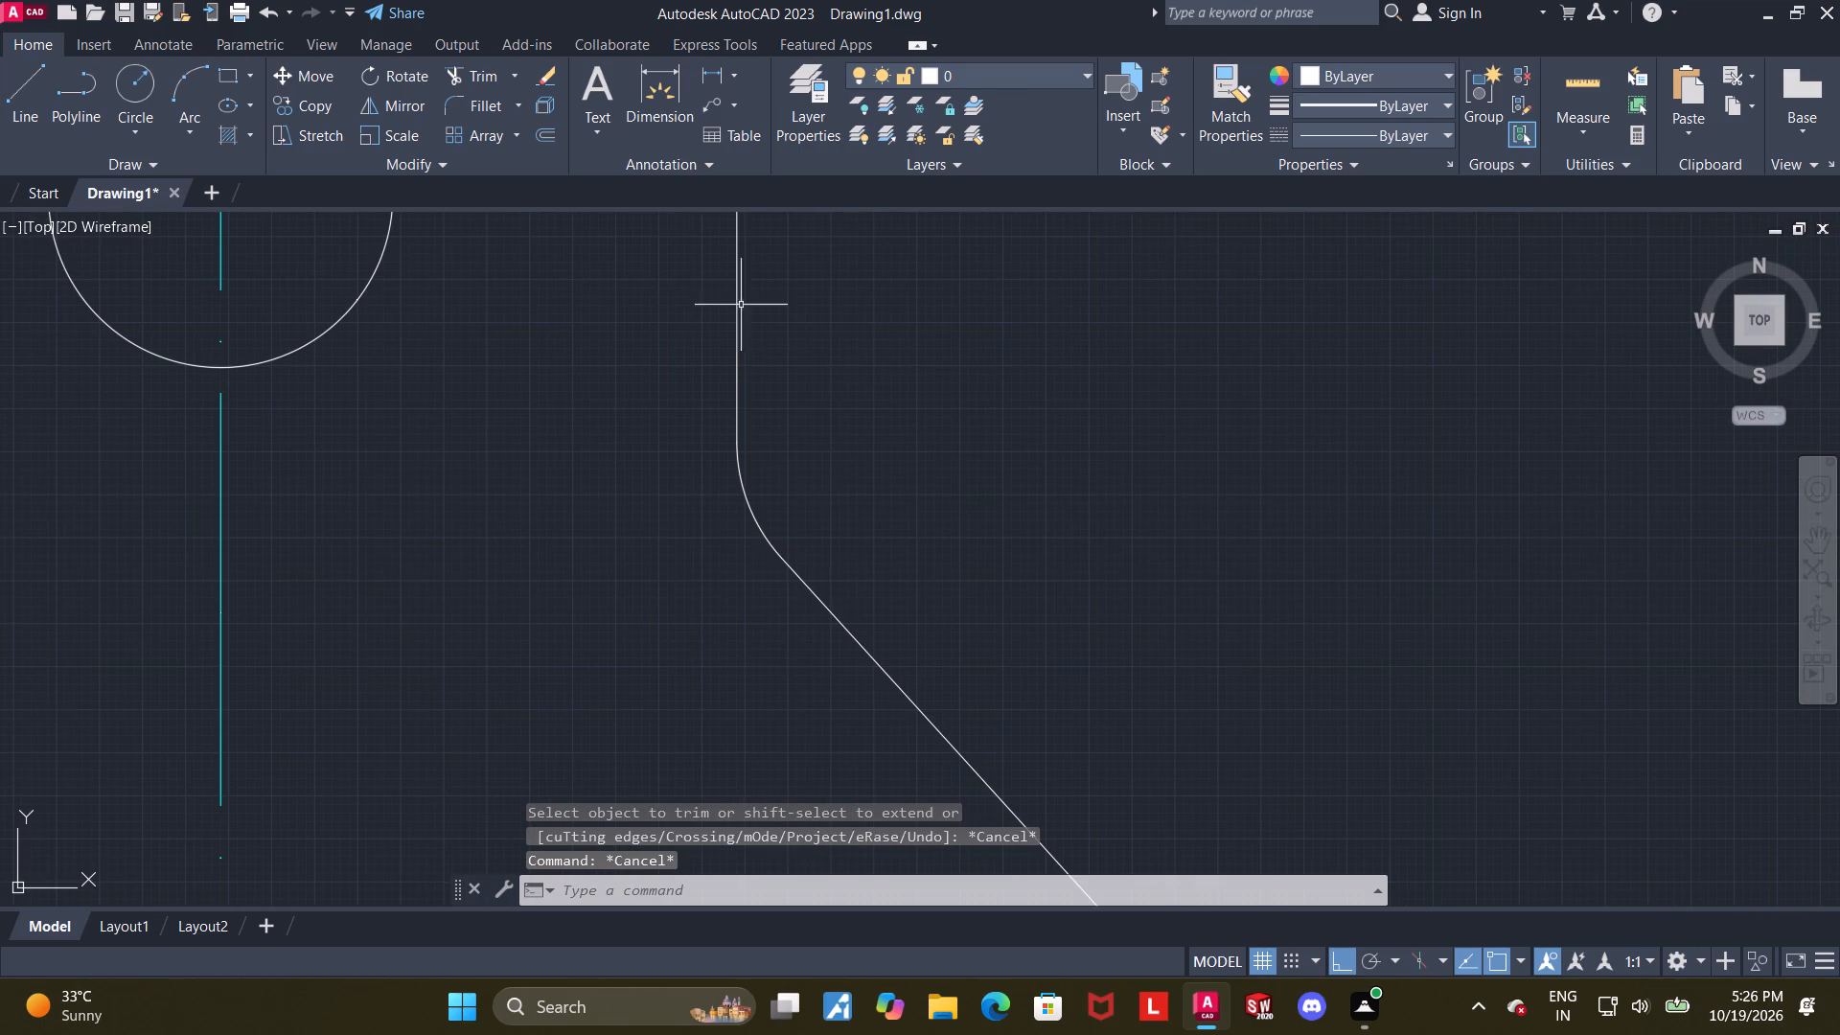
click(671, 91)
scroll(772, 454, up, 1)
click(715, 477)
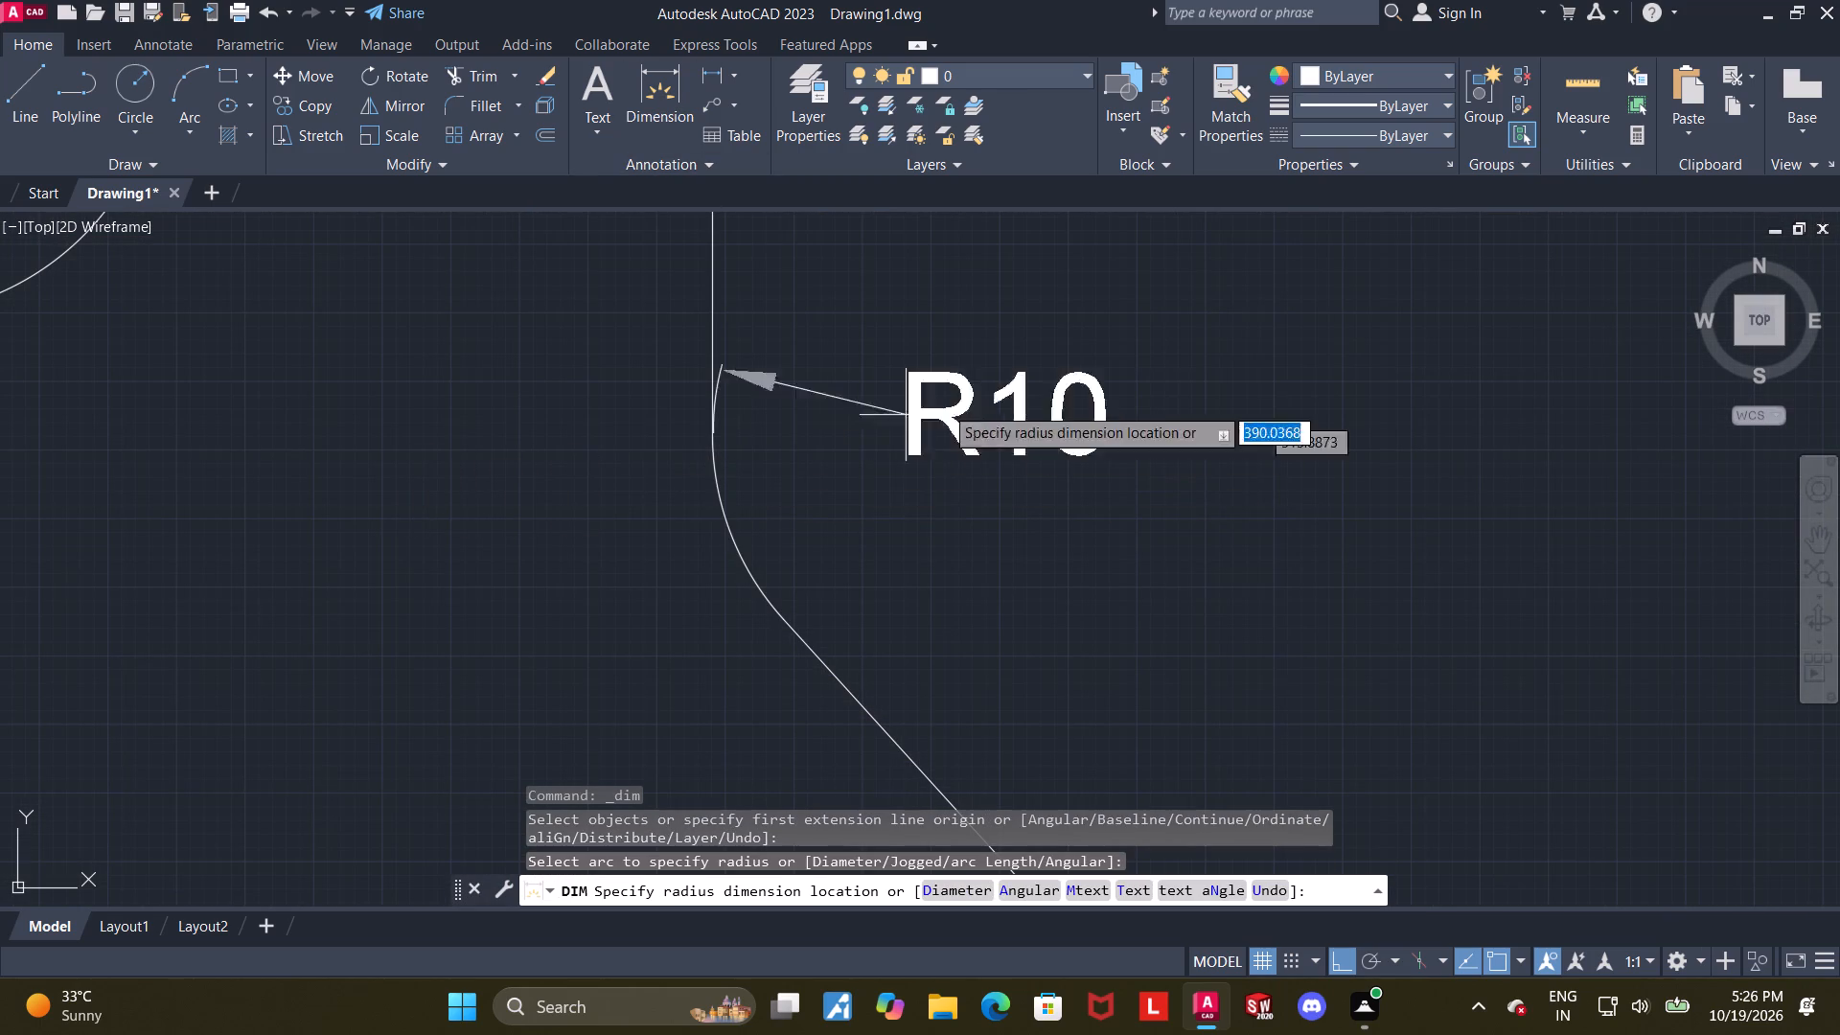
click(869, 447)
key(Escape)
Dimension the horizontal width between the neck's two vertical sides, placing the dimension line above the top boss.
scroll(870, 458, down, 2)
scroll(954, 427, down, 2)
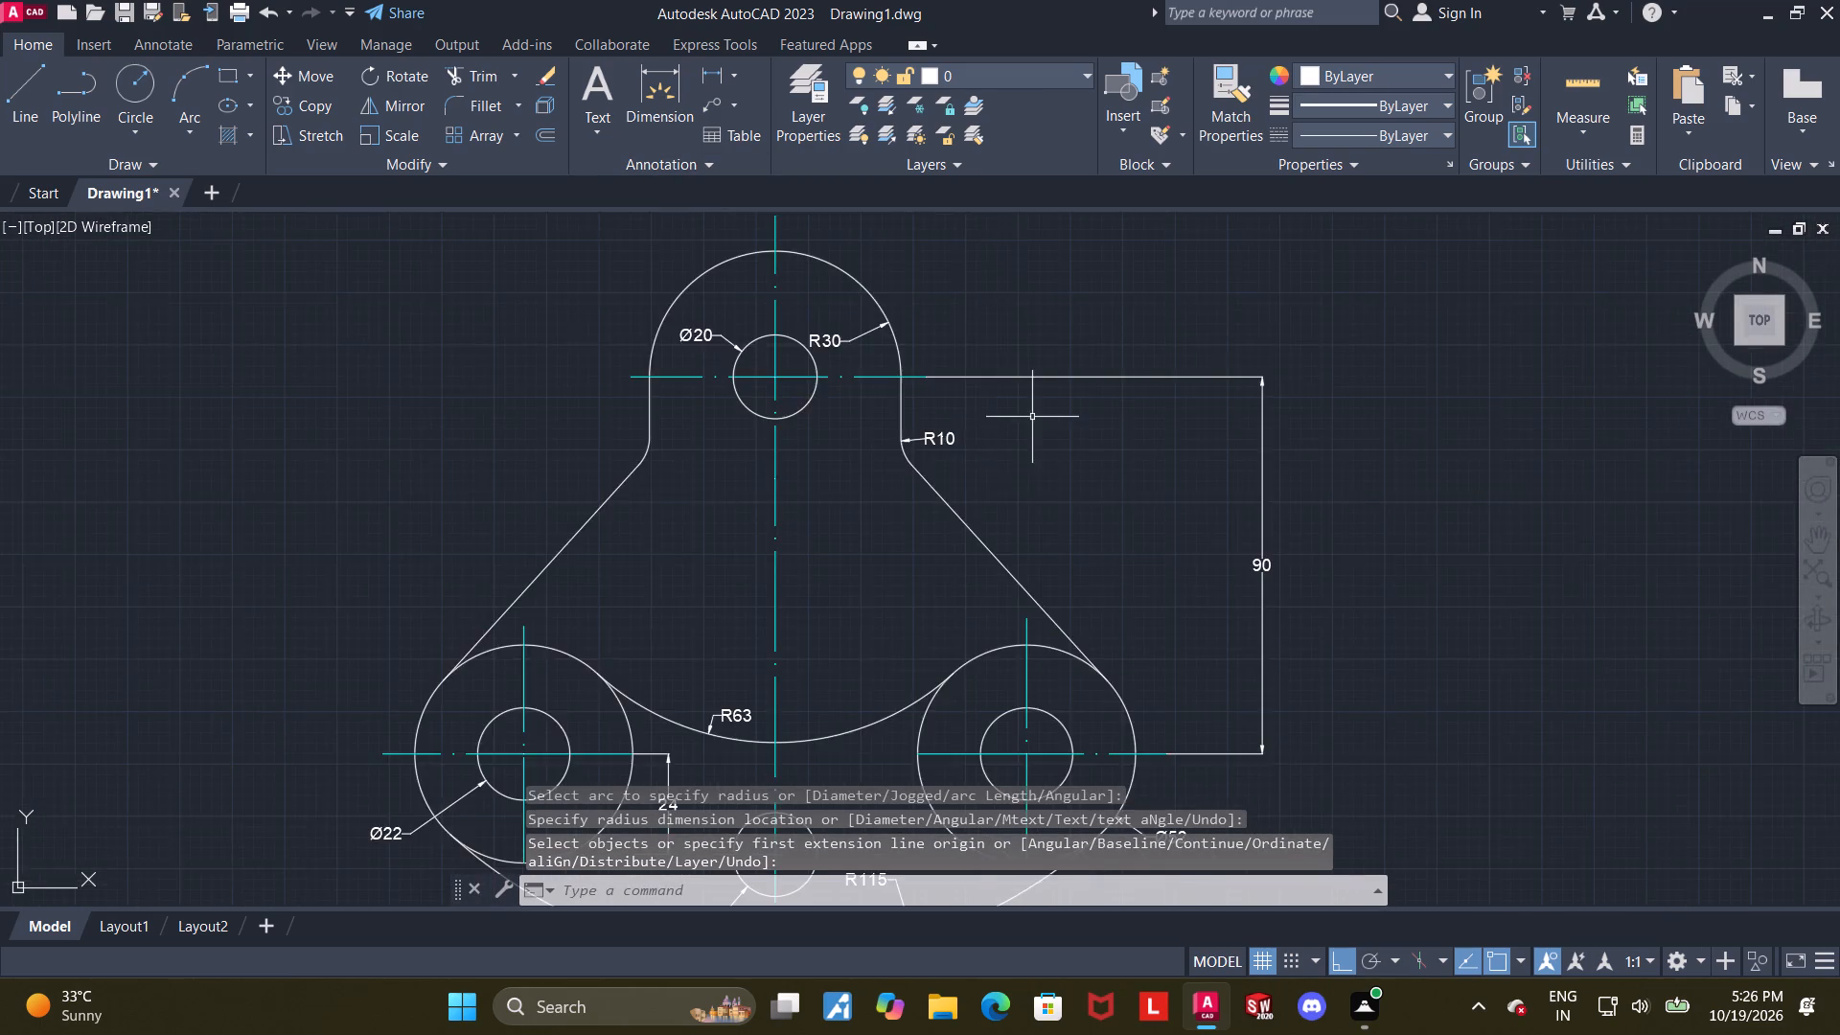
middle_drag(1057, 473, 1116, 564)
scroll(882, 310, up, 2)
key(Escape)
click(665, 102)
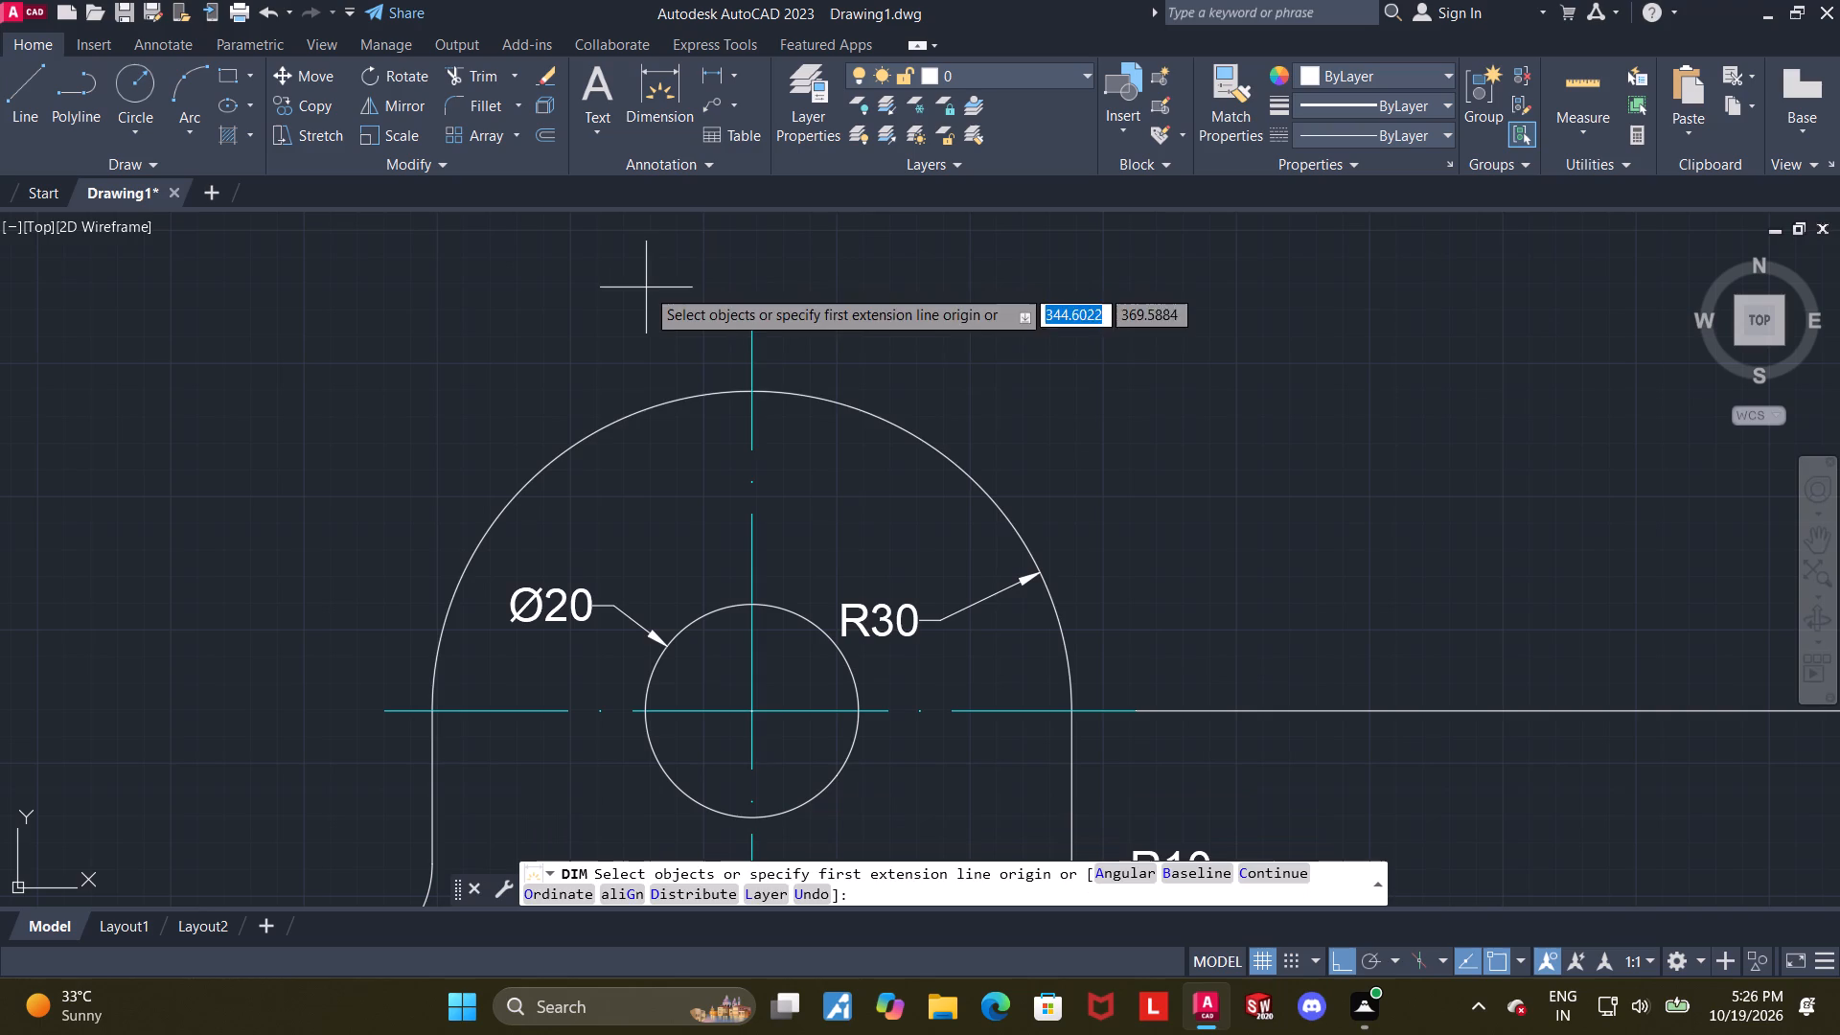
scroll(652, 404, down, 1)
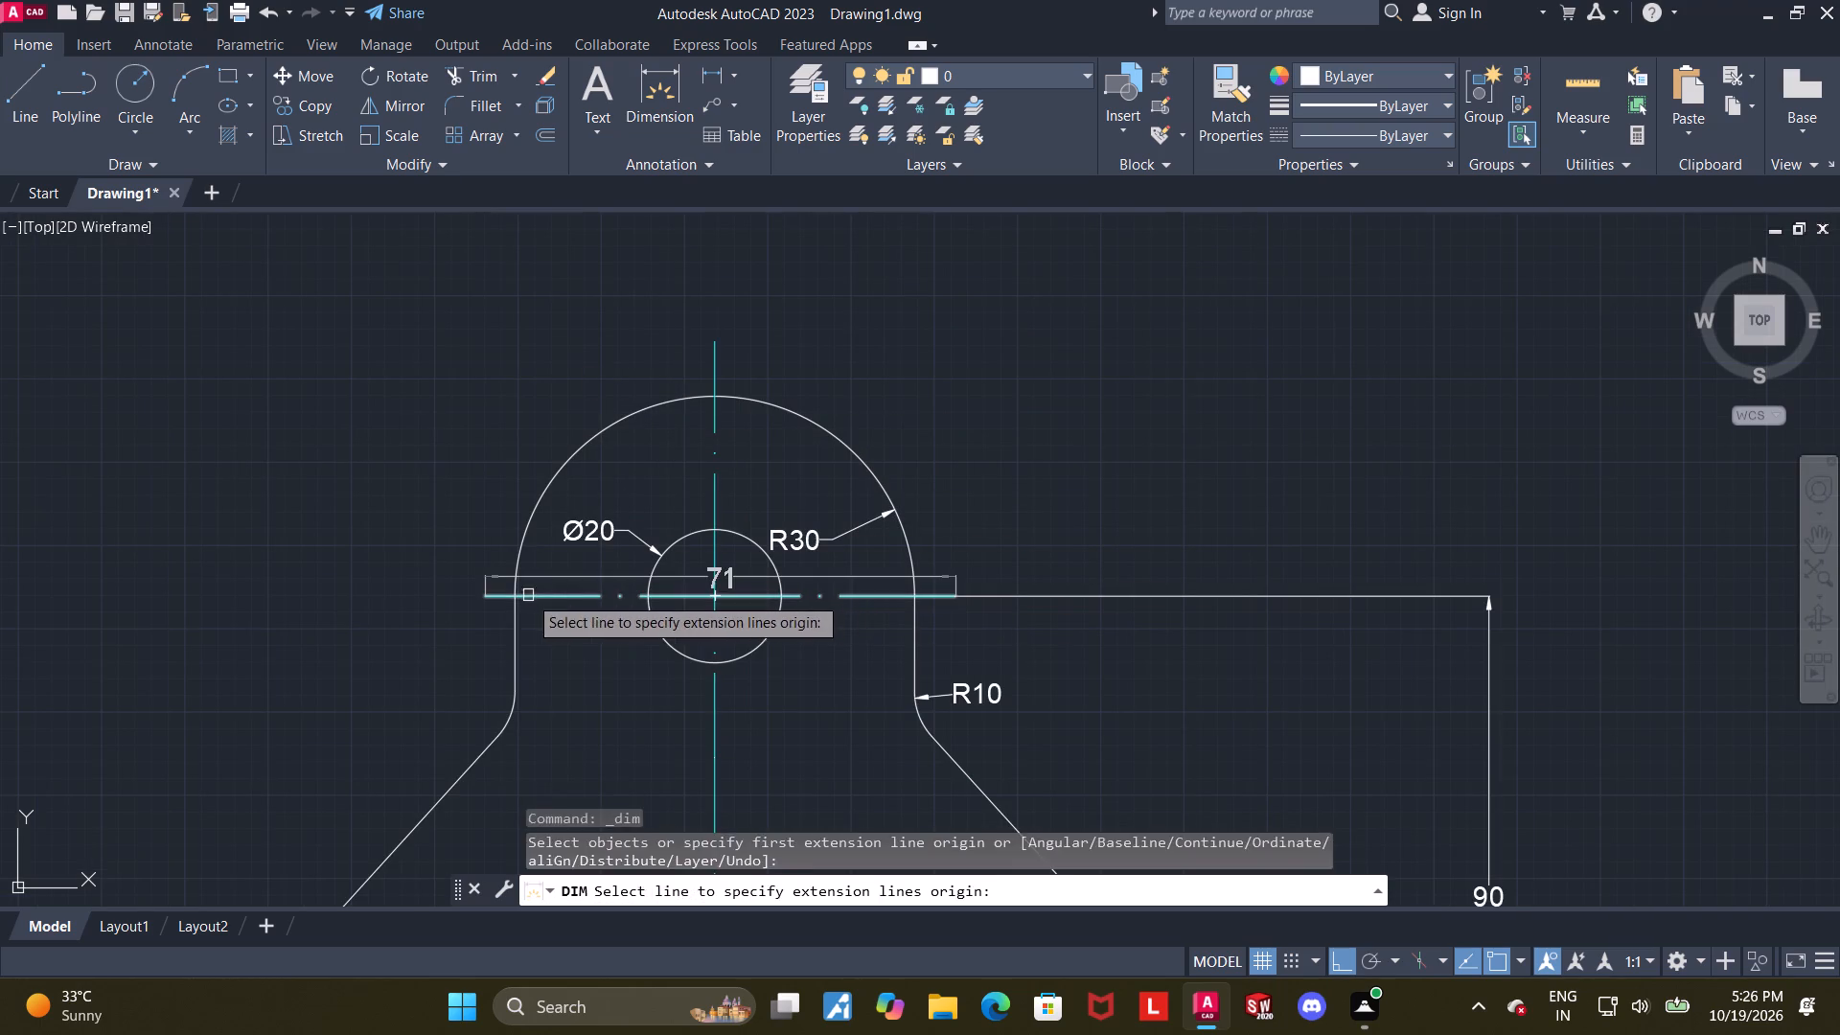
click(514, 599)
drag(913, 600, 913, 565)
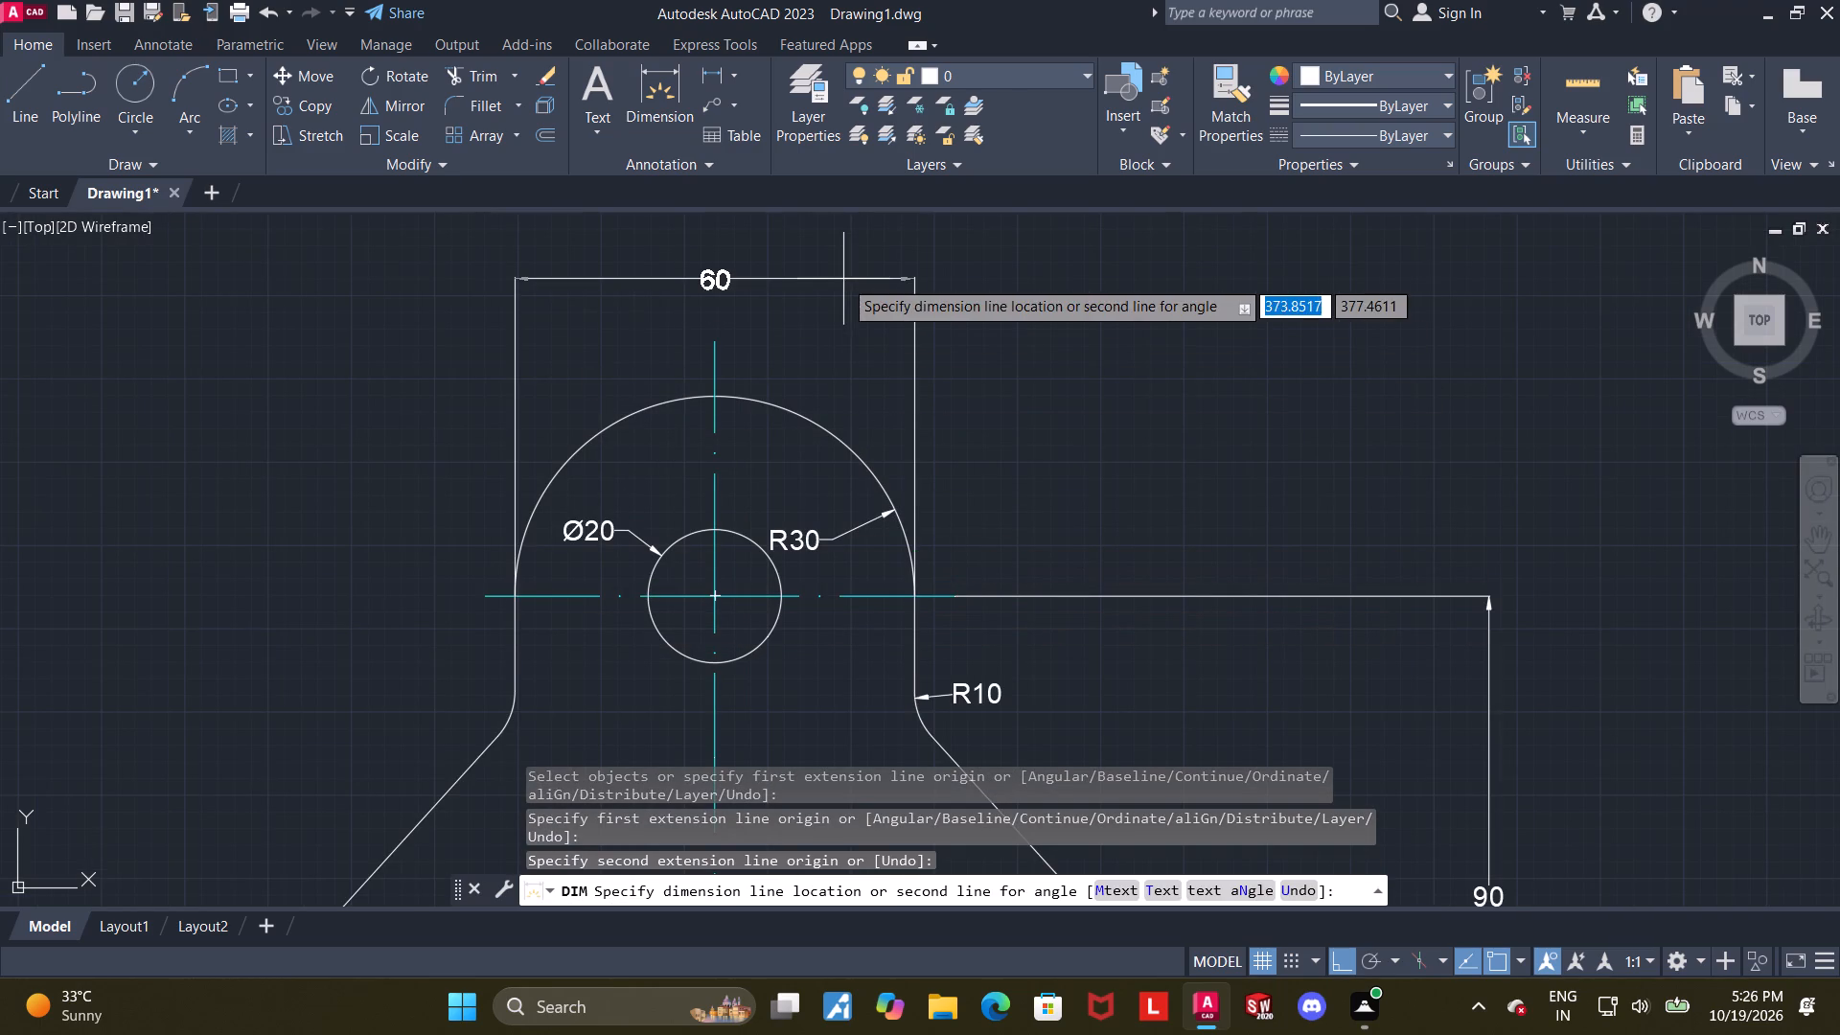
click(843, 279)
key(Escape)
Examine the part's lower bosses, connecting arcs and existing dimensions.
scroll(887, 339, down, 1)
middle_drag(1143, 455, 1122, 362)
scroll(1127, 360, down, 1)
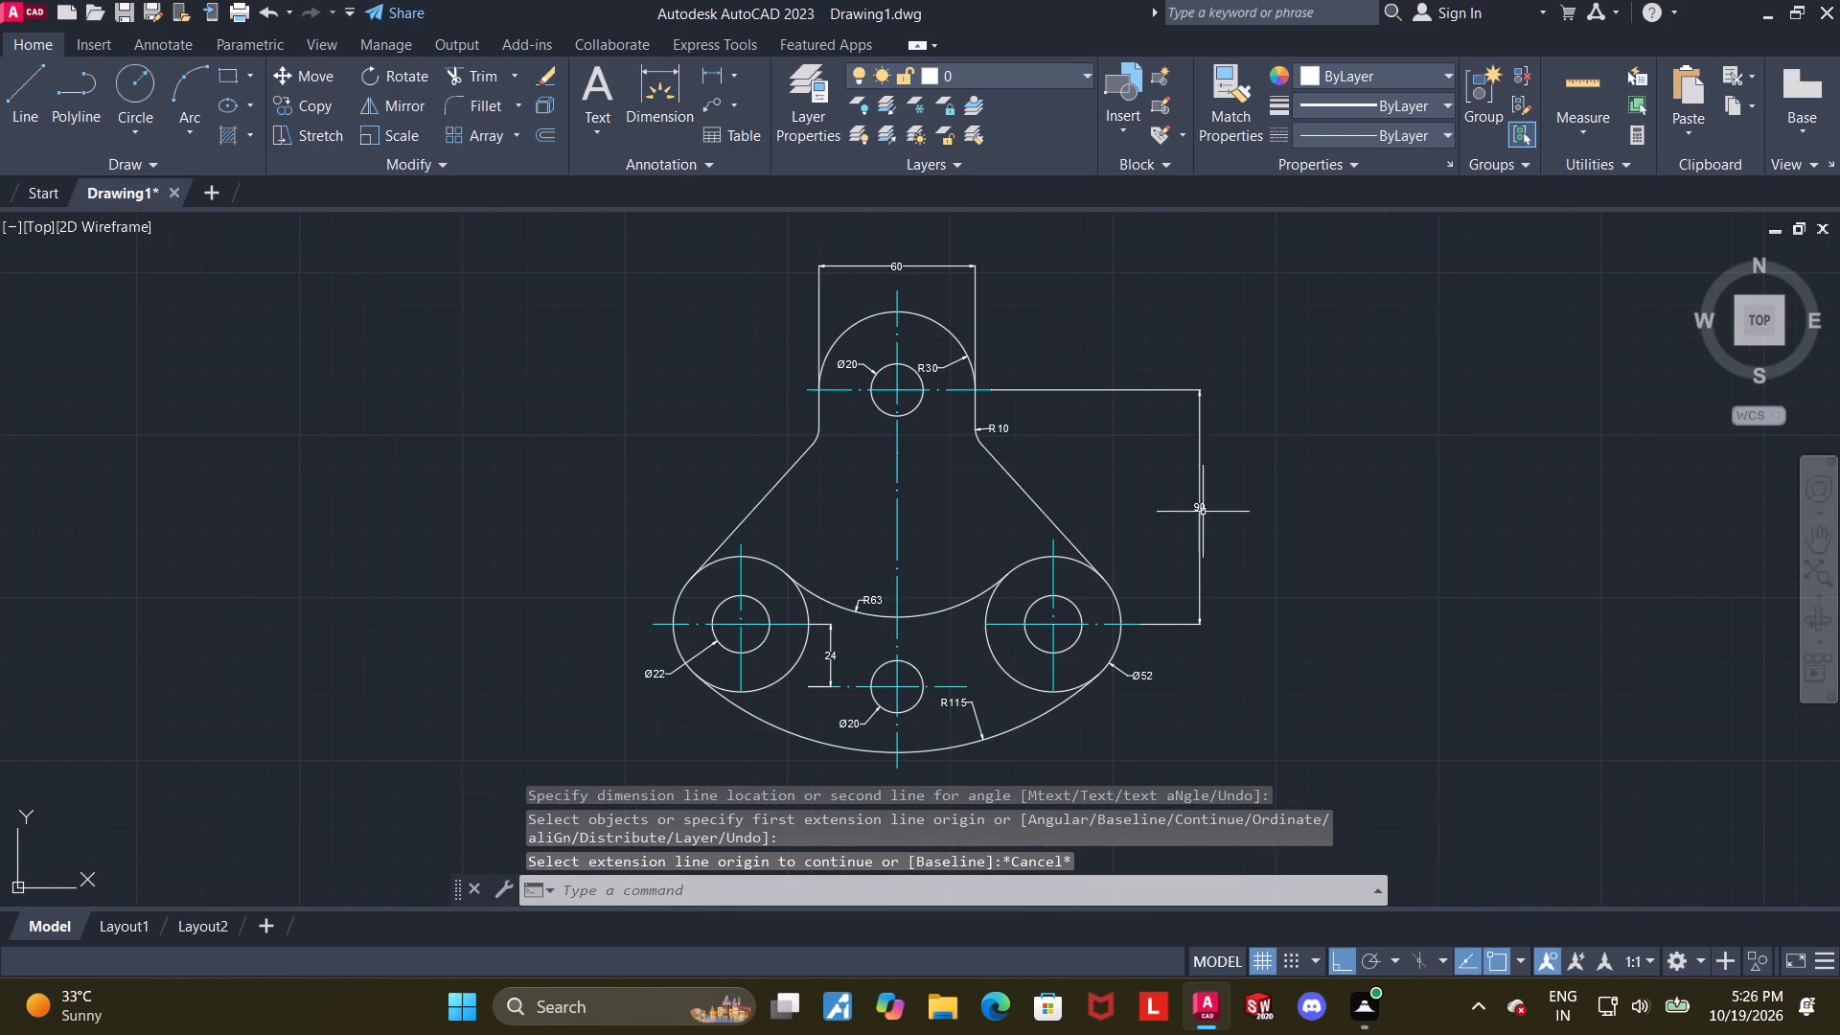
scroll(1144, 598, up, 1)
middle_drag(1220, 649, 1217, 521)
middle_drag(1207, 596, 1204, 486)
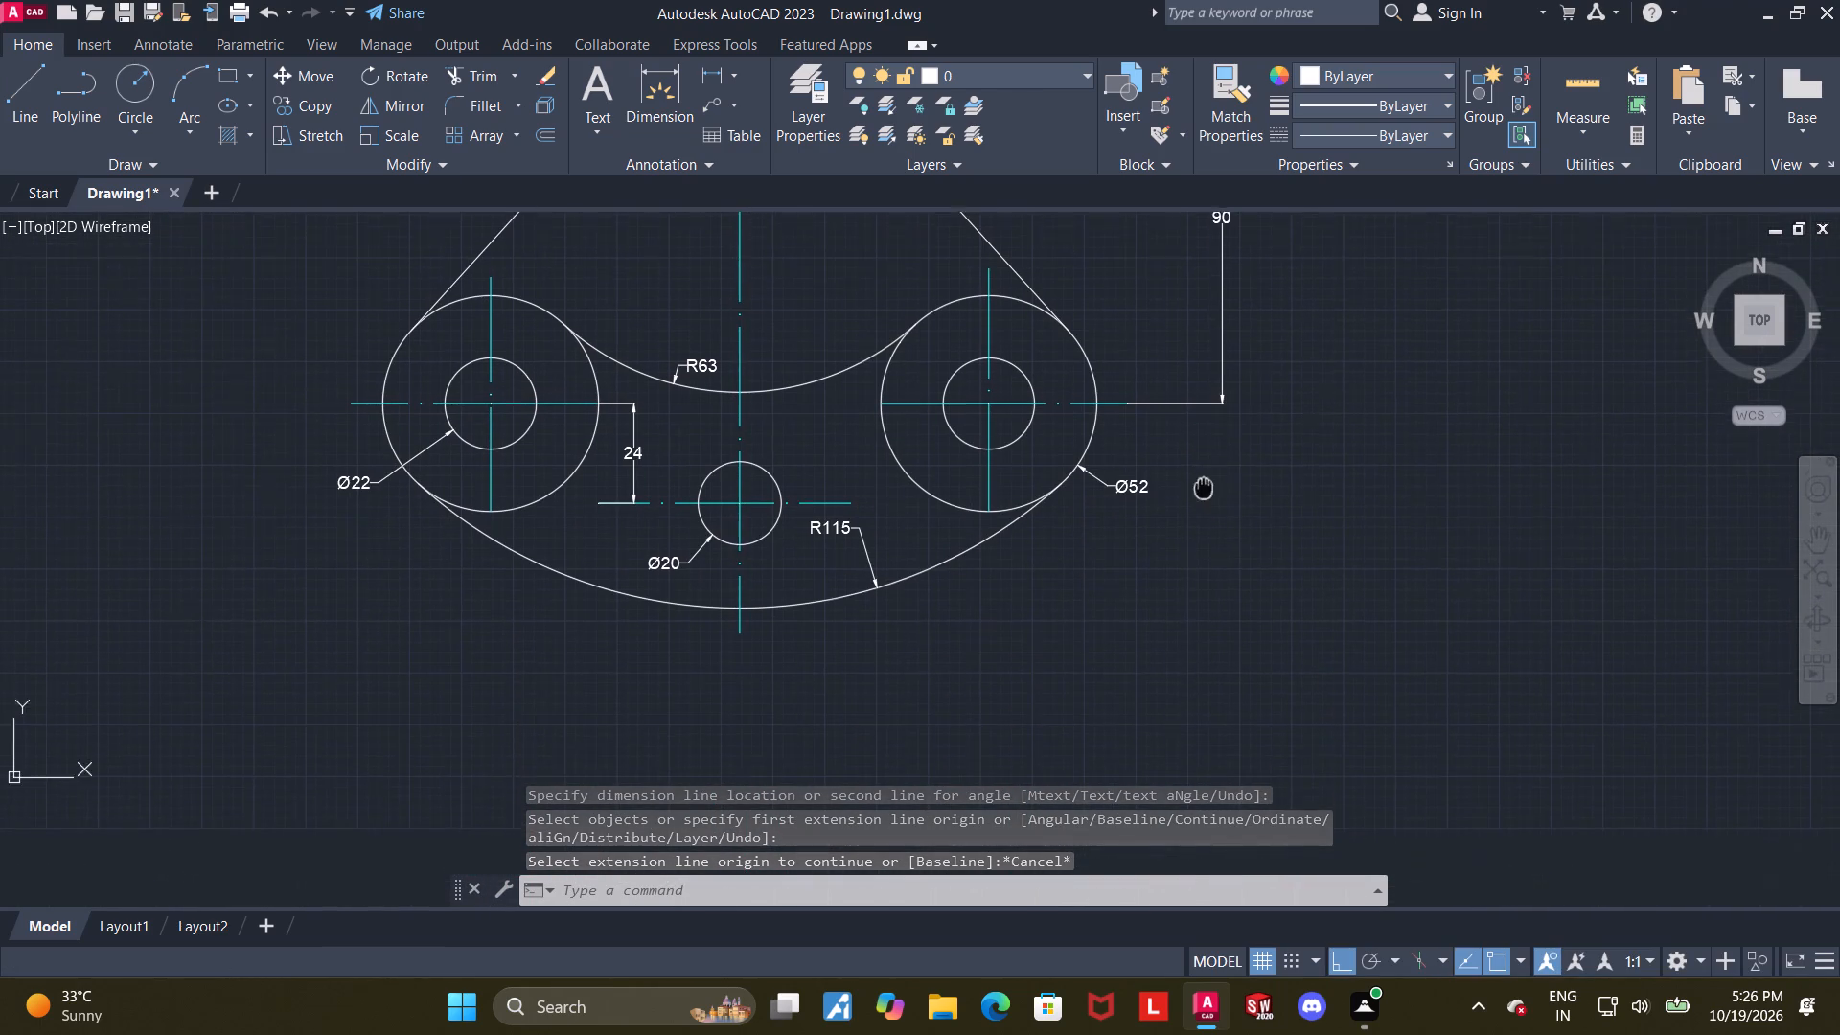
middle_drag(1204, 486, 1204, 482)
middle_drag(848, 620, 850, 654)
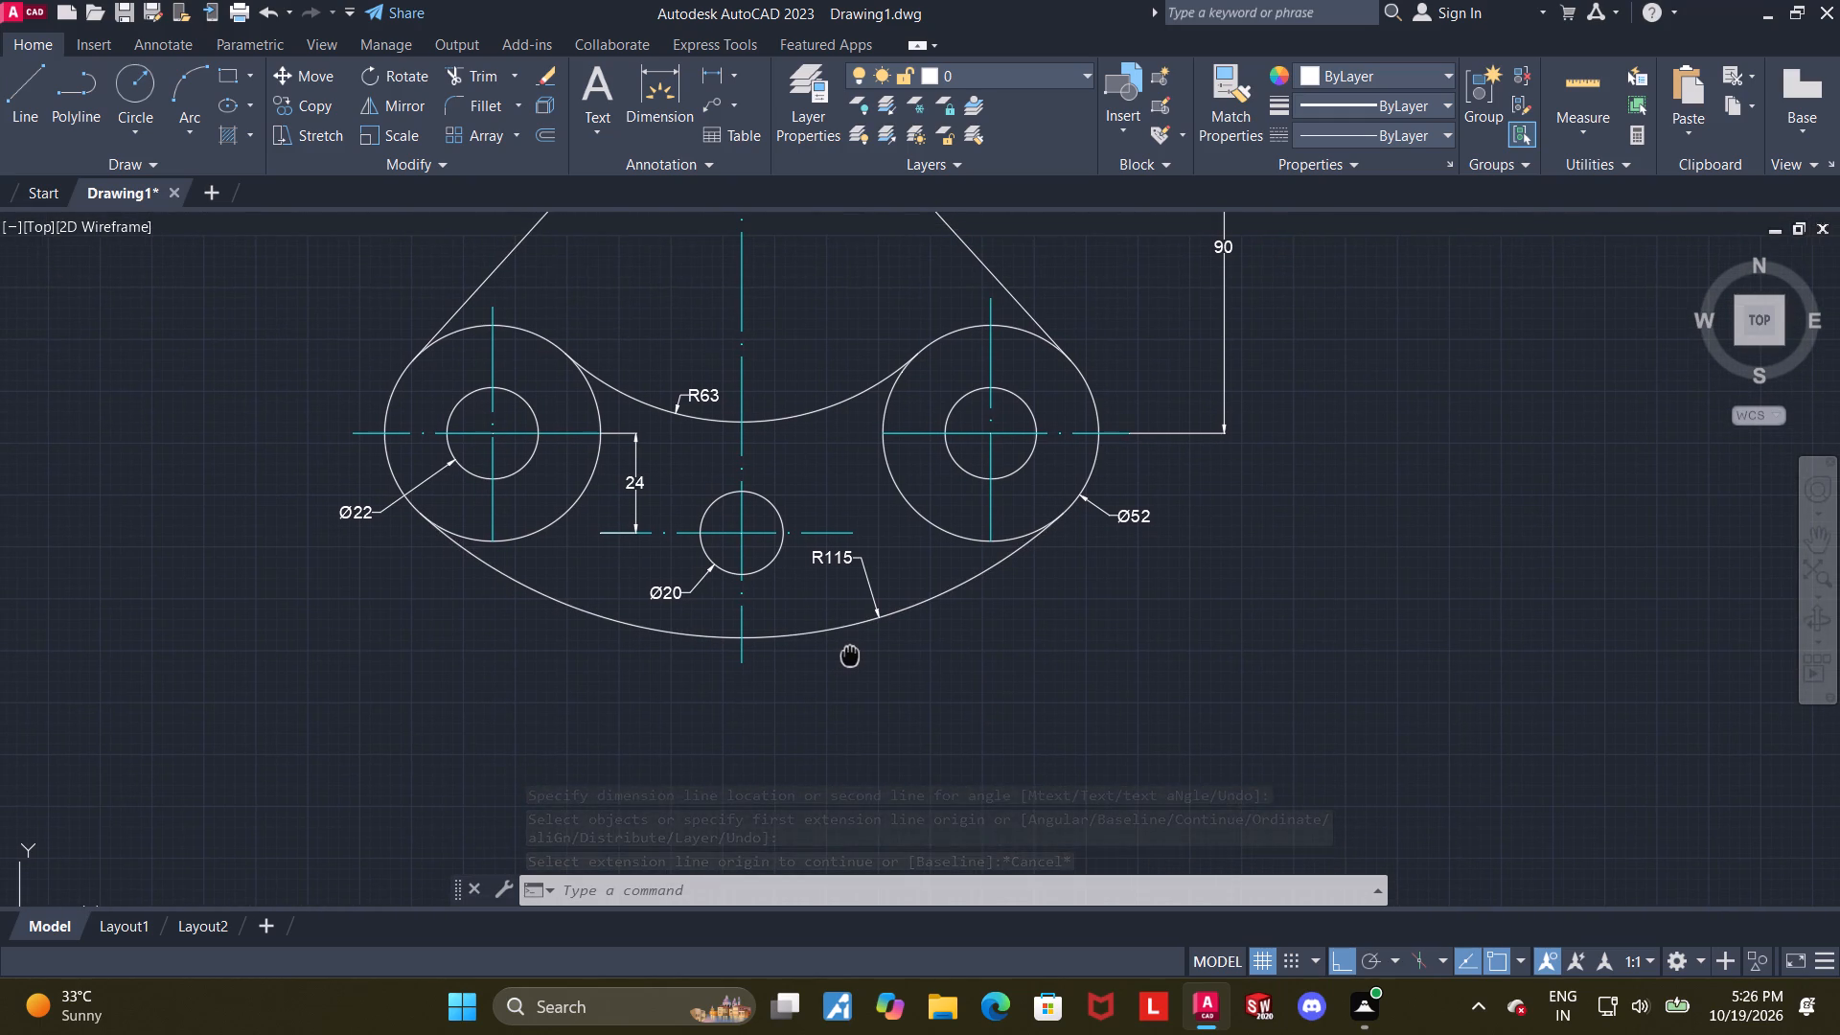
middle_drag(850, 654, 850, 655)
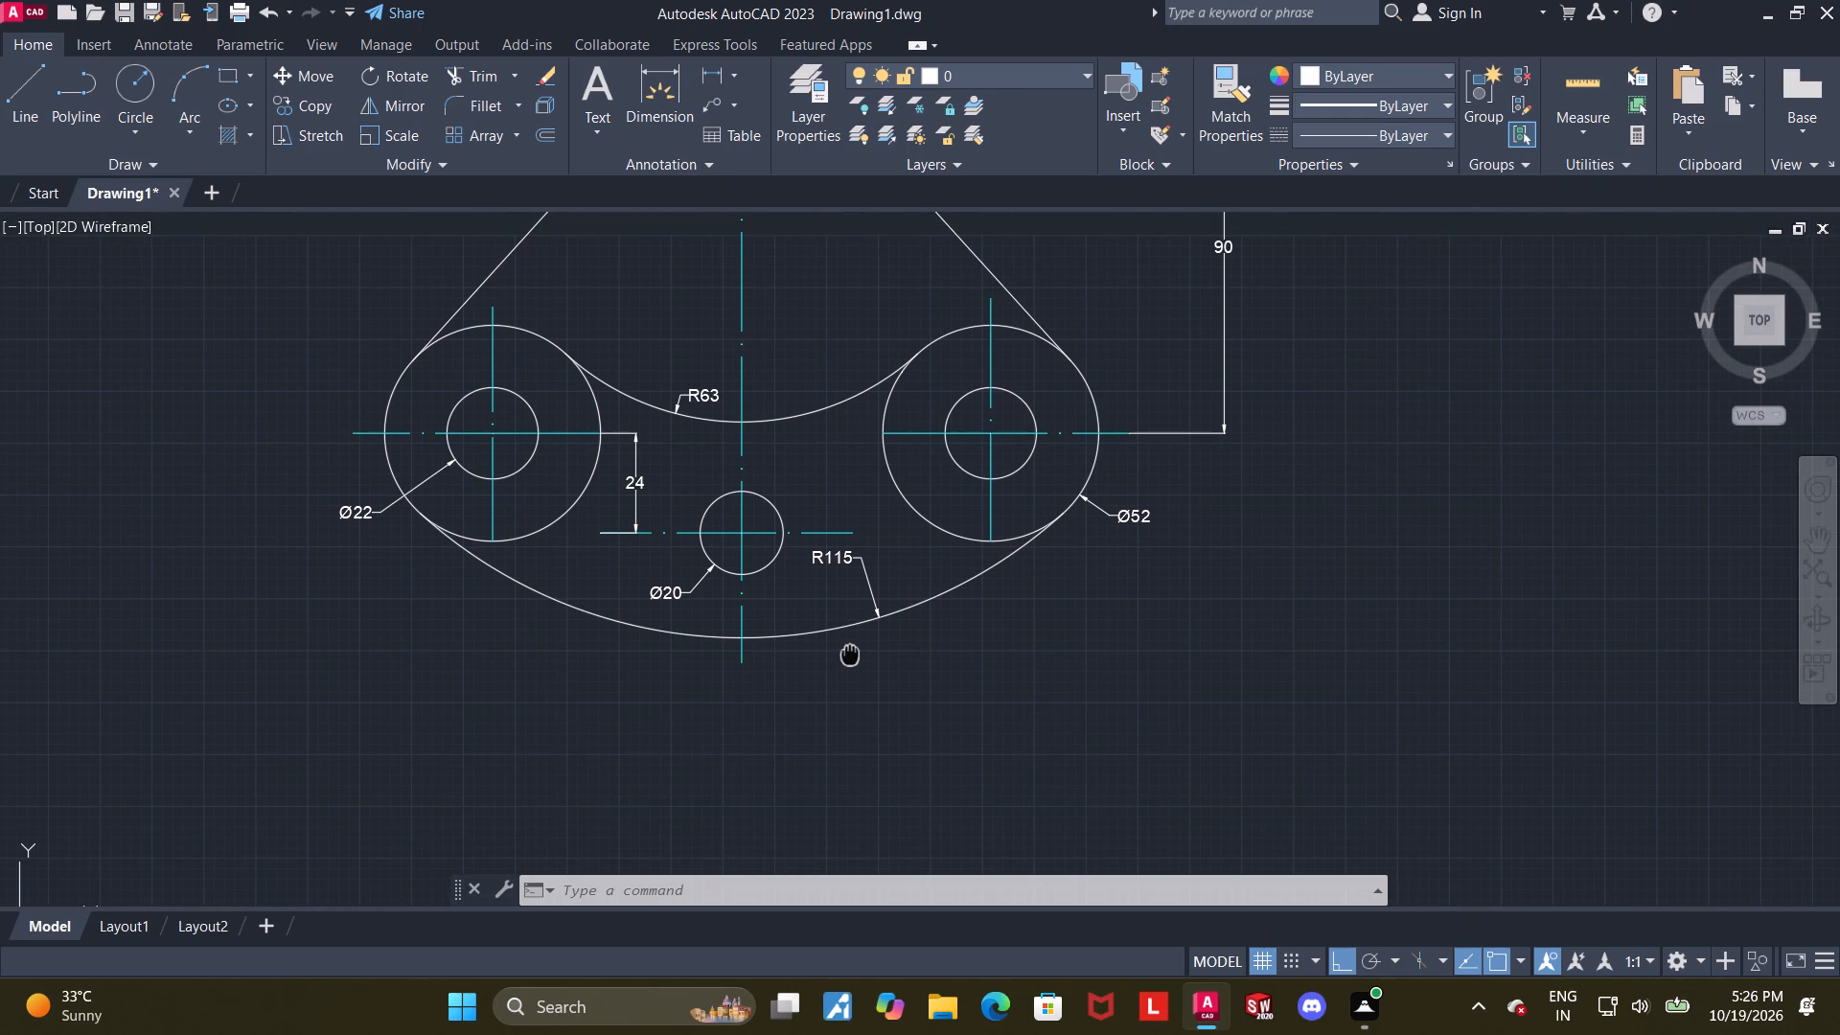
middle_drag(850, 655, 920, 724)
scroll(895, 680, up, 1)
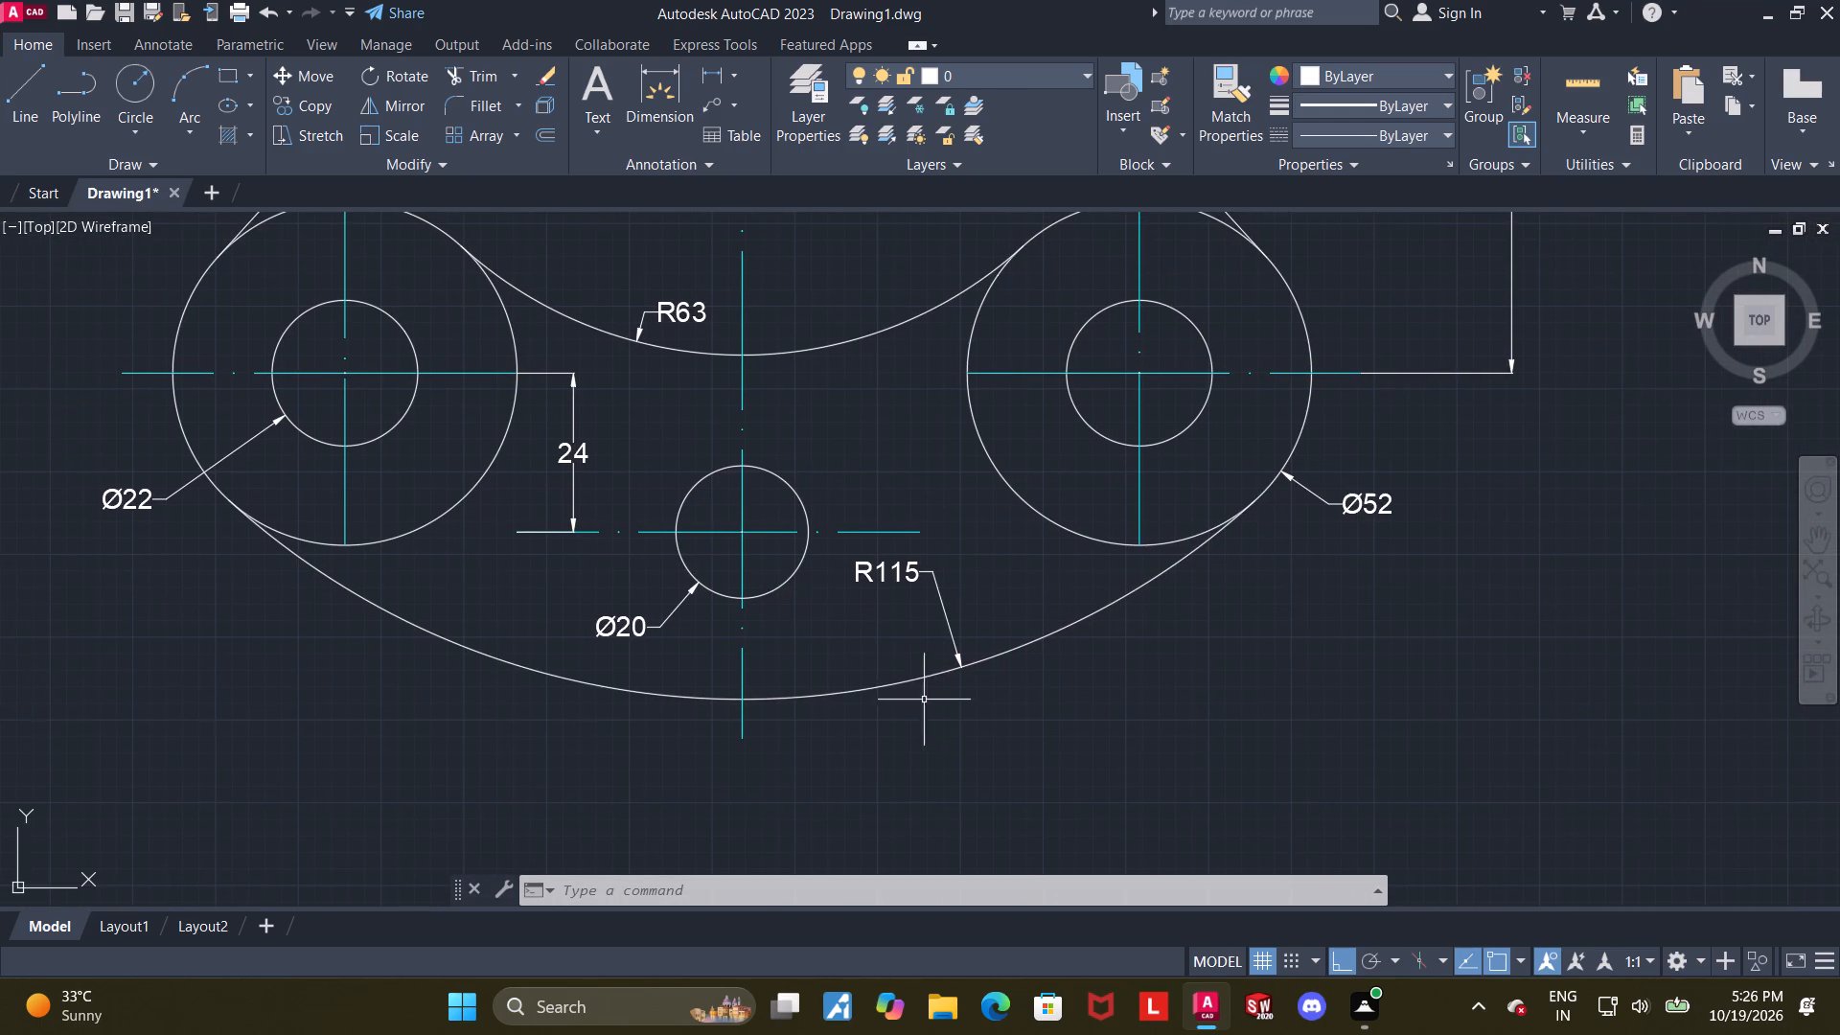
middle_drag(783, 578, 879, 749)
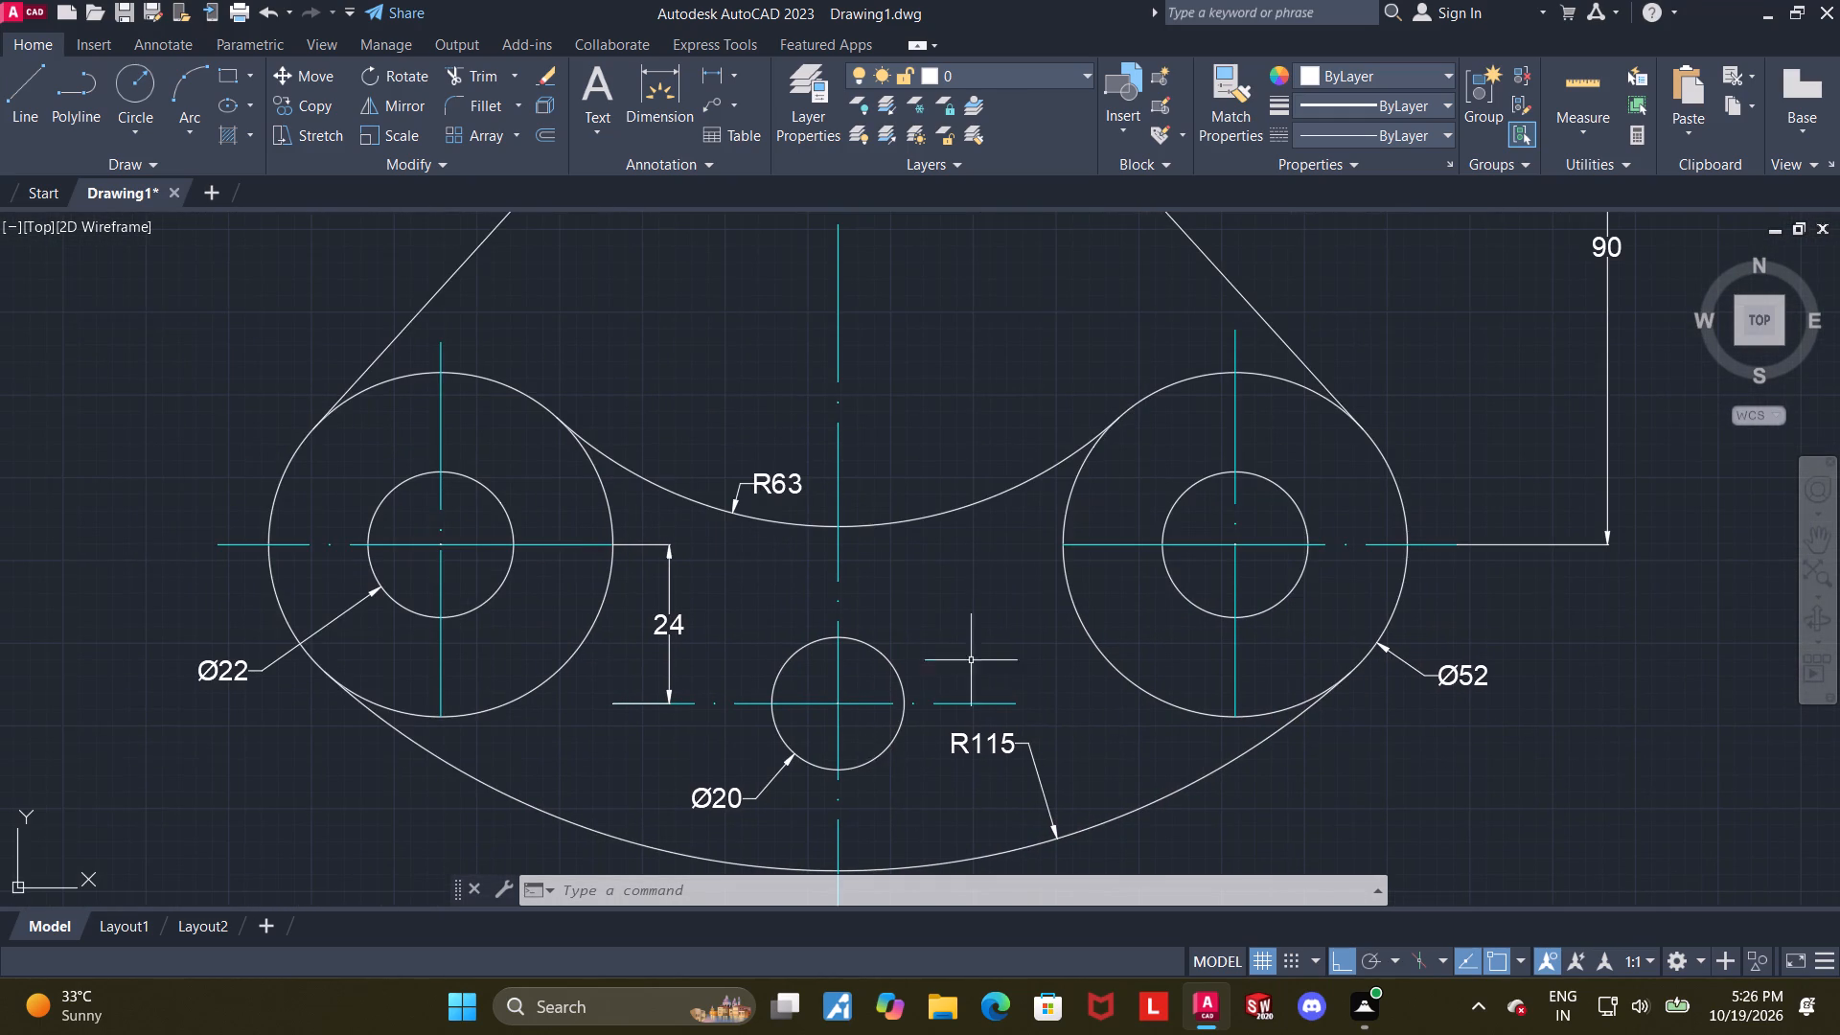
middle_drag(1001, 524, 1007, 569)
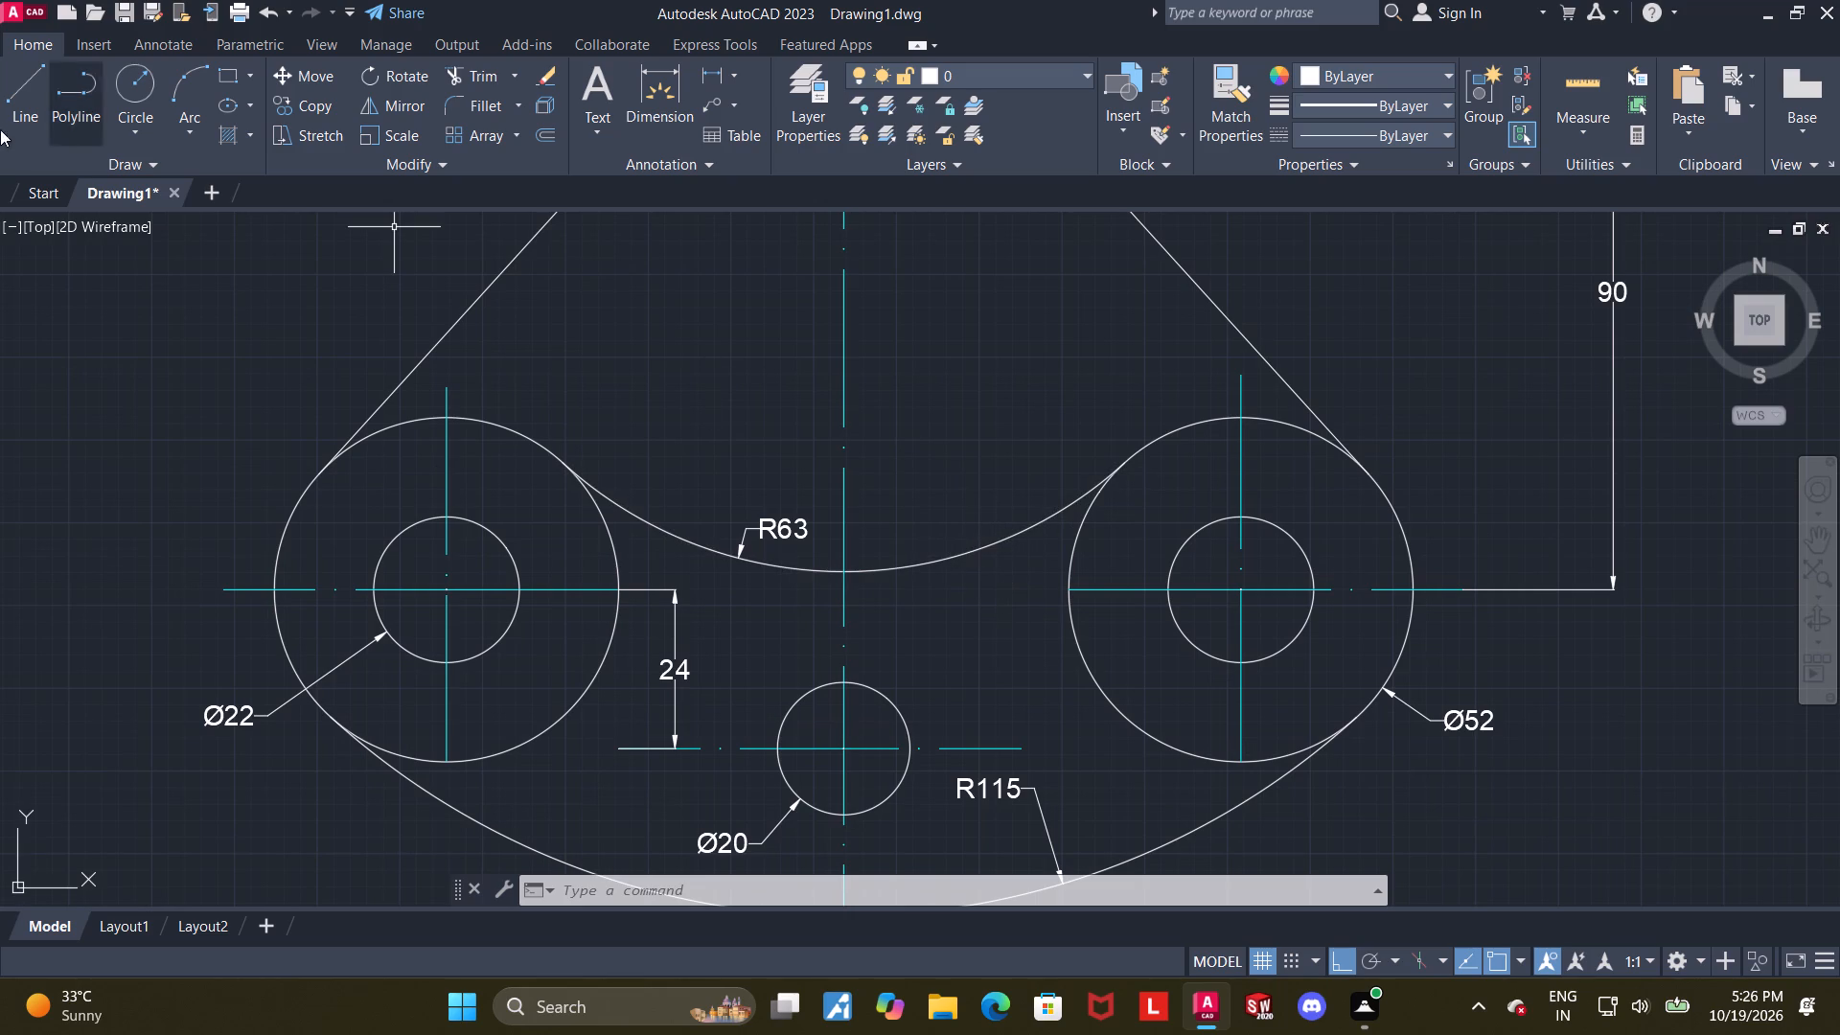
Draw a short horizontal line leftward from the right outer circle's left quadrant, continuing with a 26-unit vertical line upward.
click(6, 95)
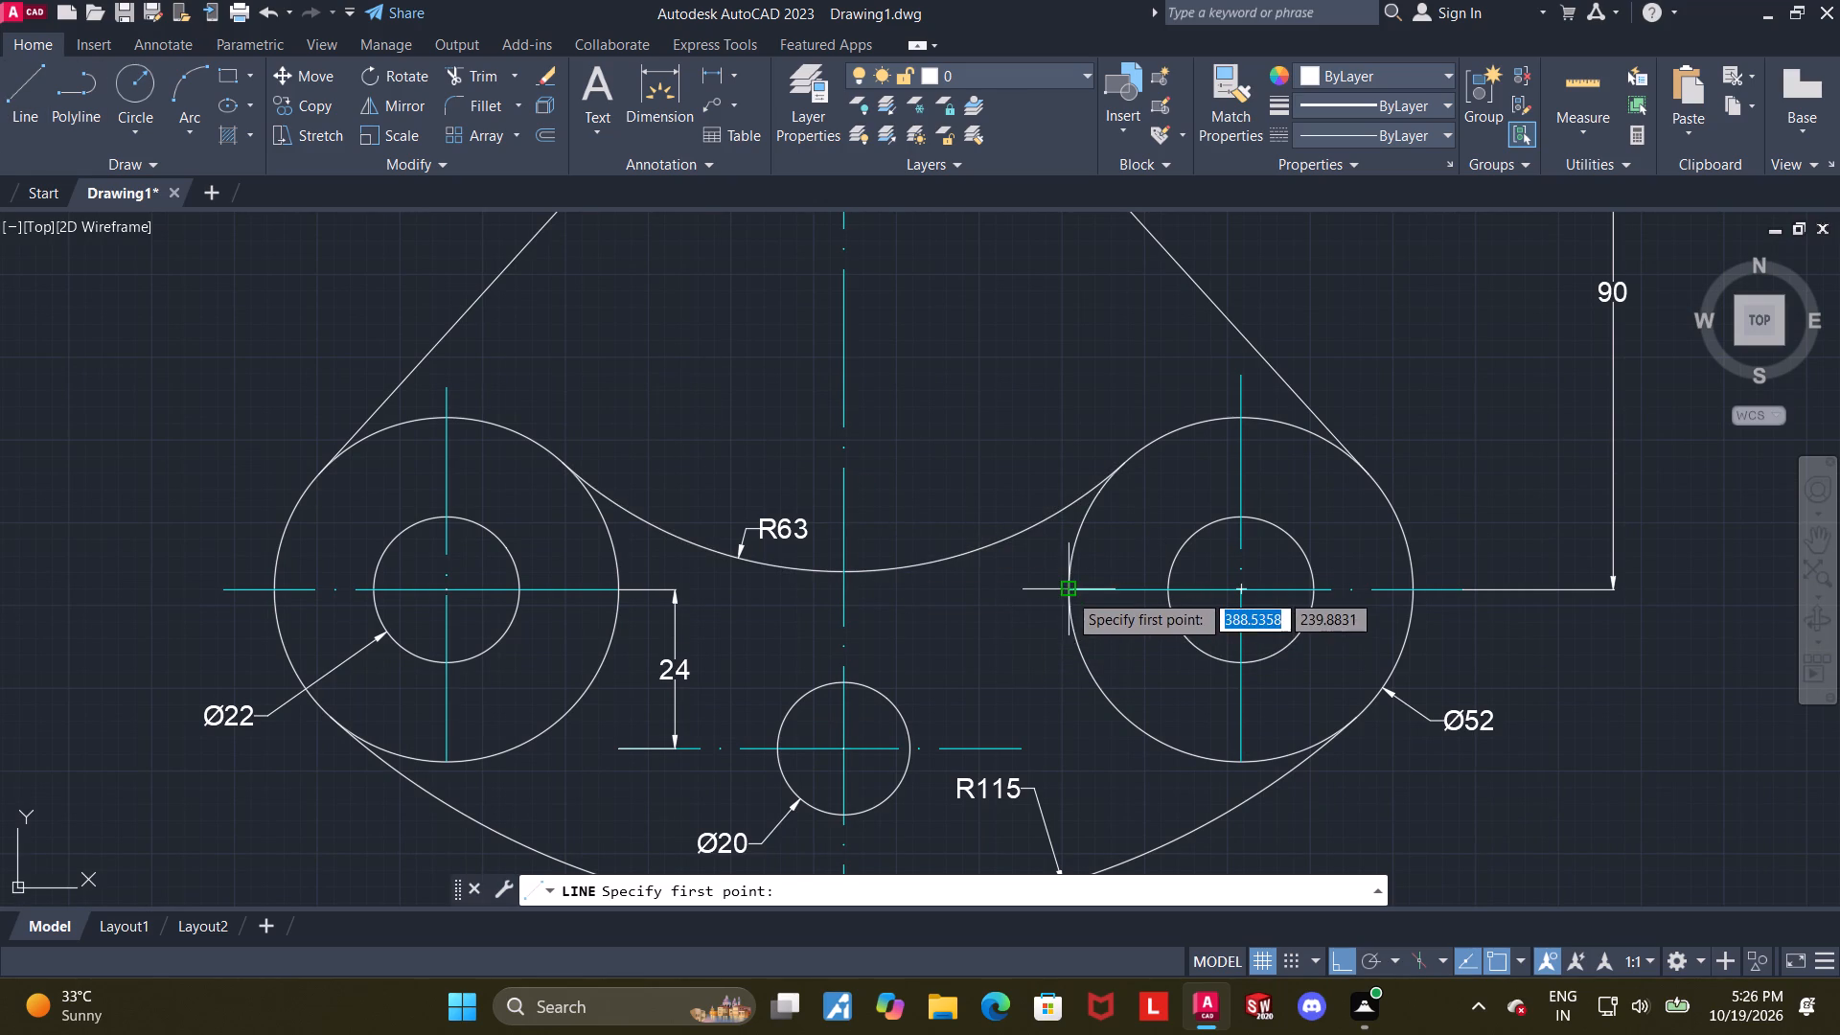
click(1068, 590)
click(991, 603)
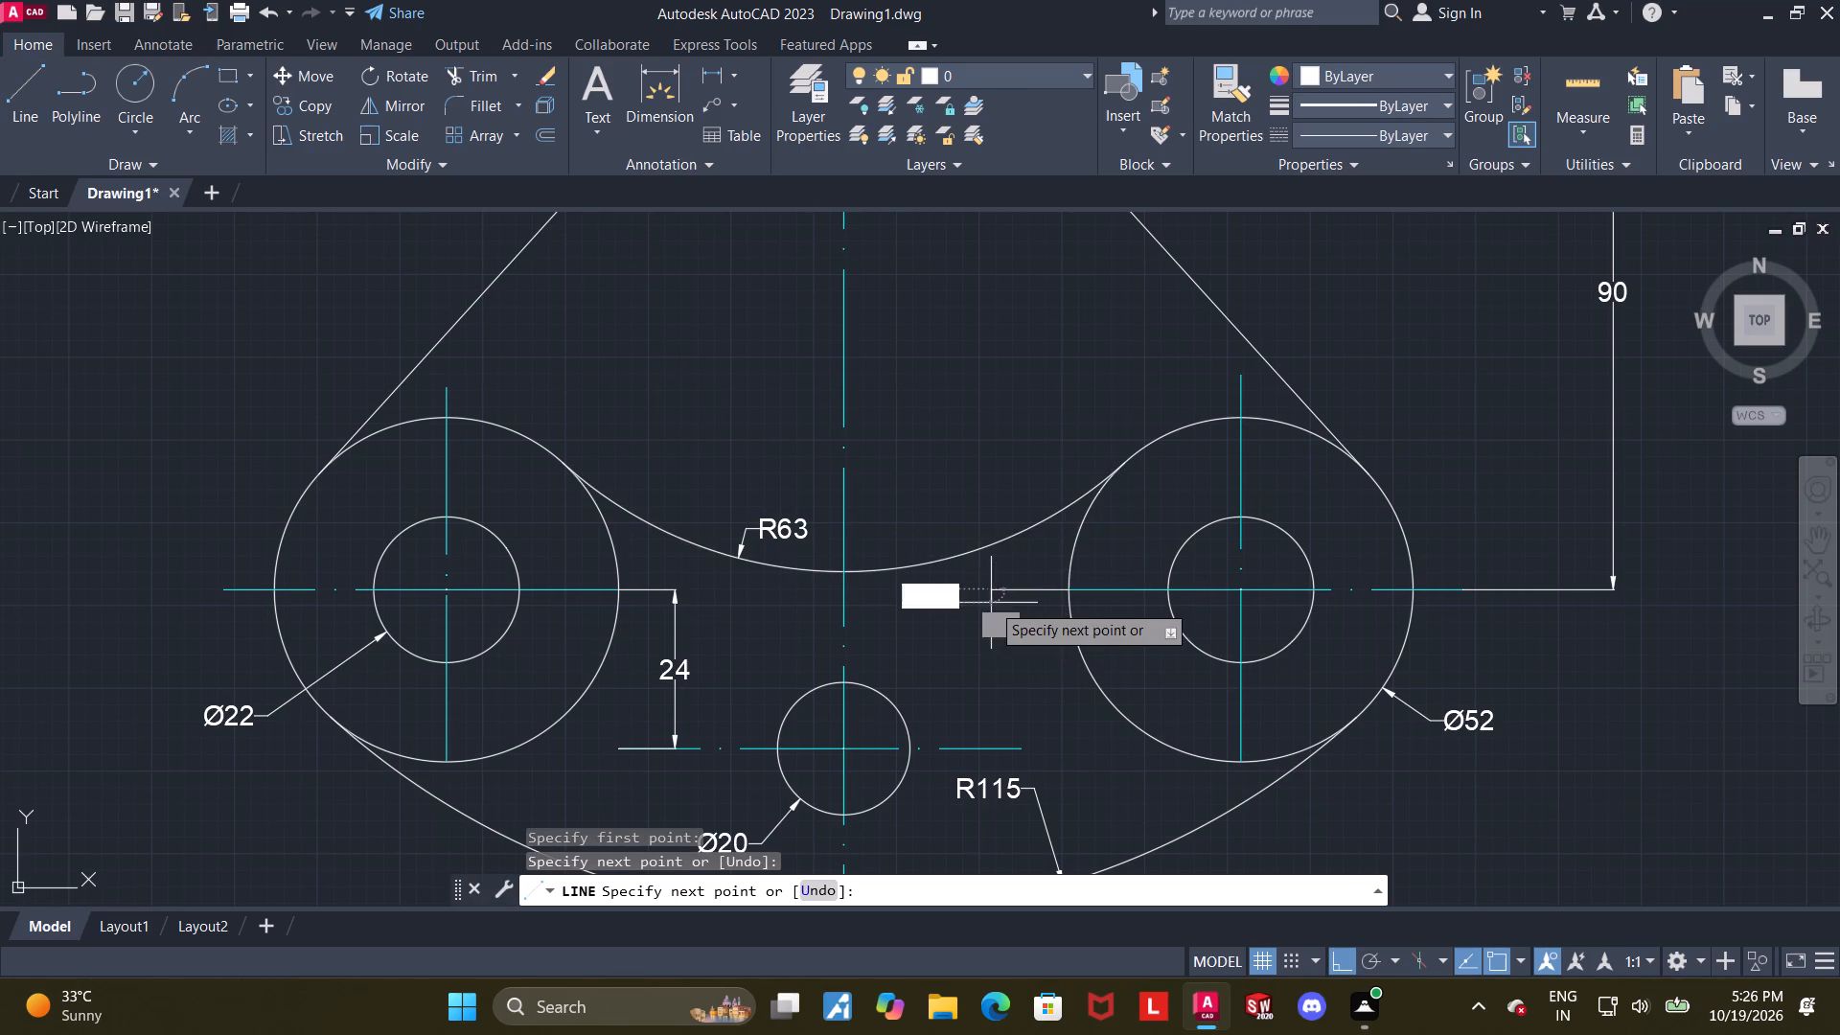
text(26)
key(Return)
key(Escape)
key(Escape)
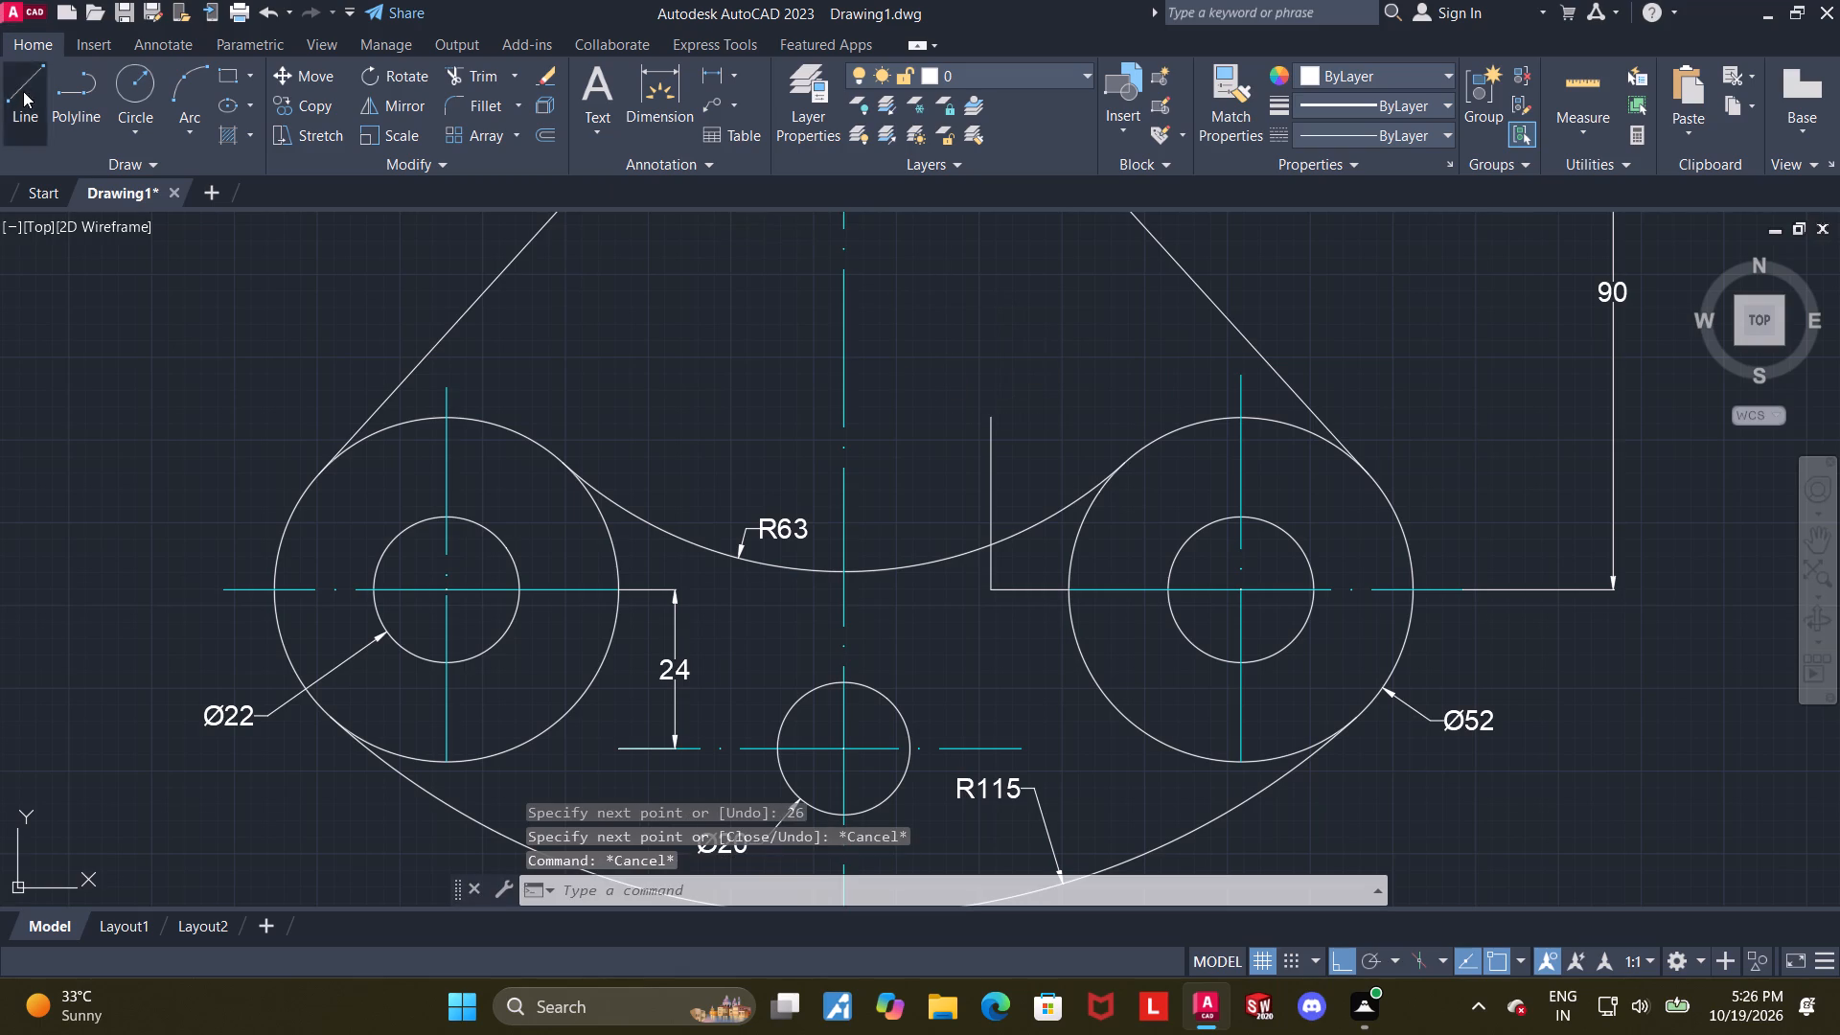
Draw a horizontal line leftward from the vertical line's top end across the centerline, and trim it back to the centerline.
click(23, 91)
click(990, 421)
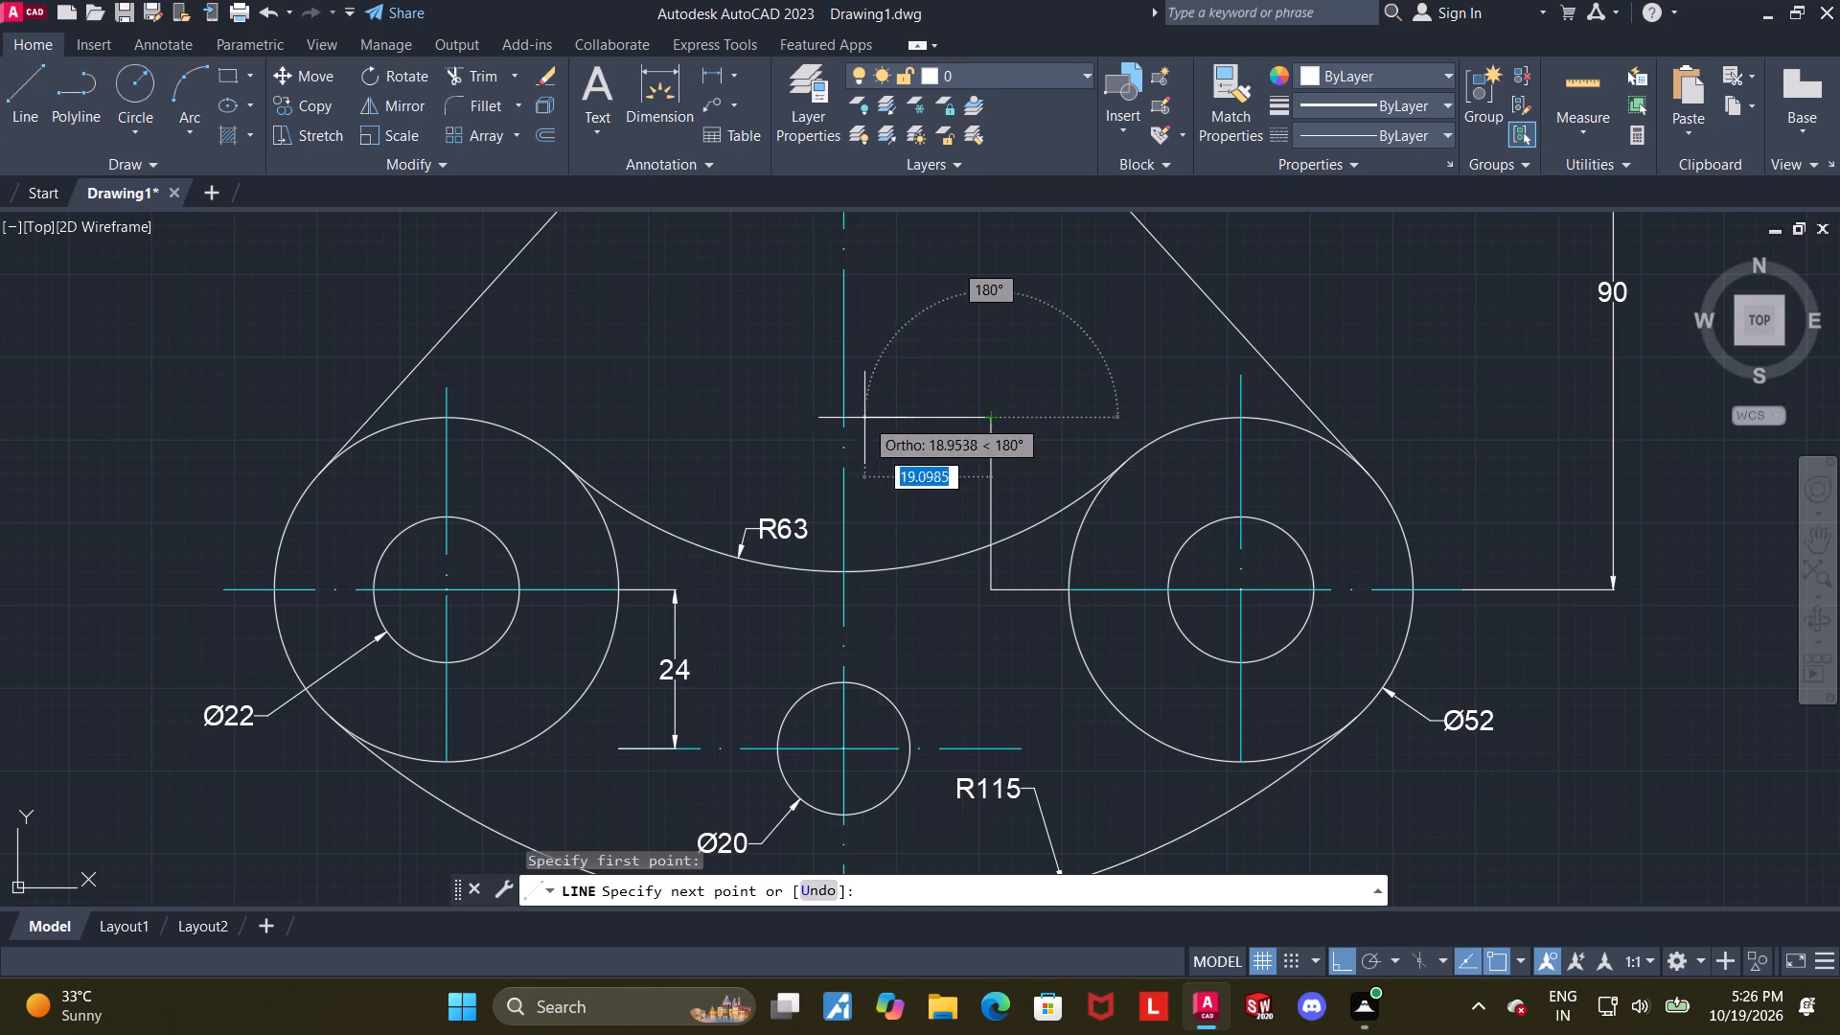
click(803, 423)
key(Escape)
key(Escape)
click(457, 78)
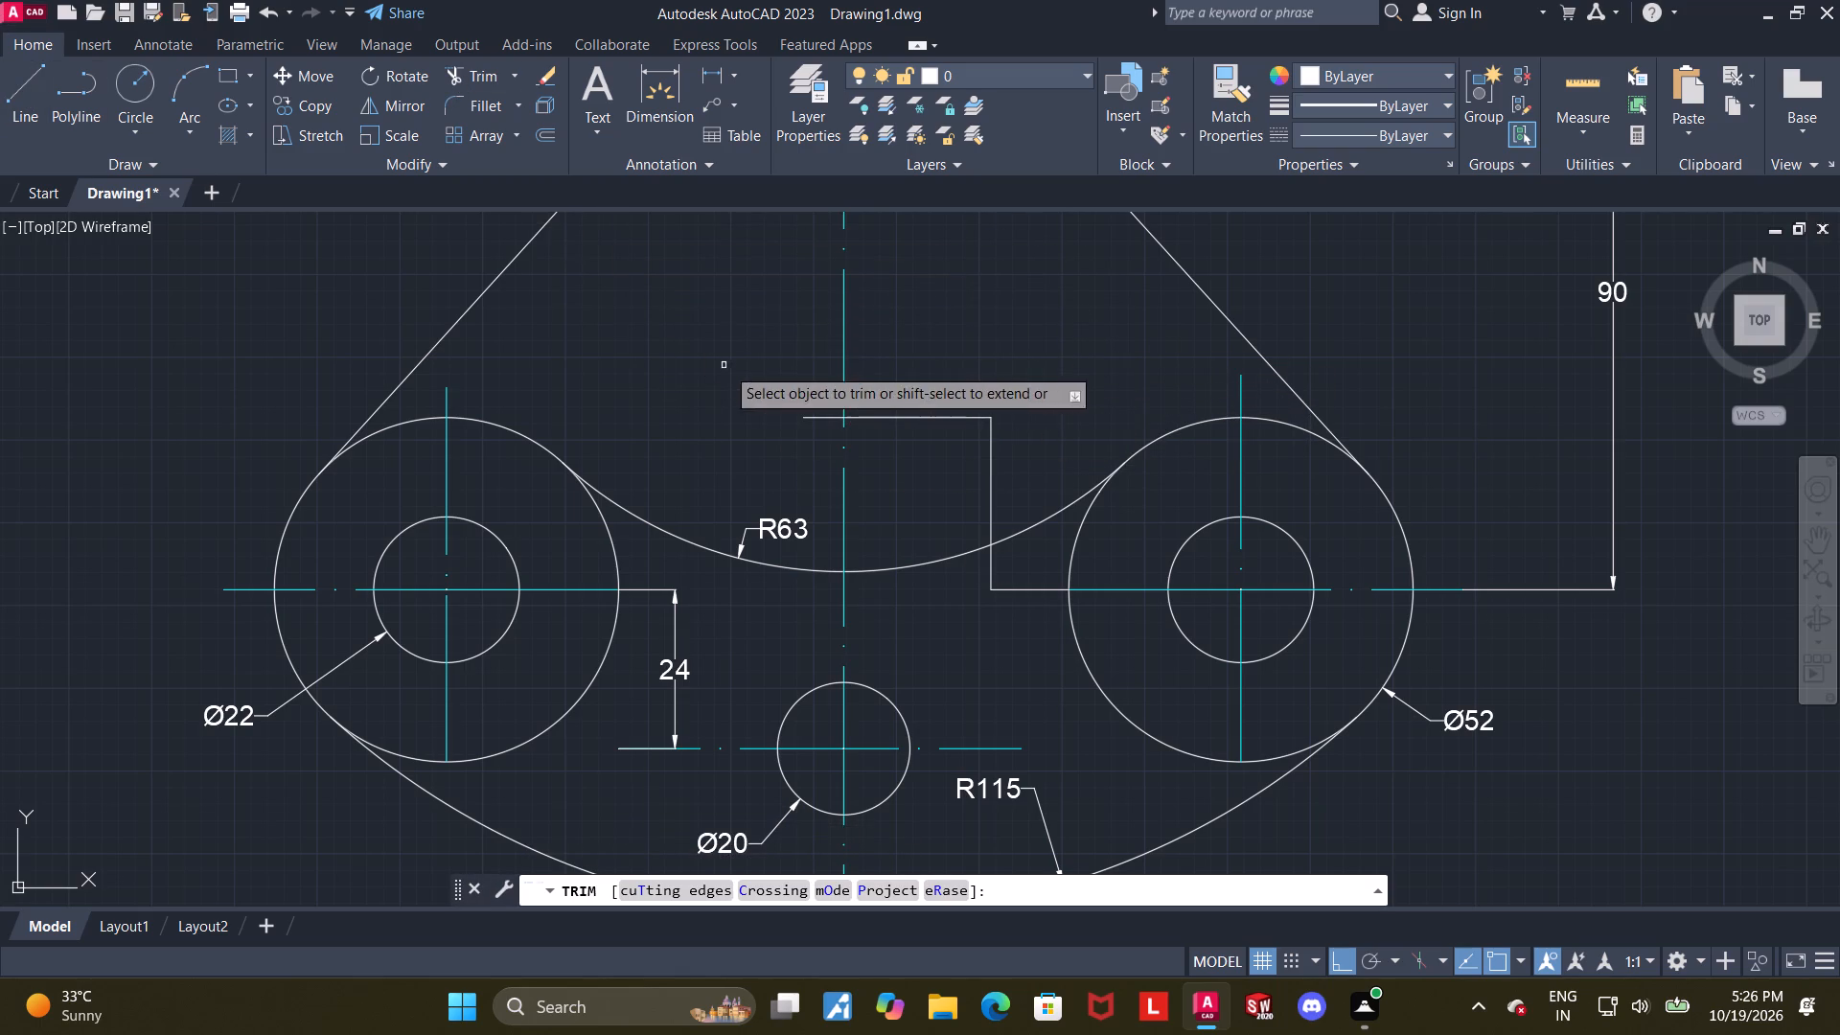
click(809, 413)
click(813, 422)
key(Escape)
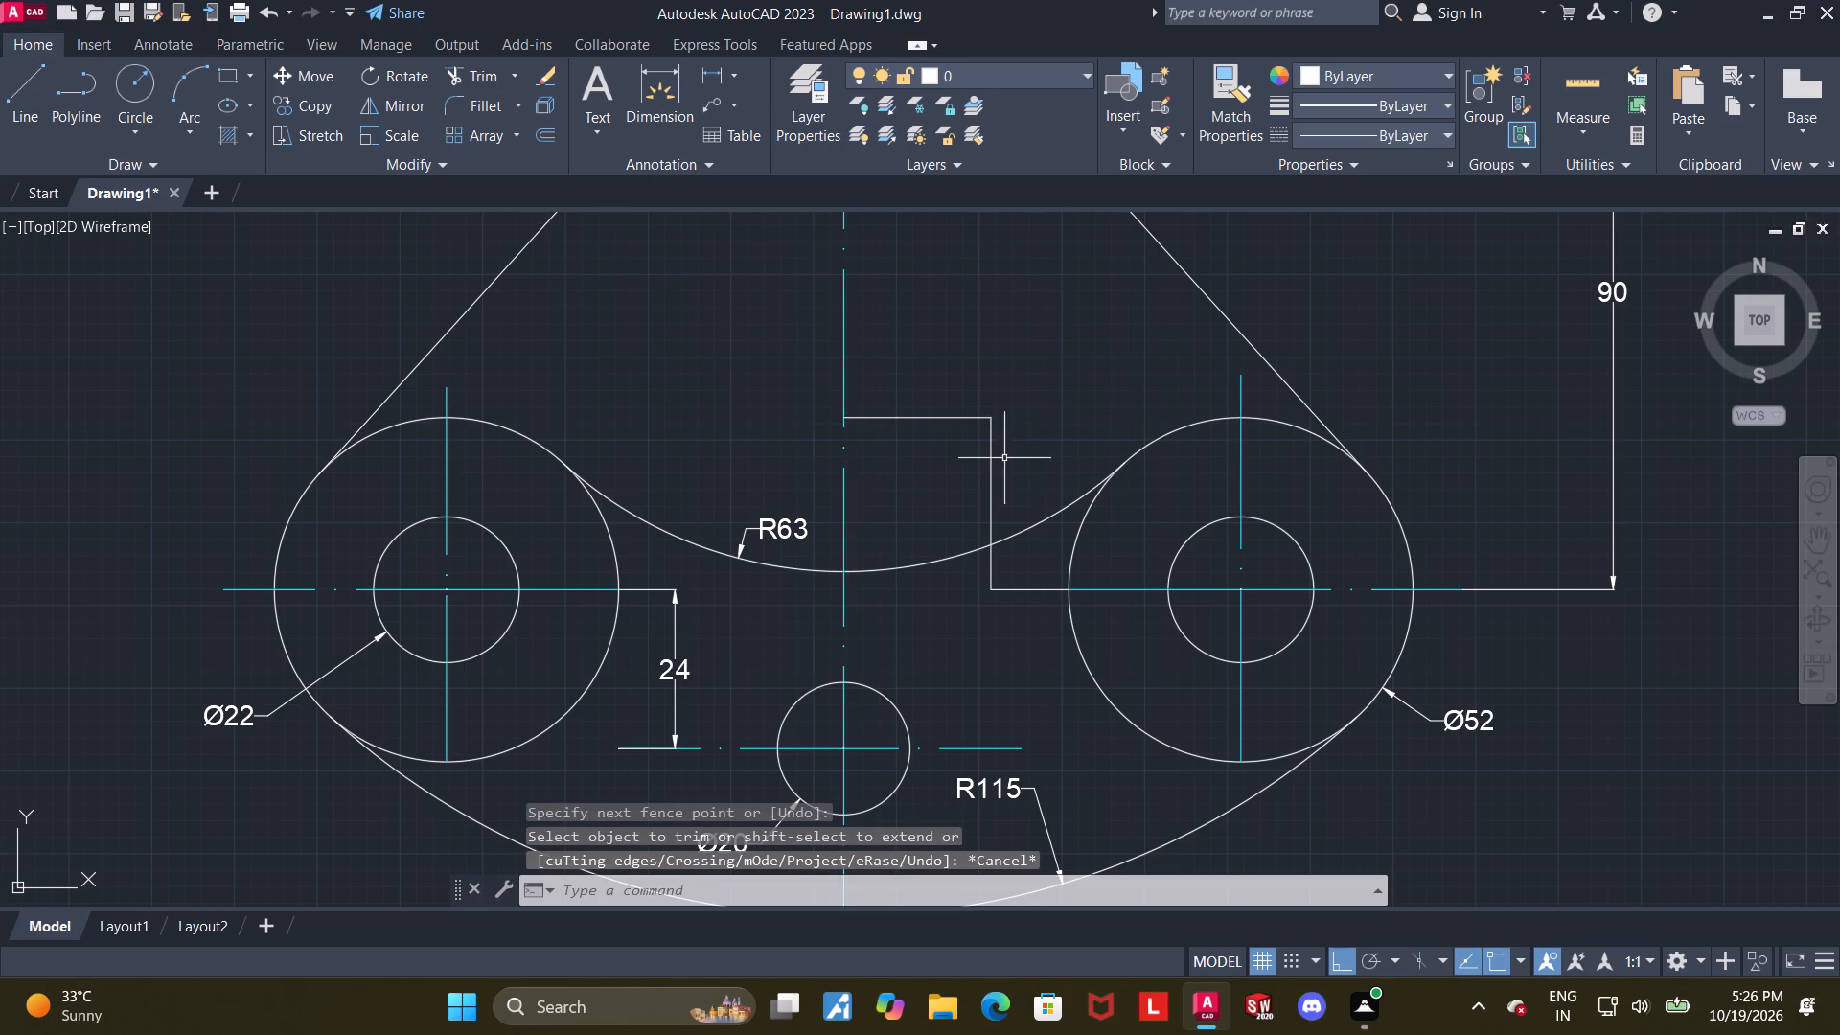
Delete the 26-unit vertical construction line.
click(989, 455)
key(Delete)
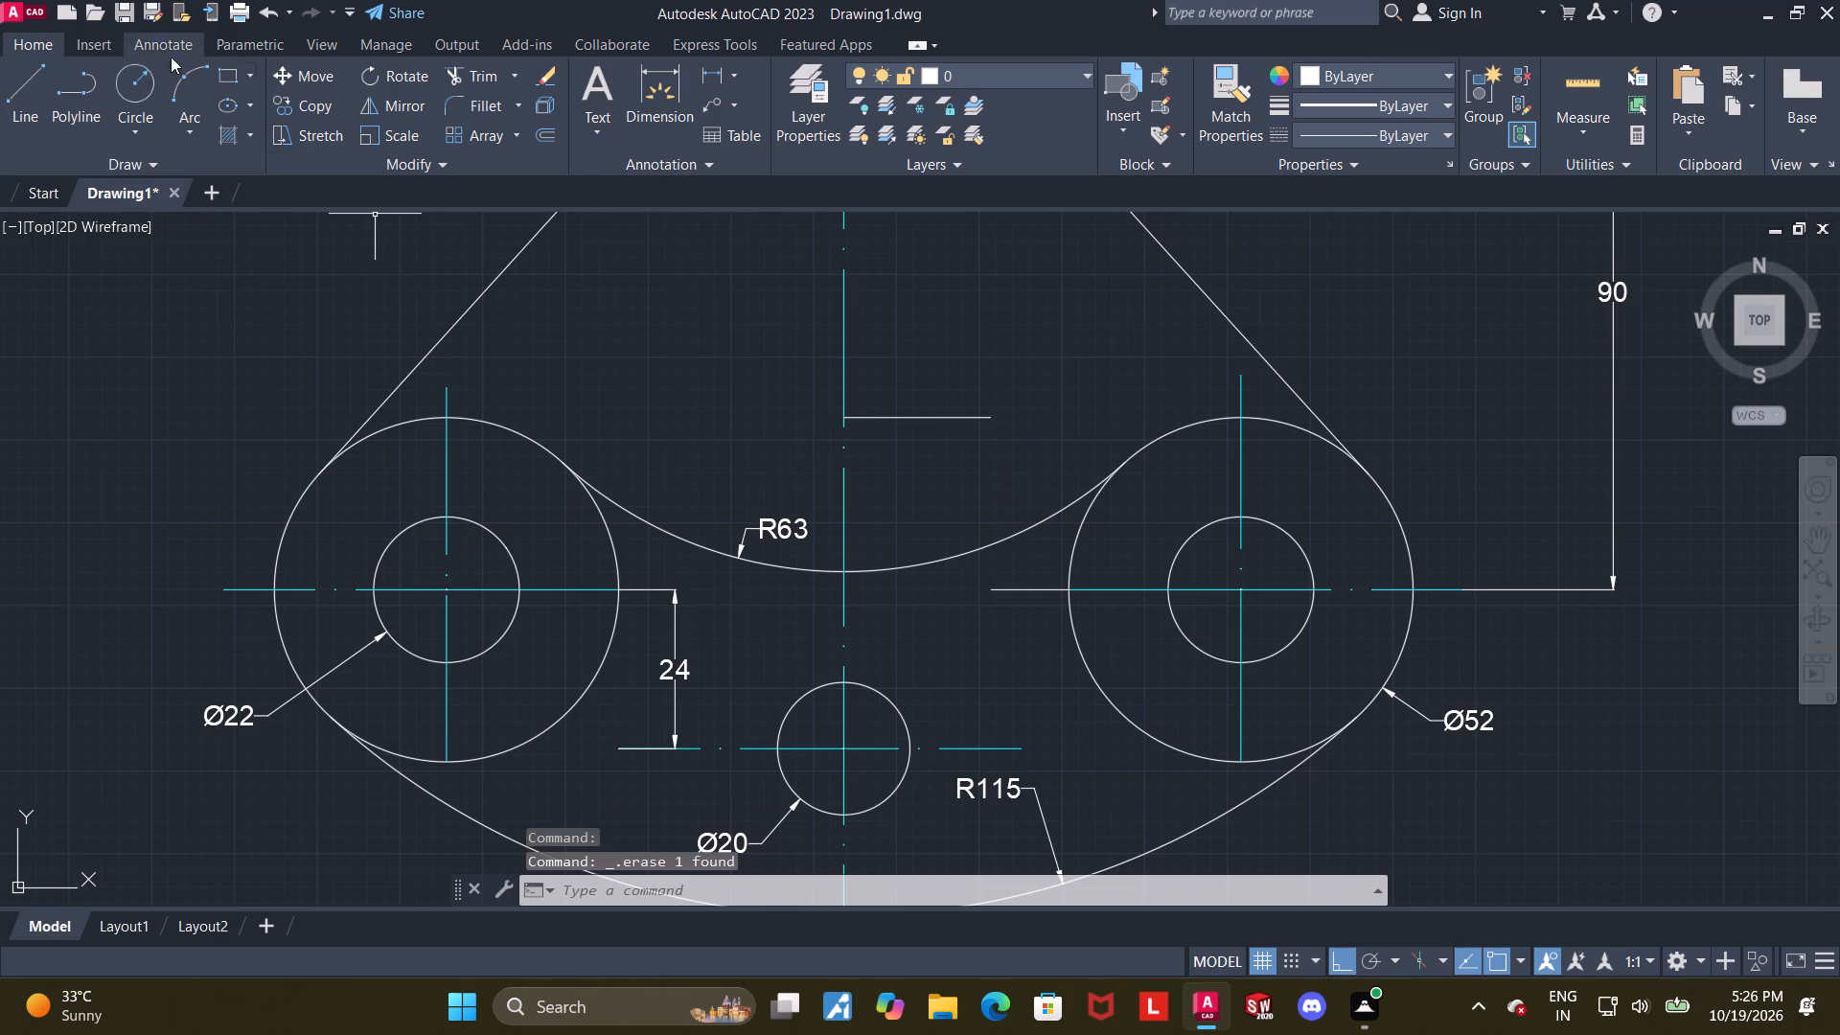
key(Escape)
Draw a horizontal line leftward from the short horizontal line's end on the vertical centerline, reaching above the R63 arc's left end.
click(21, 92)
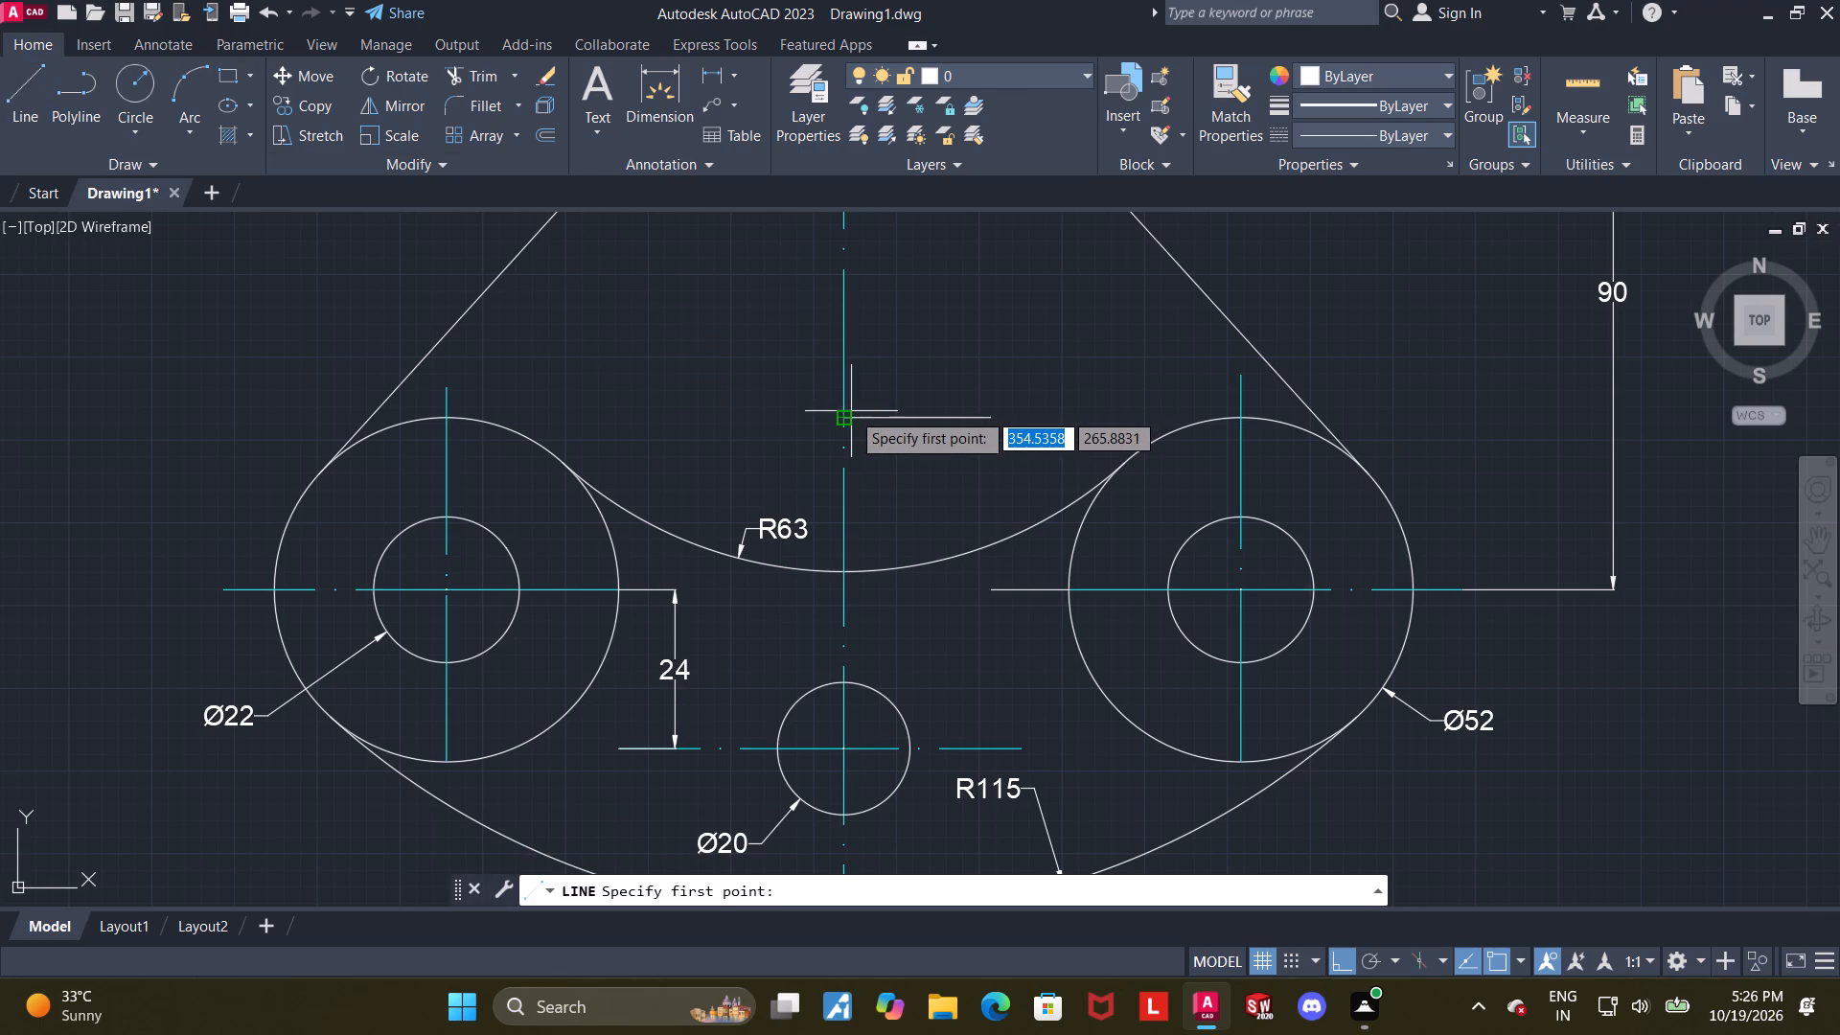
click(846, 417)
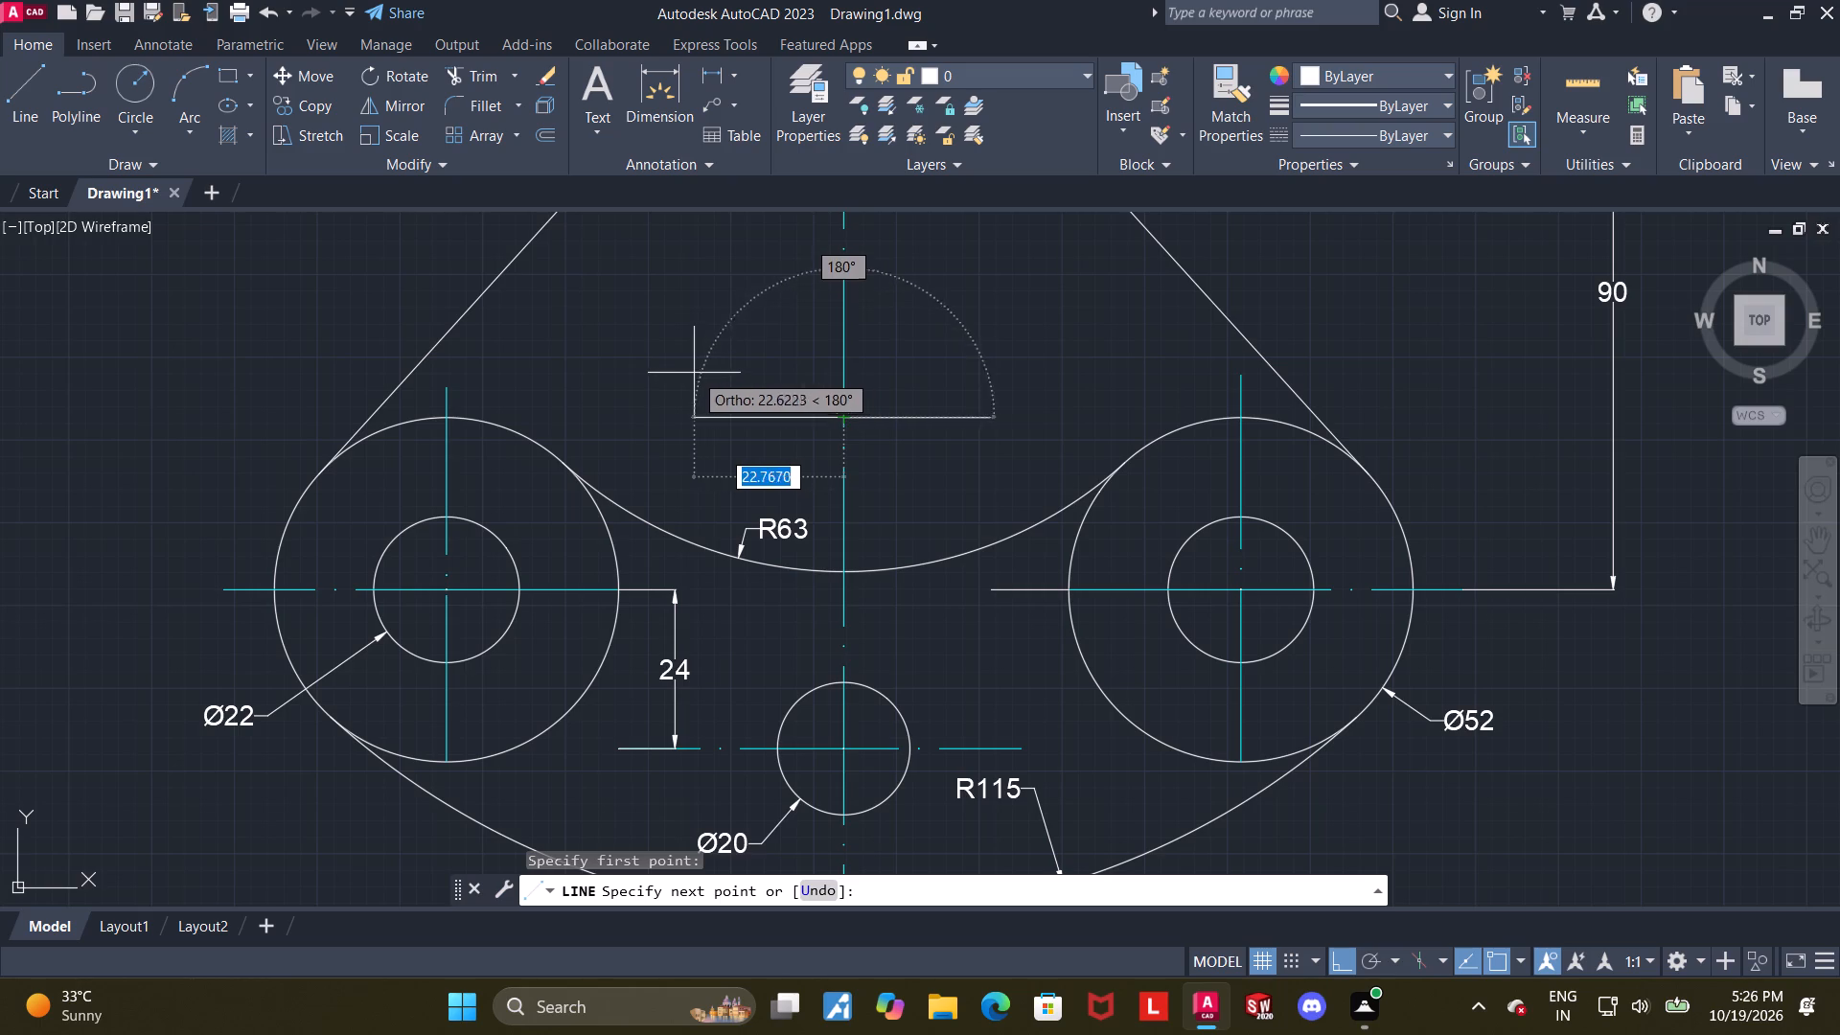
click(558, 356)
key(Escape)
key(Escape)
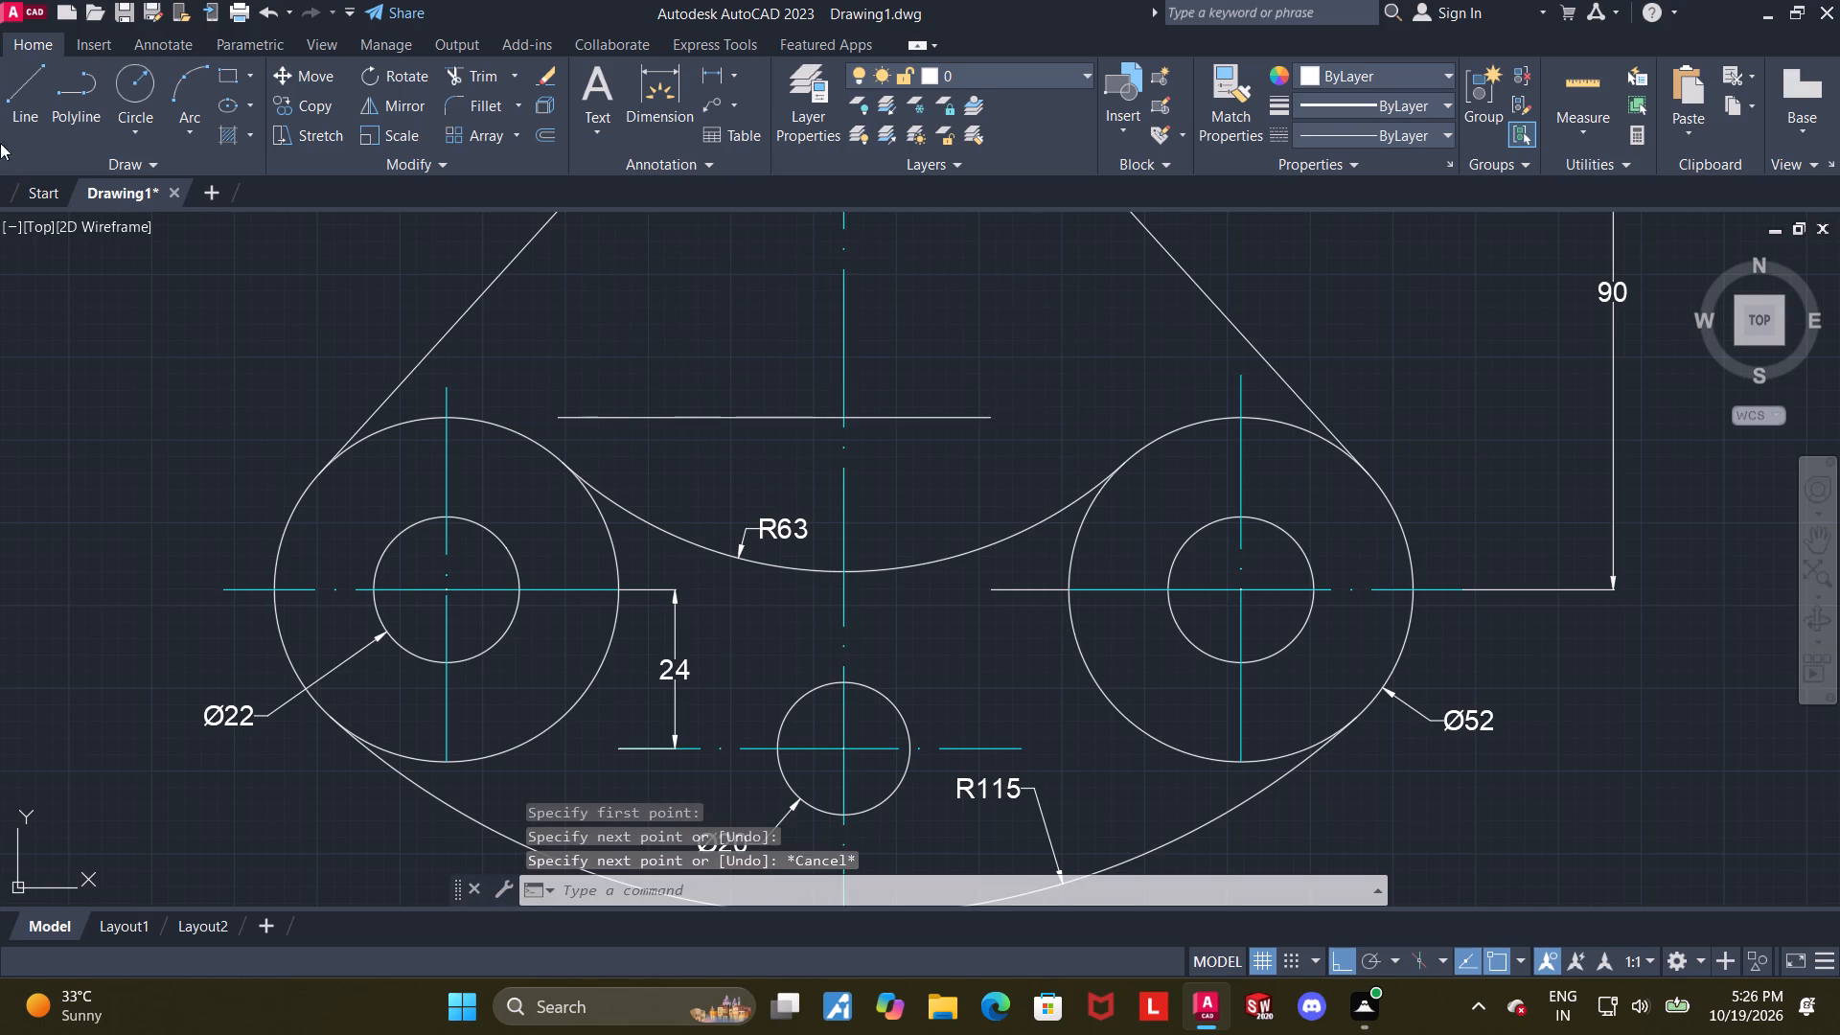
Delete the short horizontal line segment on the right side of the vertical centerline.
click(944, 413)
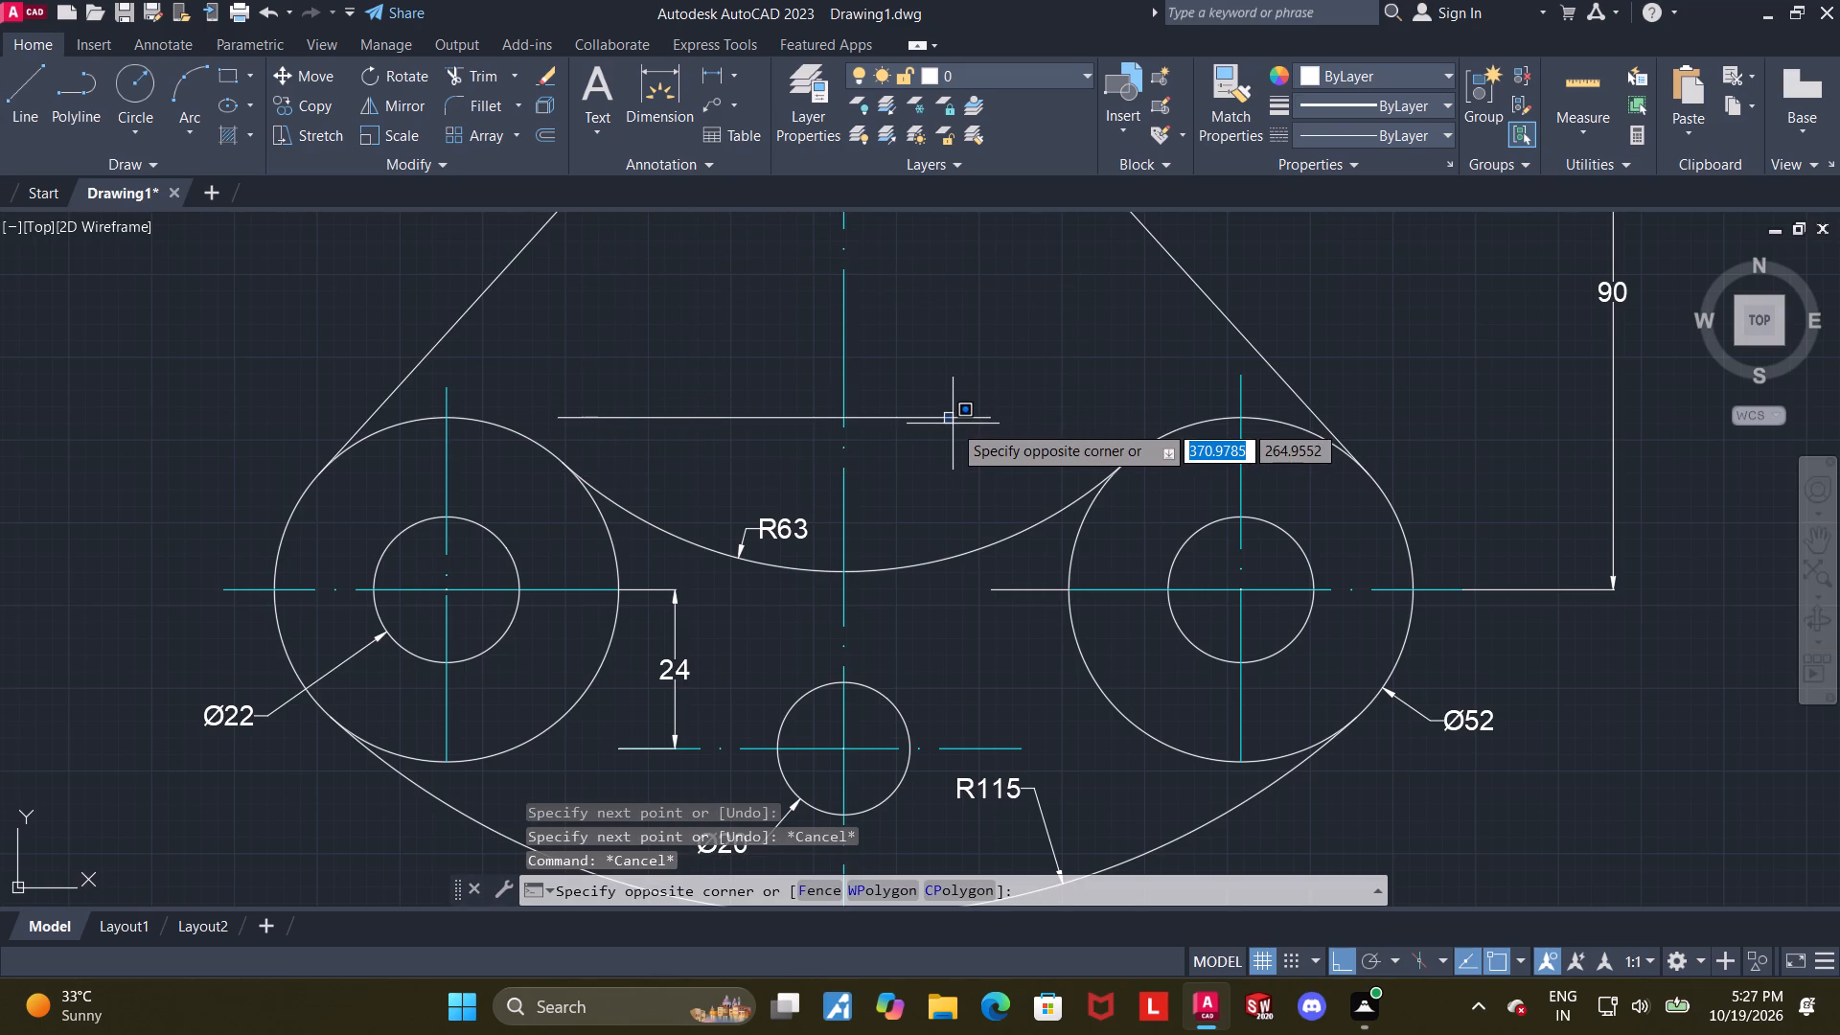
click(952, 417)
key(Delete)
click(945, 415)
key(Delete)
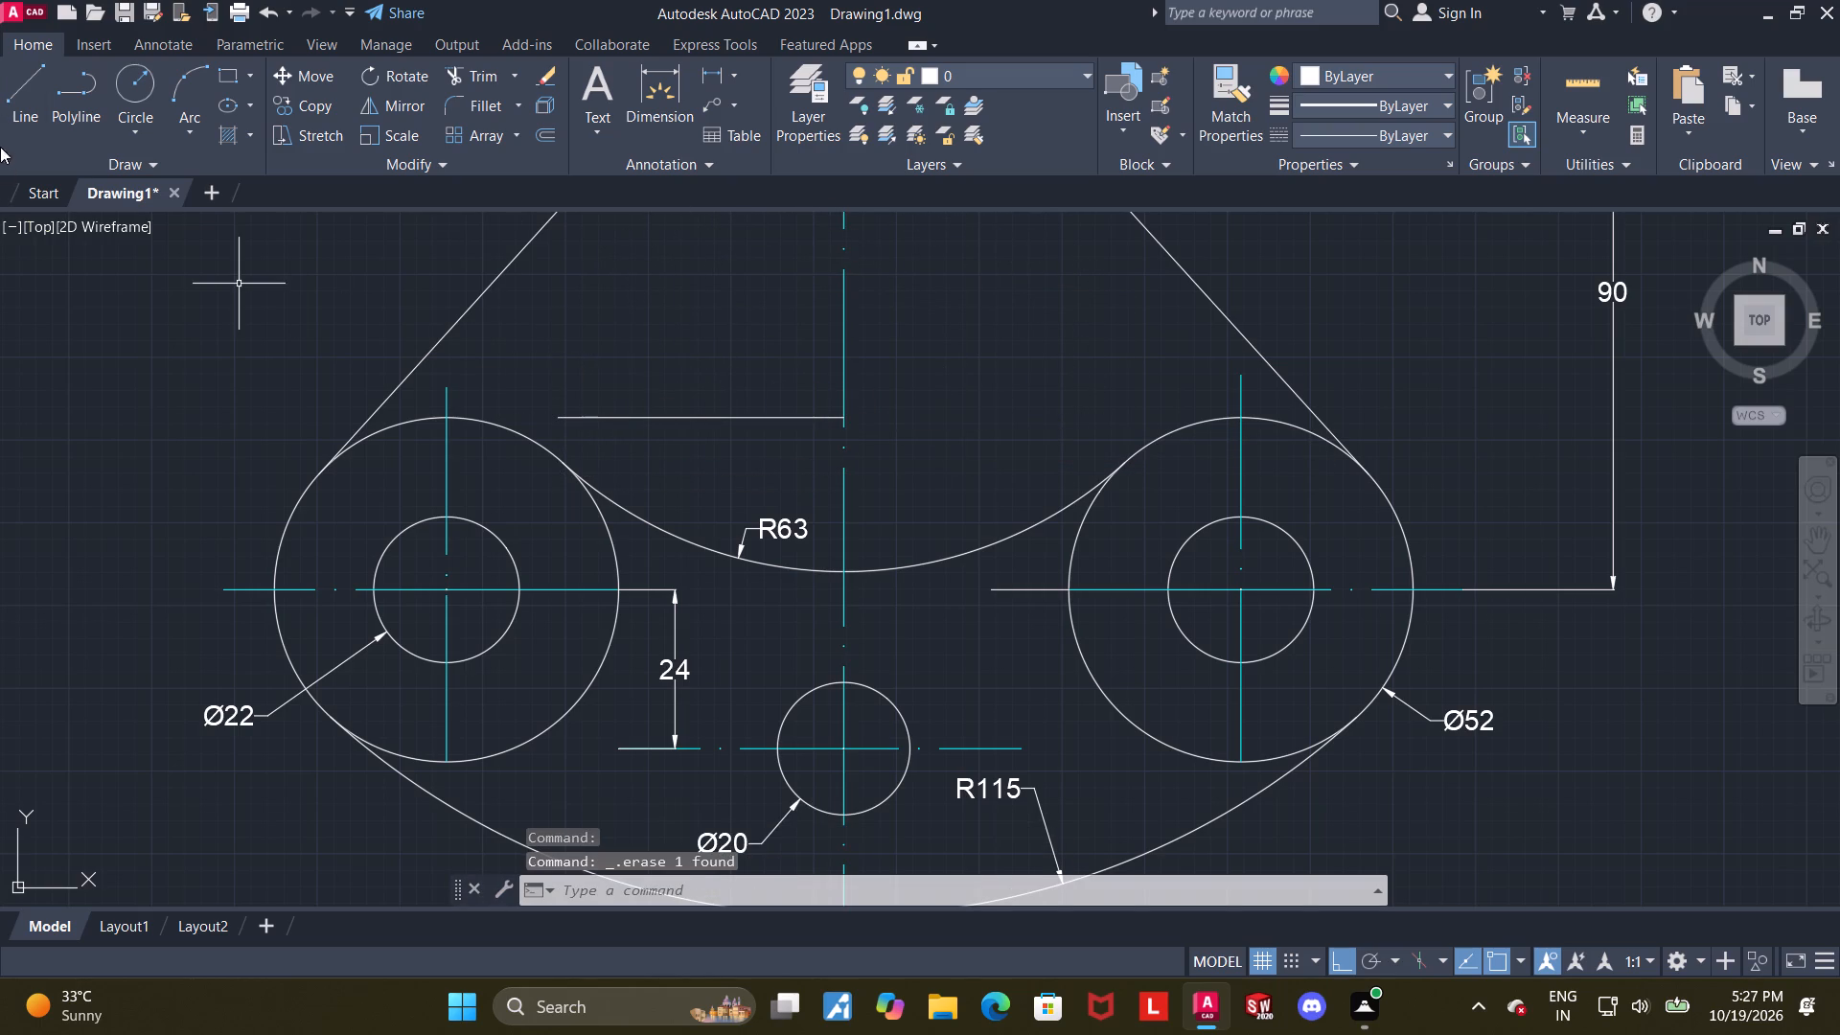
Draw a horizontal line rightward from the remaining line's end on the centerline, reaching above the R63 arc's right end.
click(13, 101)
click(848, 413)
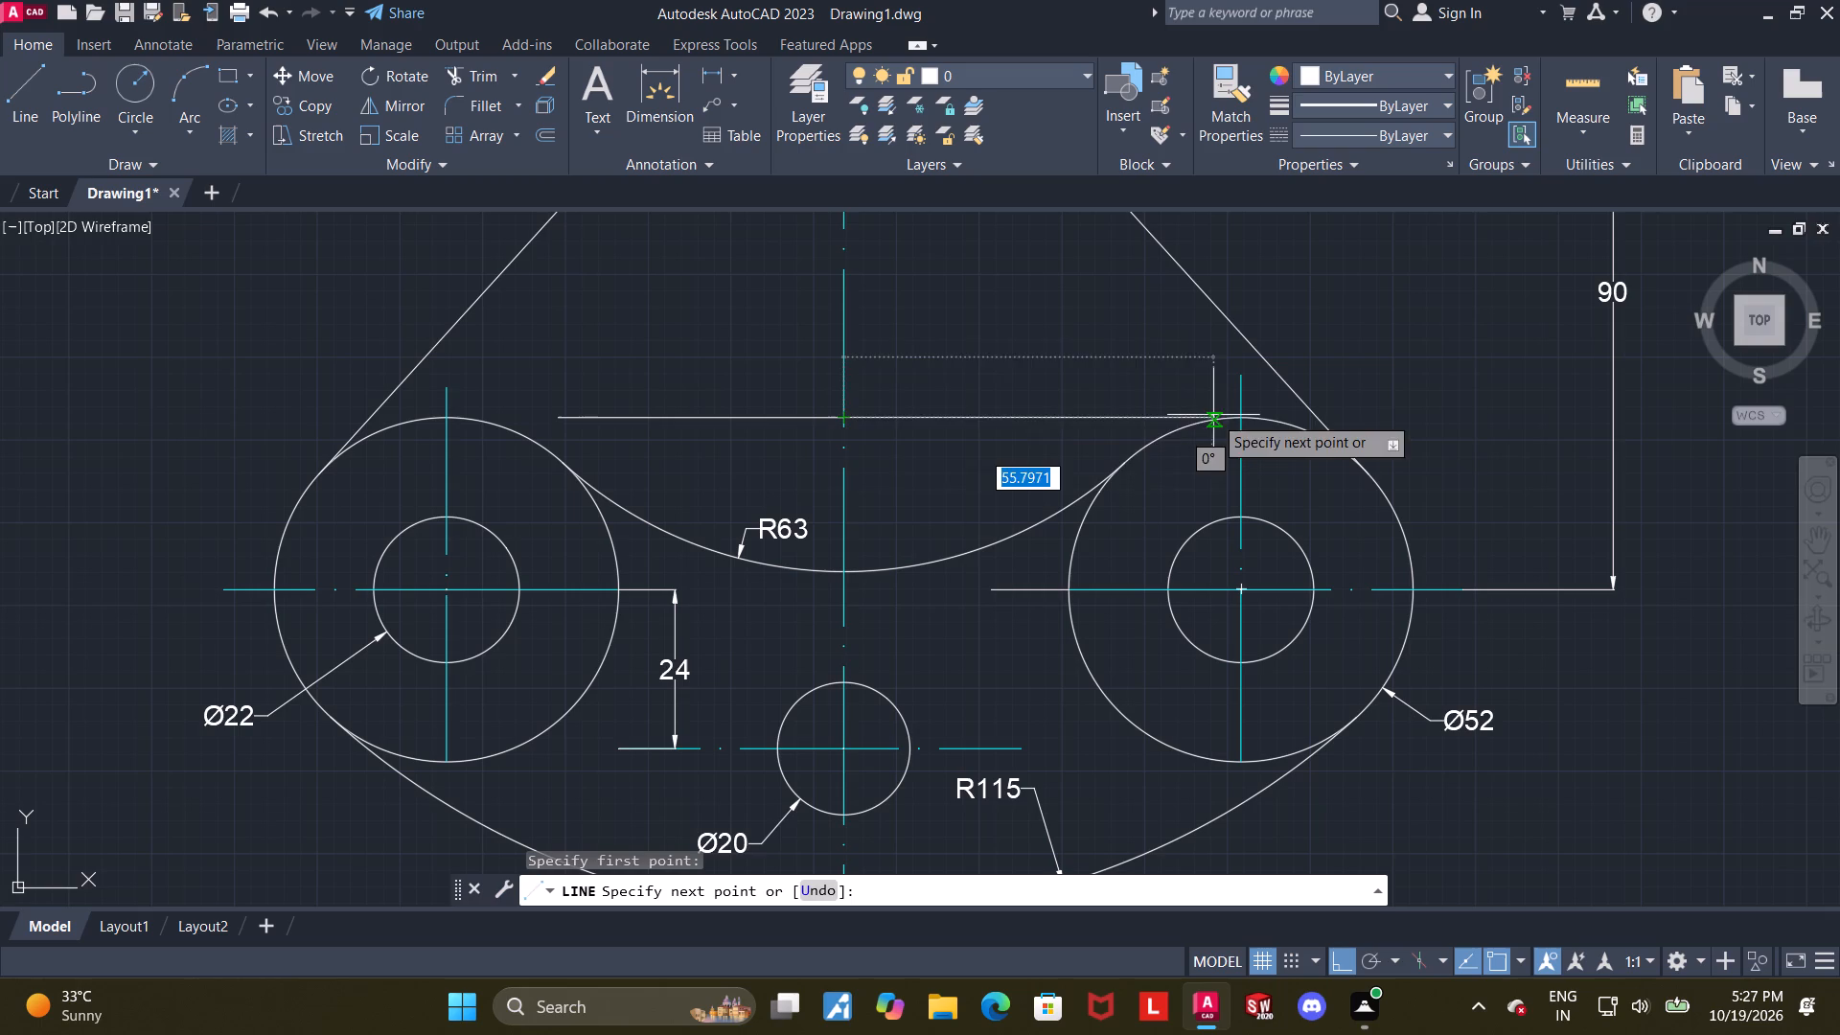
click(1101, 407)
key(Escape)
key(Escape)
Examine the whole part's outline, inner horizontal line and existing dimensions.
scroll(860, 411, down, 2)
middle_drag(917, 383, 921, 436)
scroll(902, 411, up, 2)
scroll(661, 416, down, 1)
middle_drag(668, 441, 669, 480)
scroll(662, 431, down, 1)
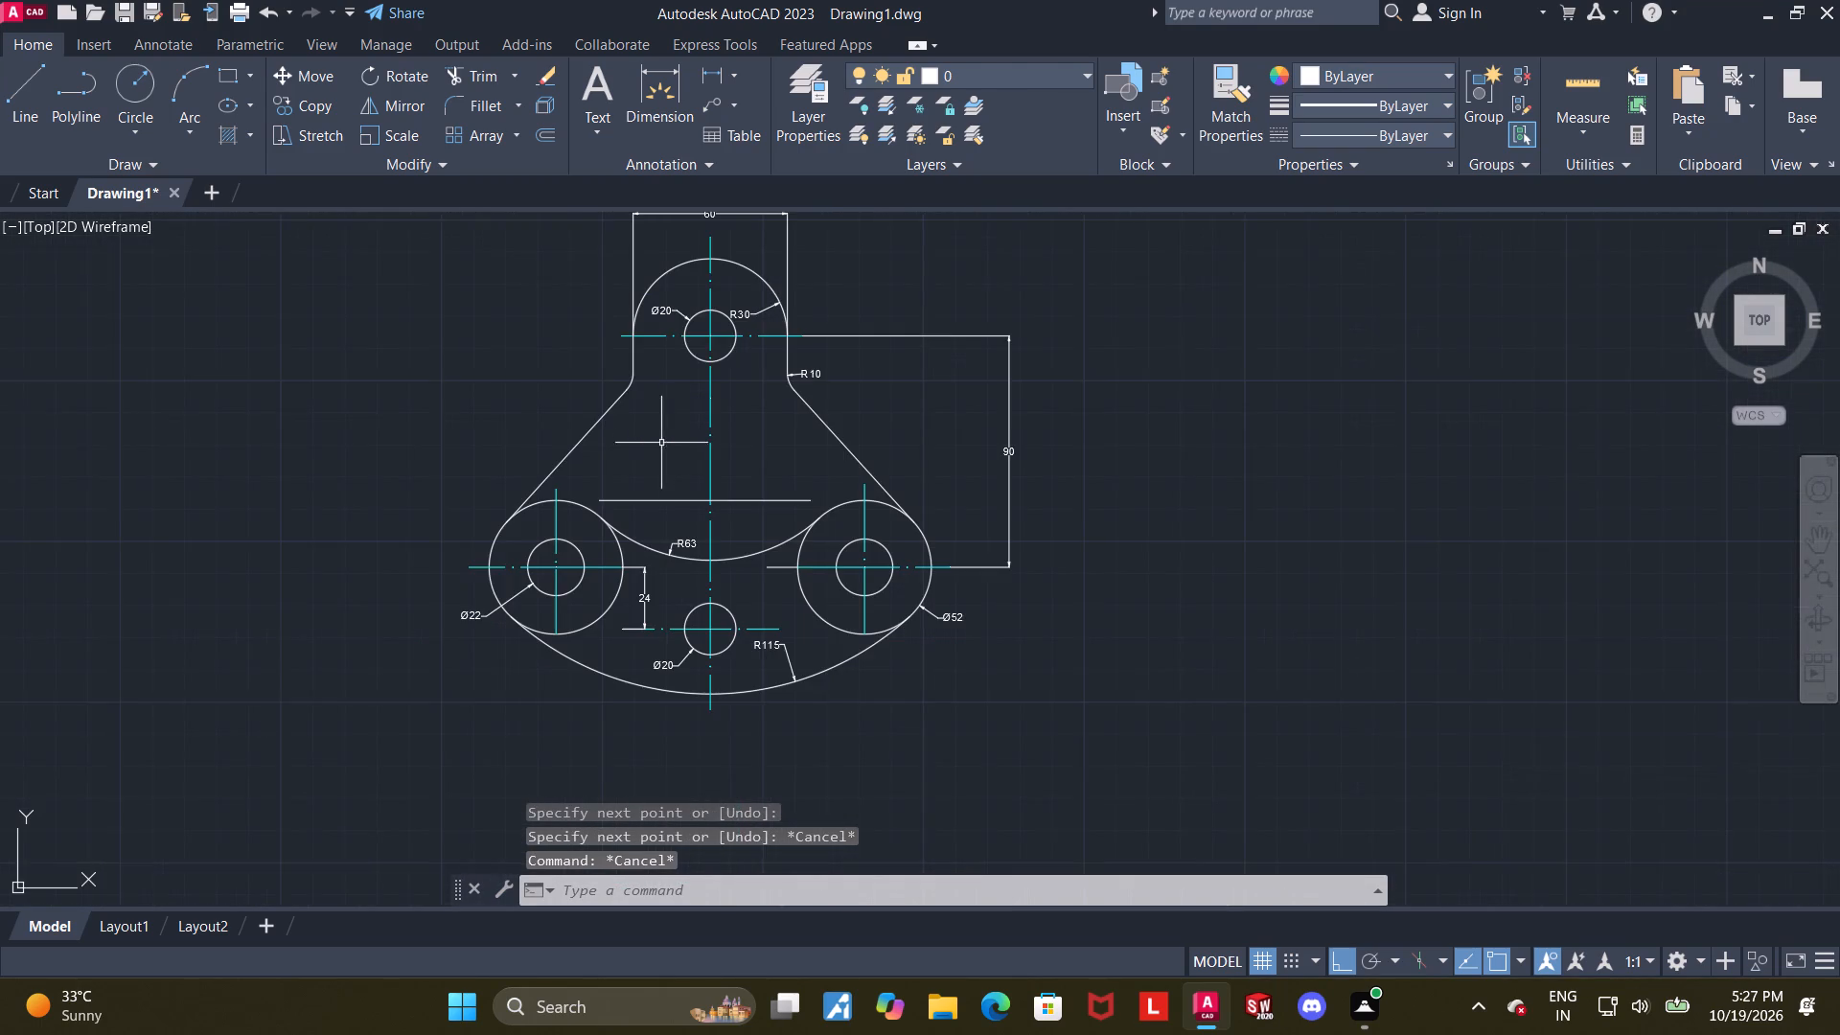
middle_drag(663, 467, 664, 475)
scroll(672, 470, up, 1)
scroll(672, 470, down, 1)
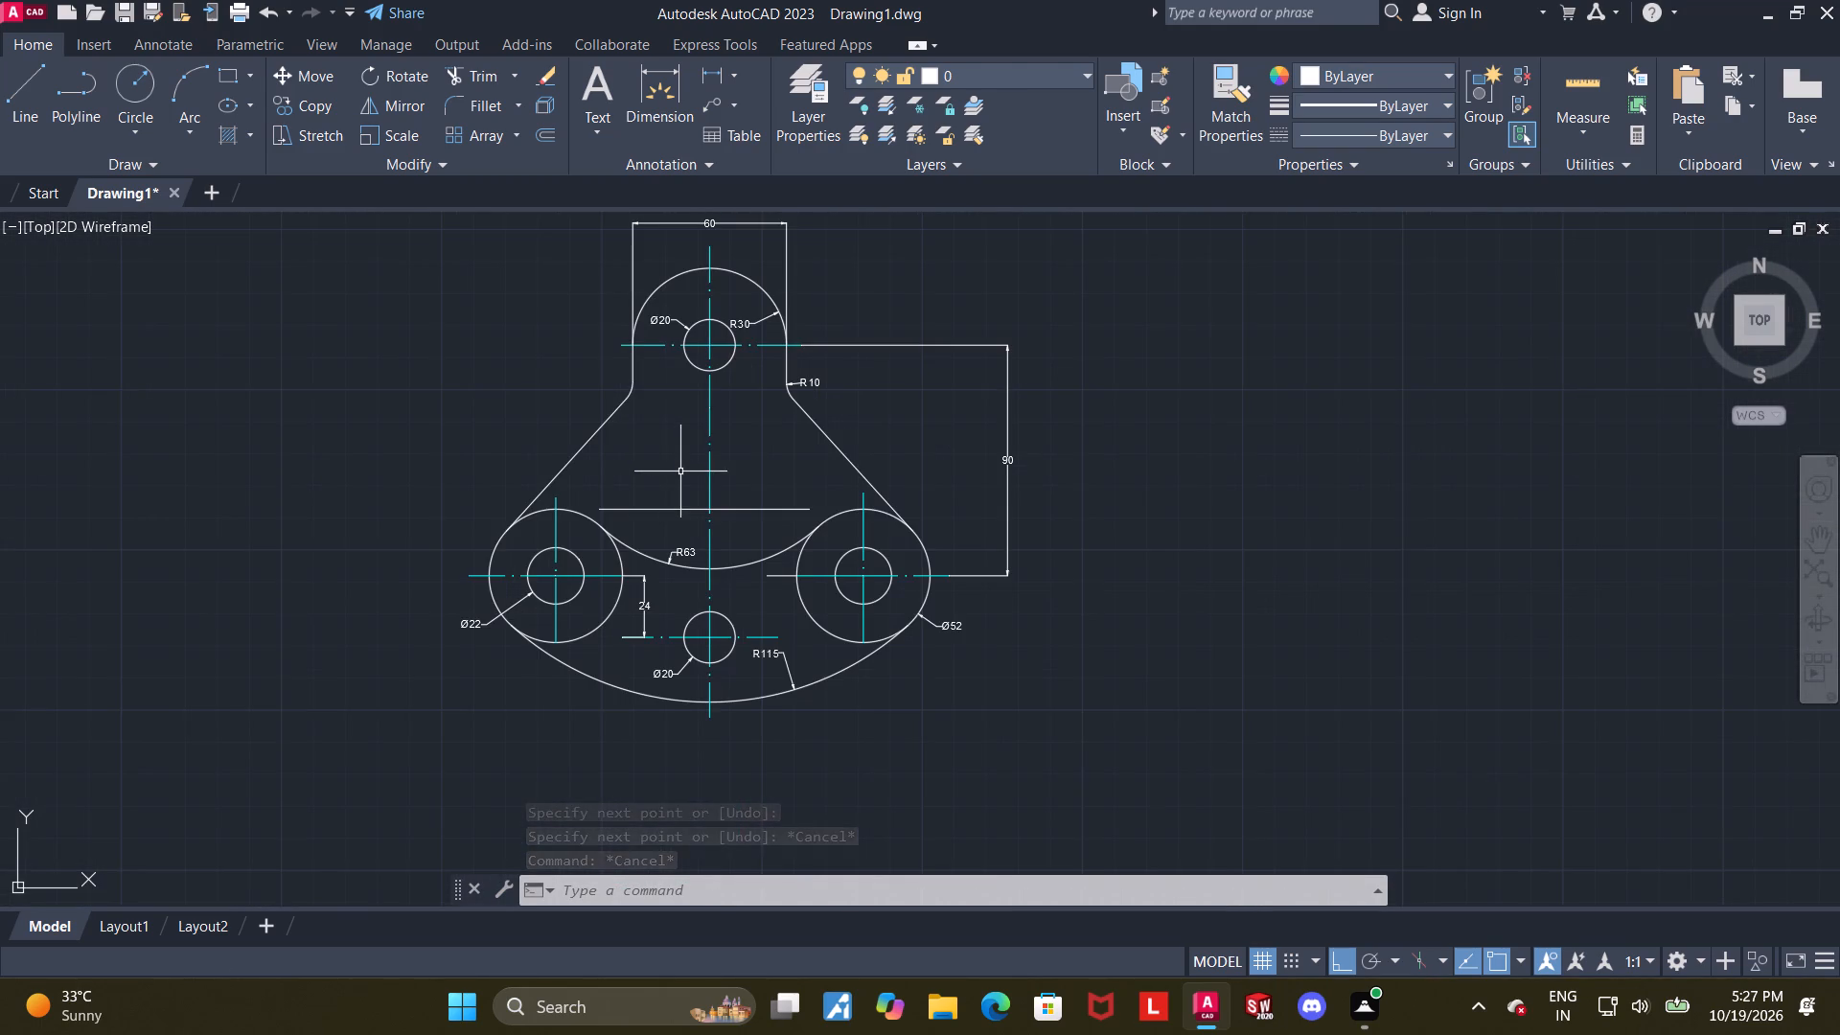
middle_drag(679, 473, 669, 504)
middle_drag(676, 491, 679, 483)
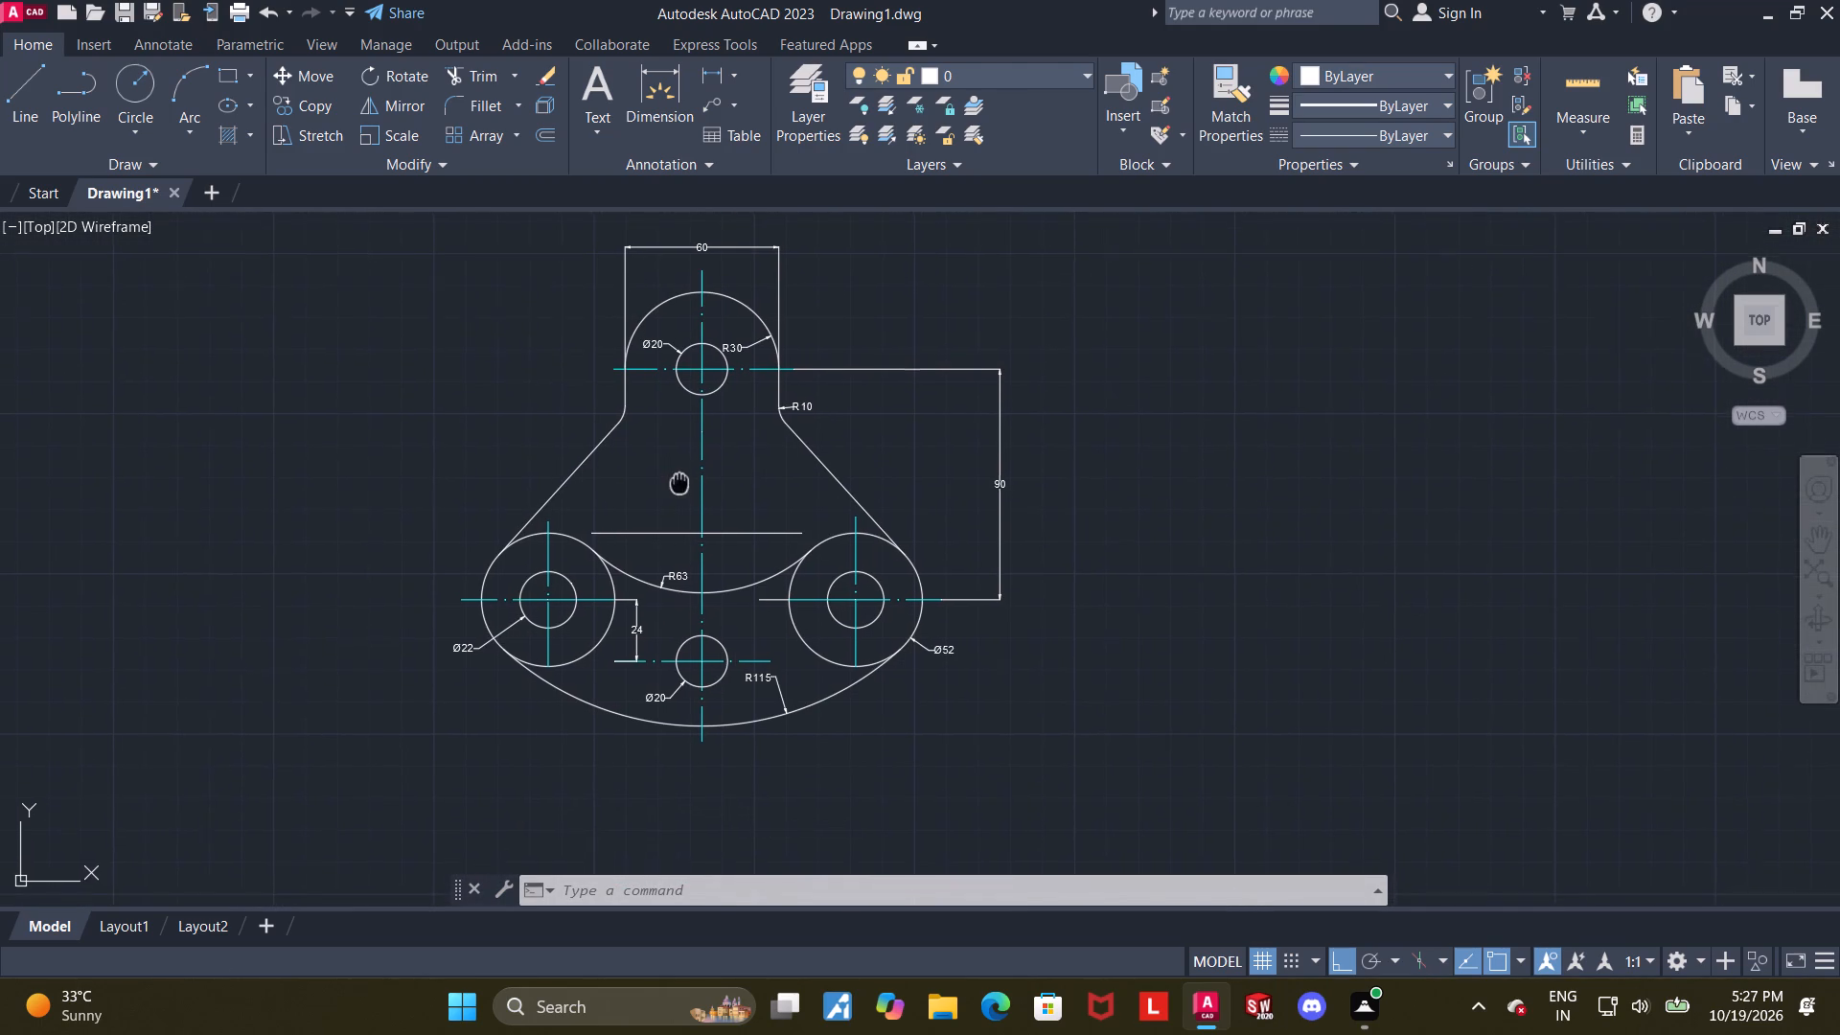
middle_drag(679, 483, 688, 470)
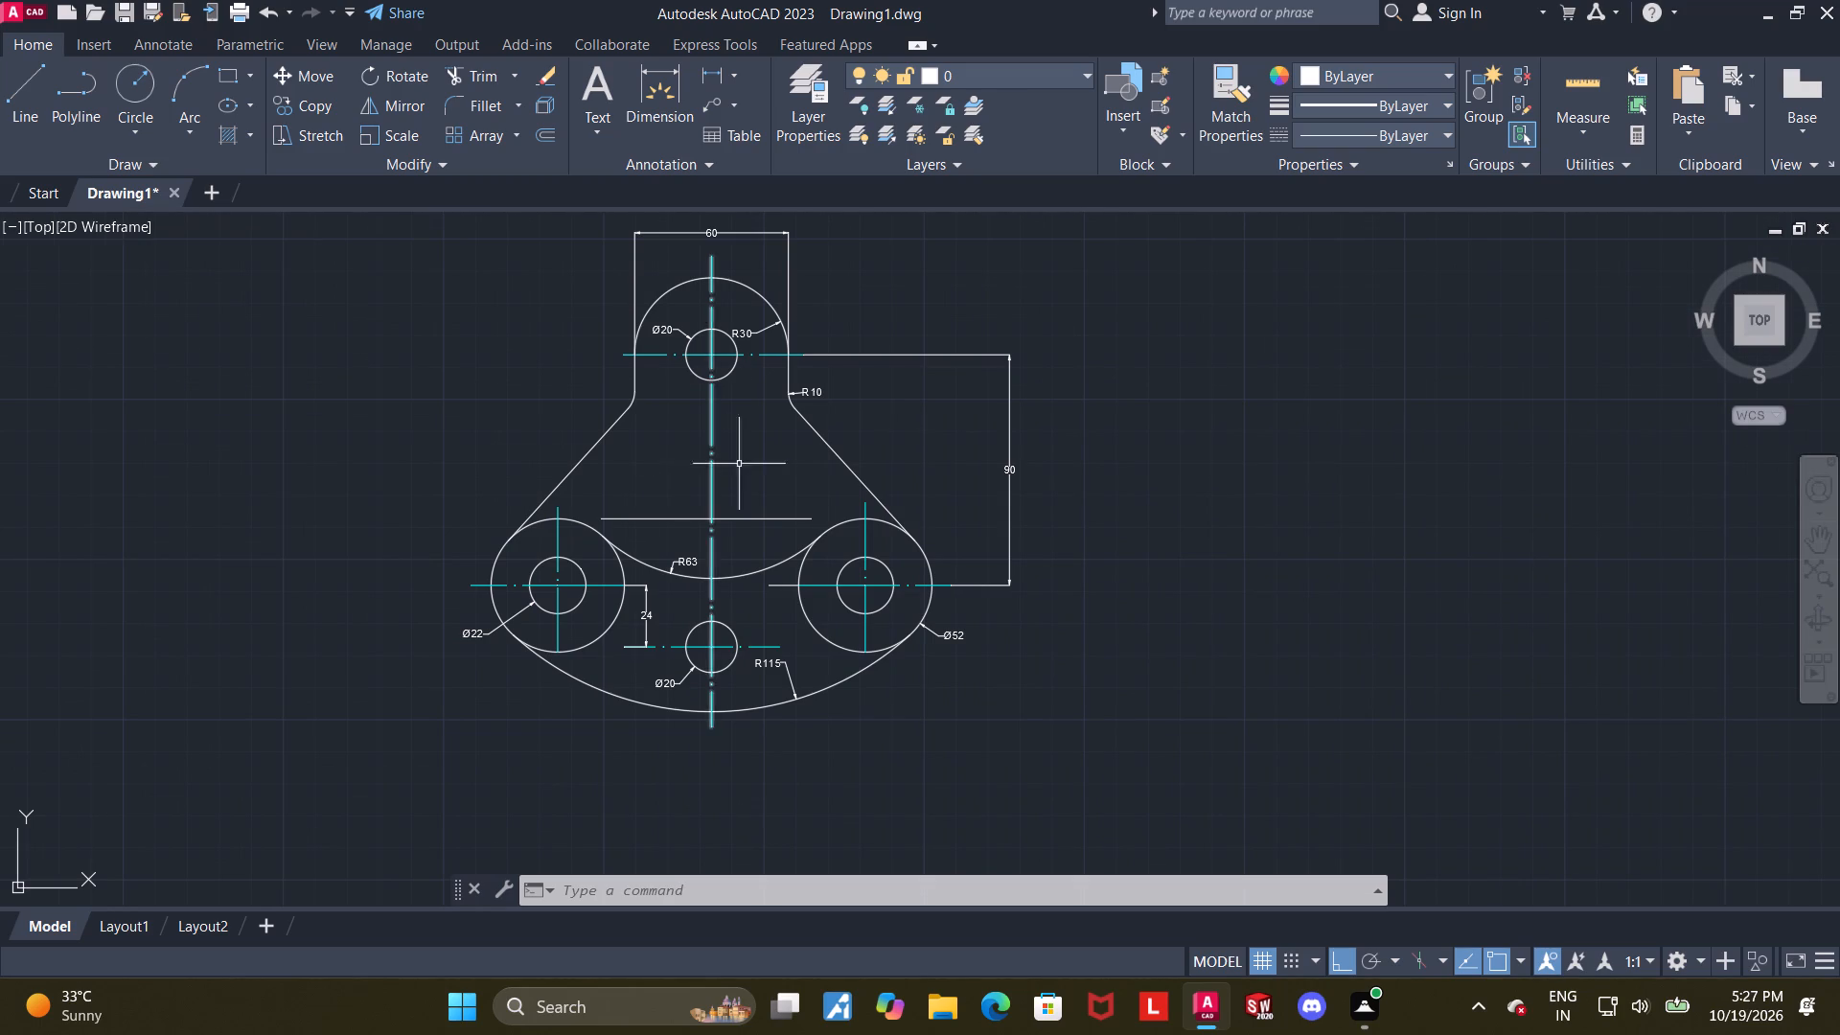
scroll(749, 465, up, 1)
scroll(753, 472, down, 1)
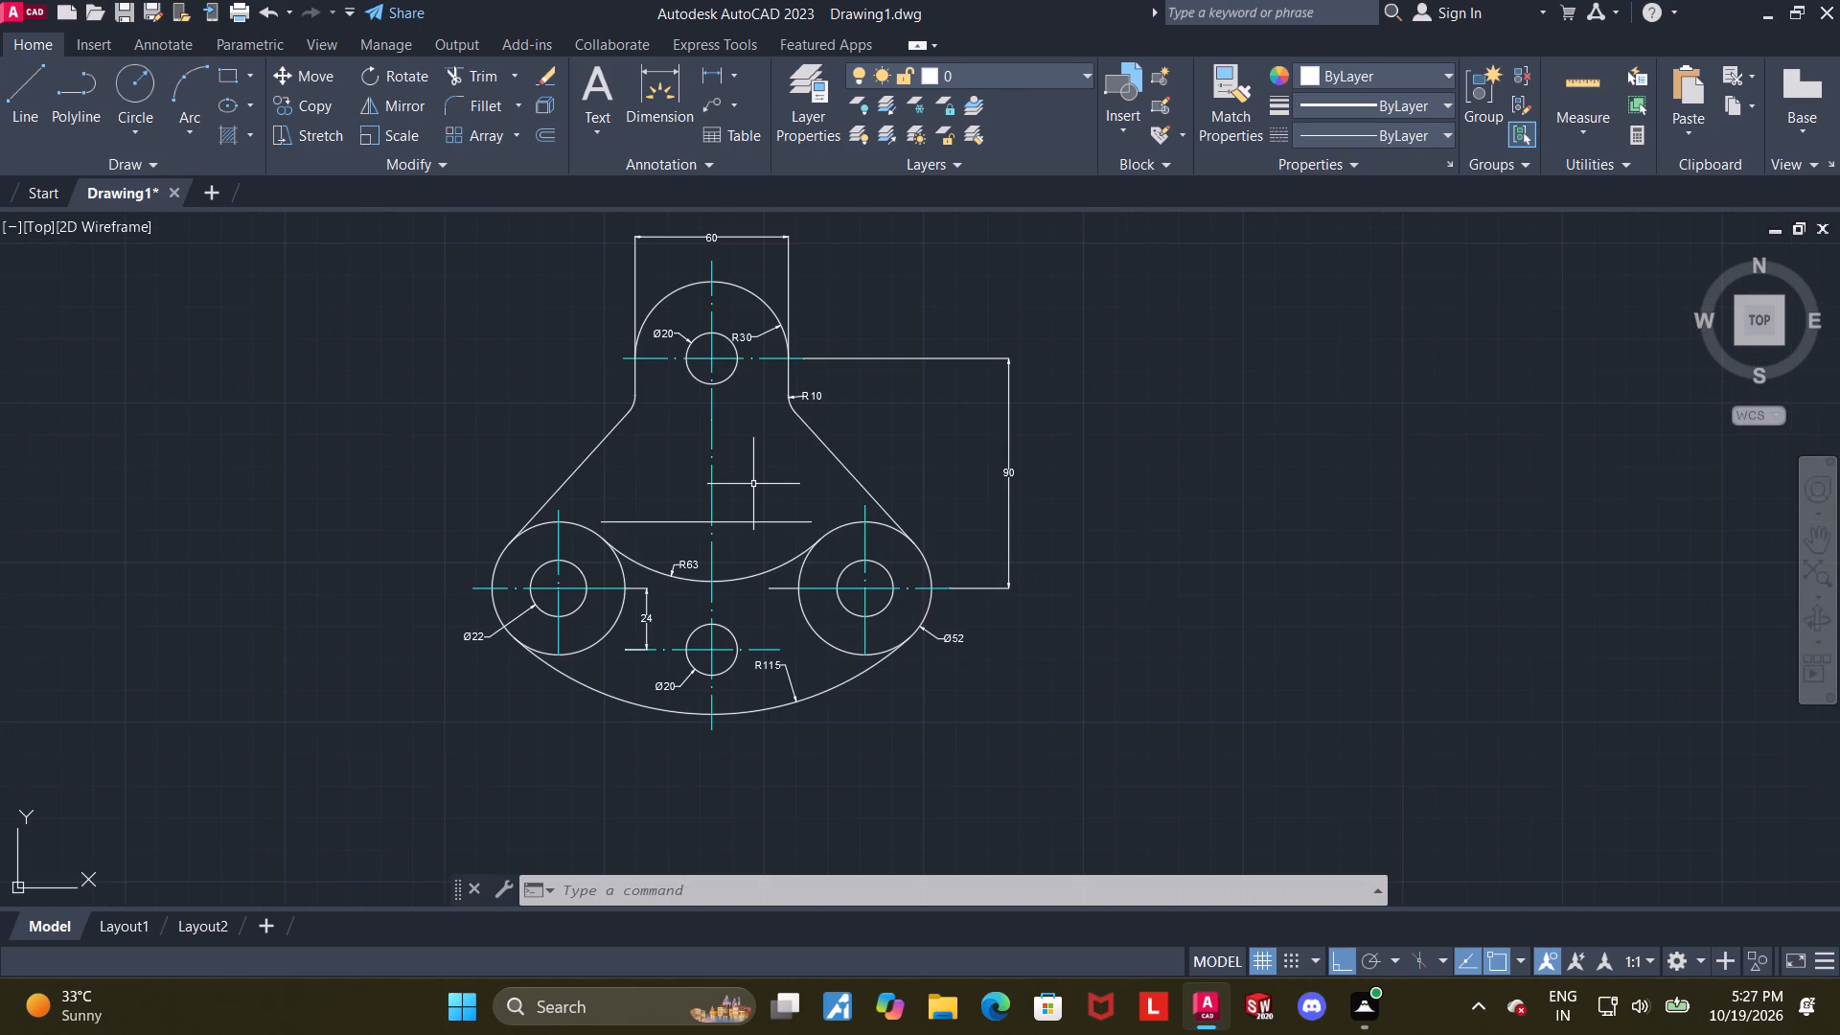
scroll(753, 485, up, 1)
scroll(750, 500, down, 1)
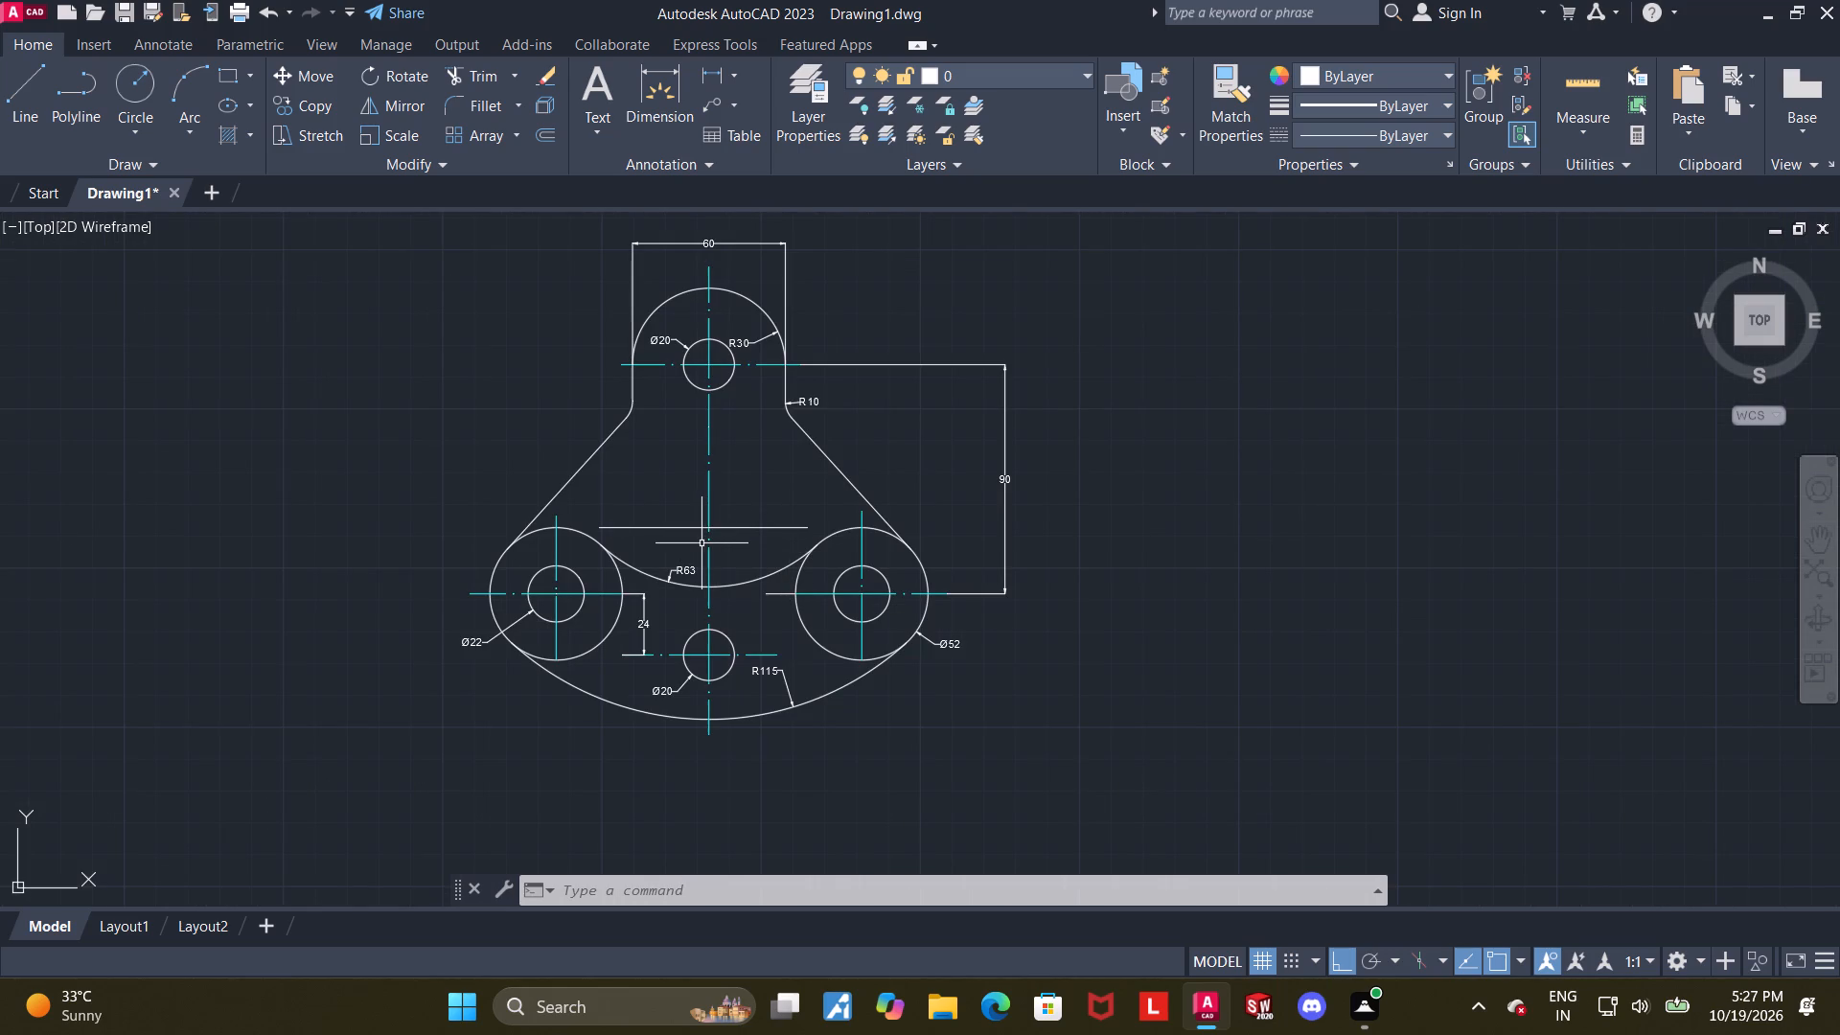
scroll(701, 542, up, 1)
scroll(701, 542, down, 1)
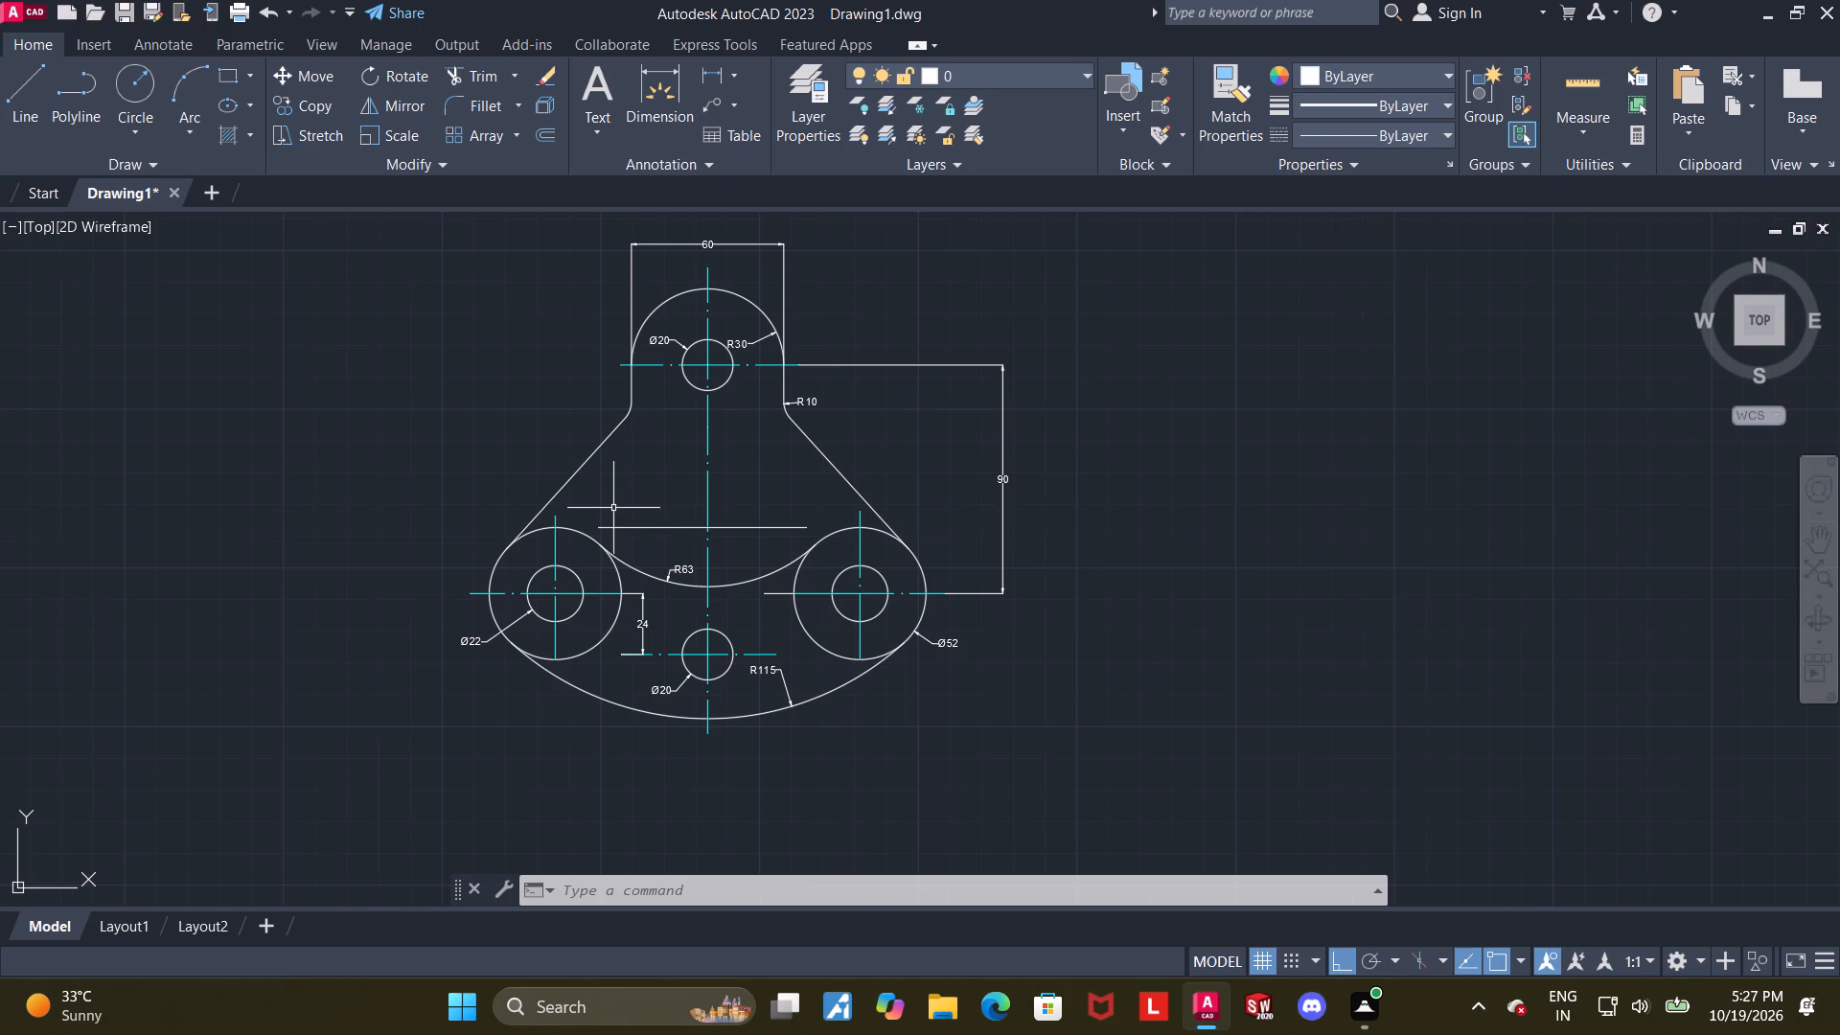
scroll(613, 508, up, 1)
scroll(613, 508, down, 1)
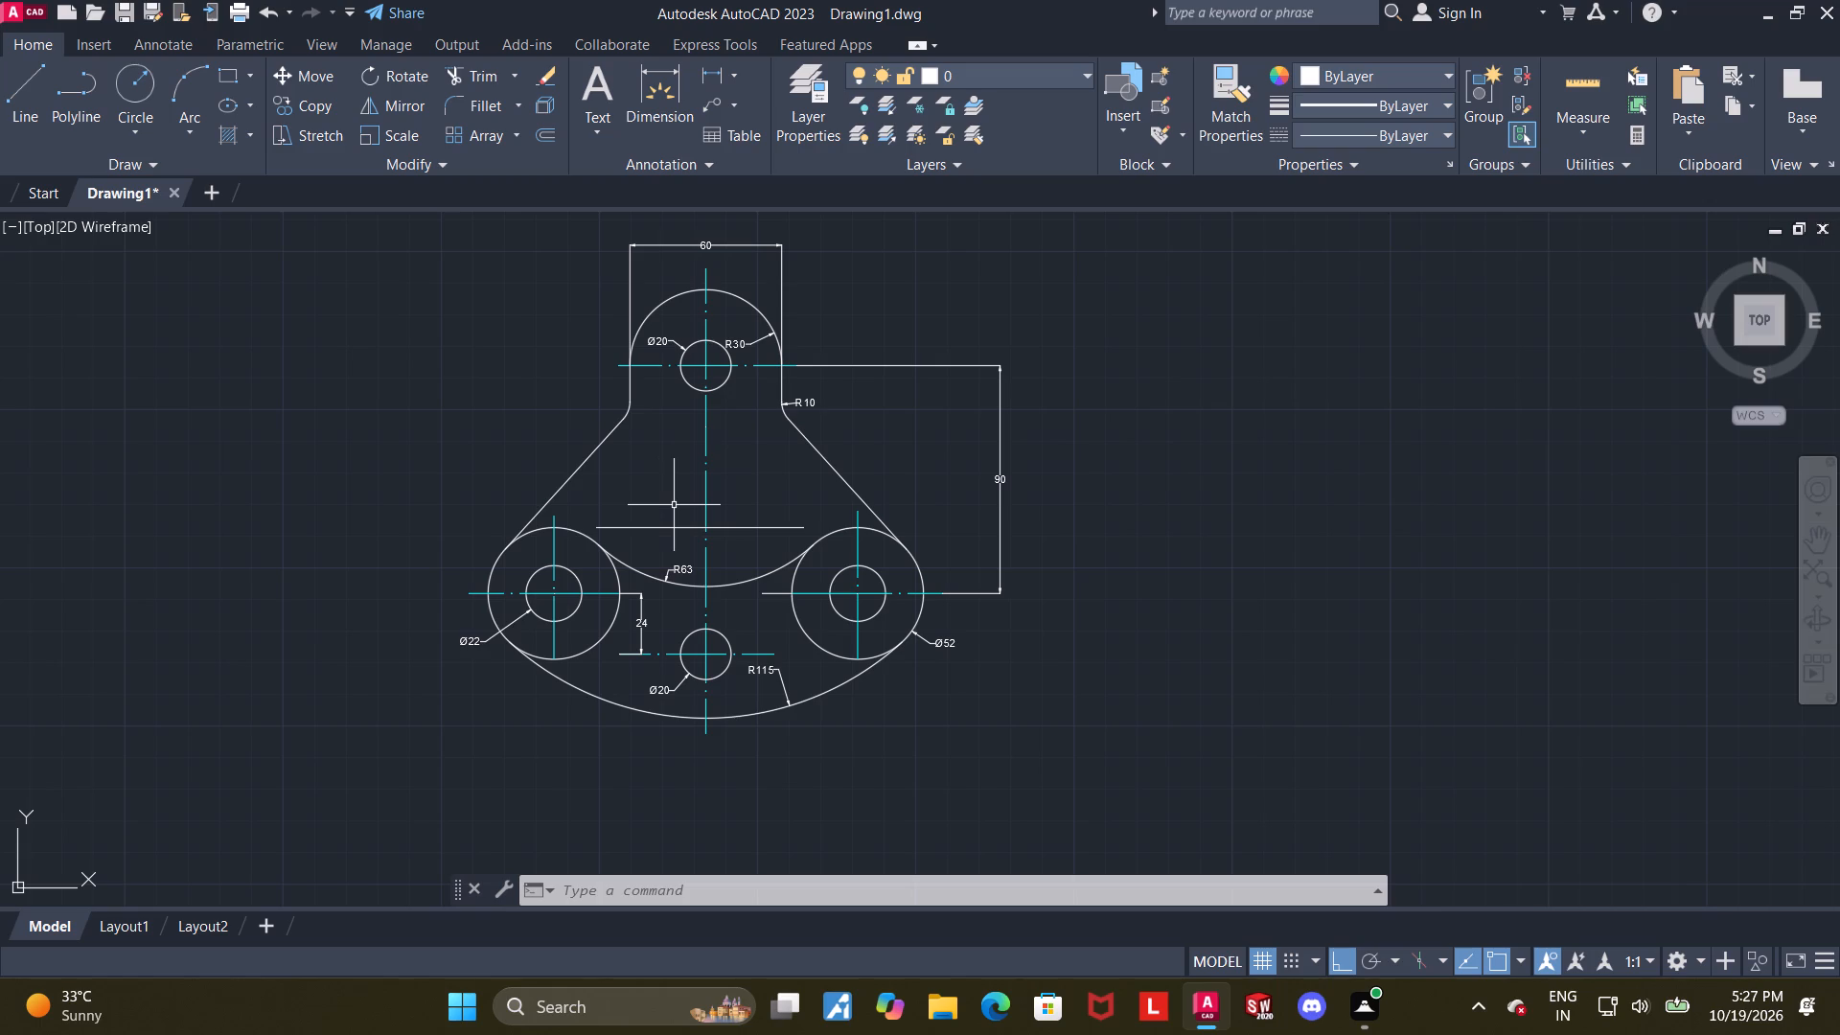
scroll(675, 505, up, 1)
scroll(675, 505, down, 1)
middle_drag(697, 527, 728, 455)
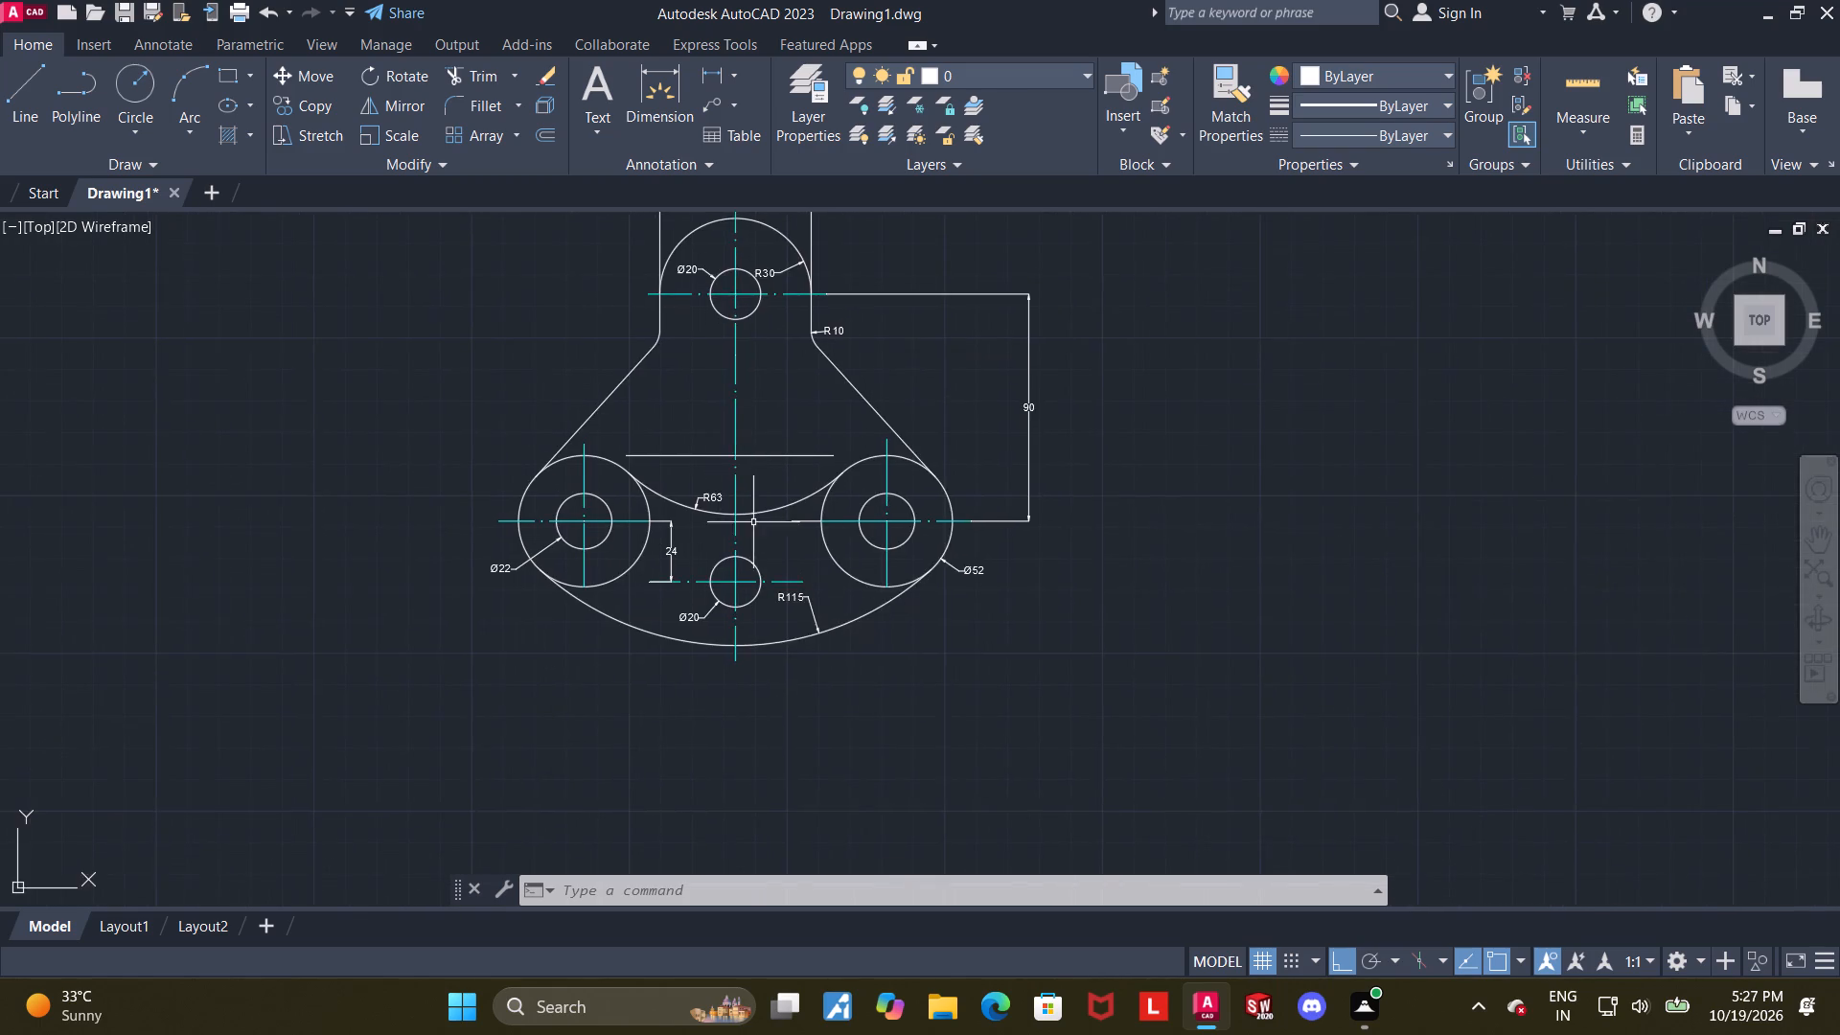
Dimension the horizontal distance between the vertical centerlines of the two lower bosses, placing the dimension line below the R115 arc.
scroll(753, 522, up, 1)
click(653, 108)
click(479, 628)
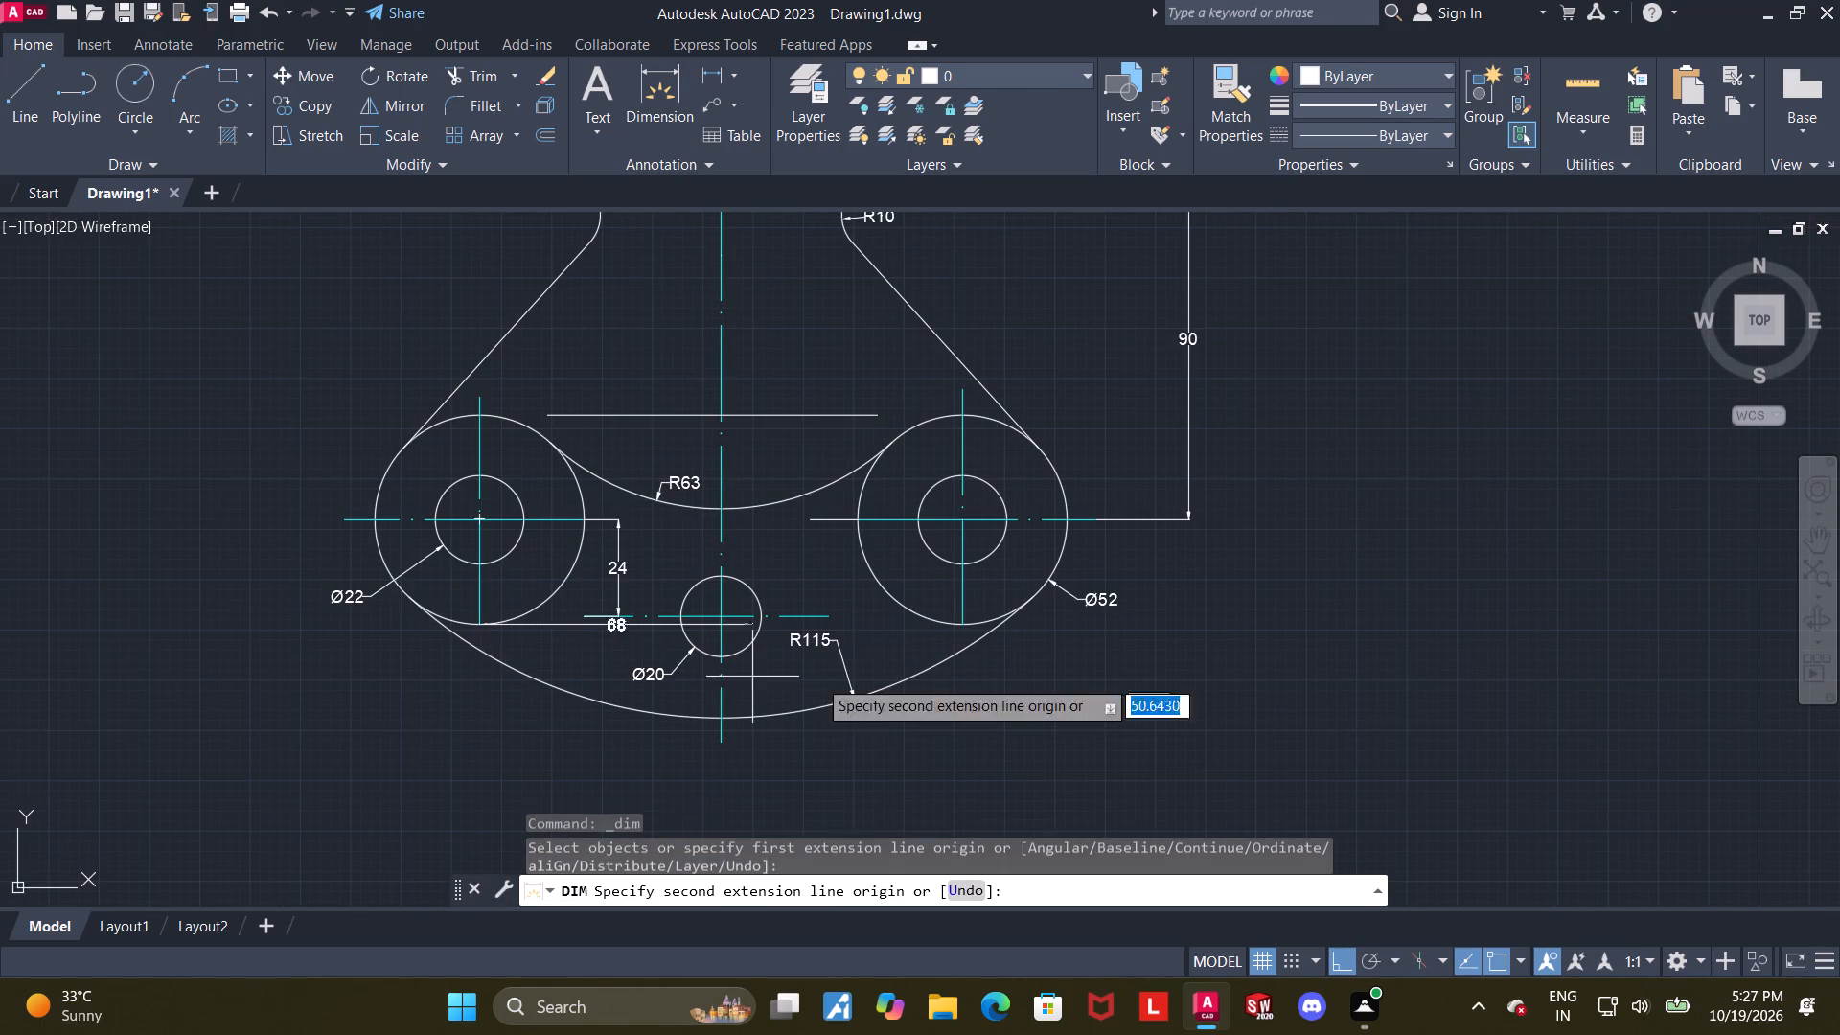
click(966, 626)
scroll(966, 627, down, 2)
scroll(951, 655, up, 1)
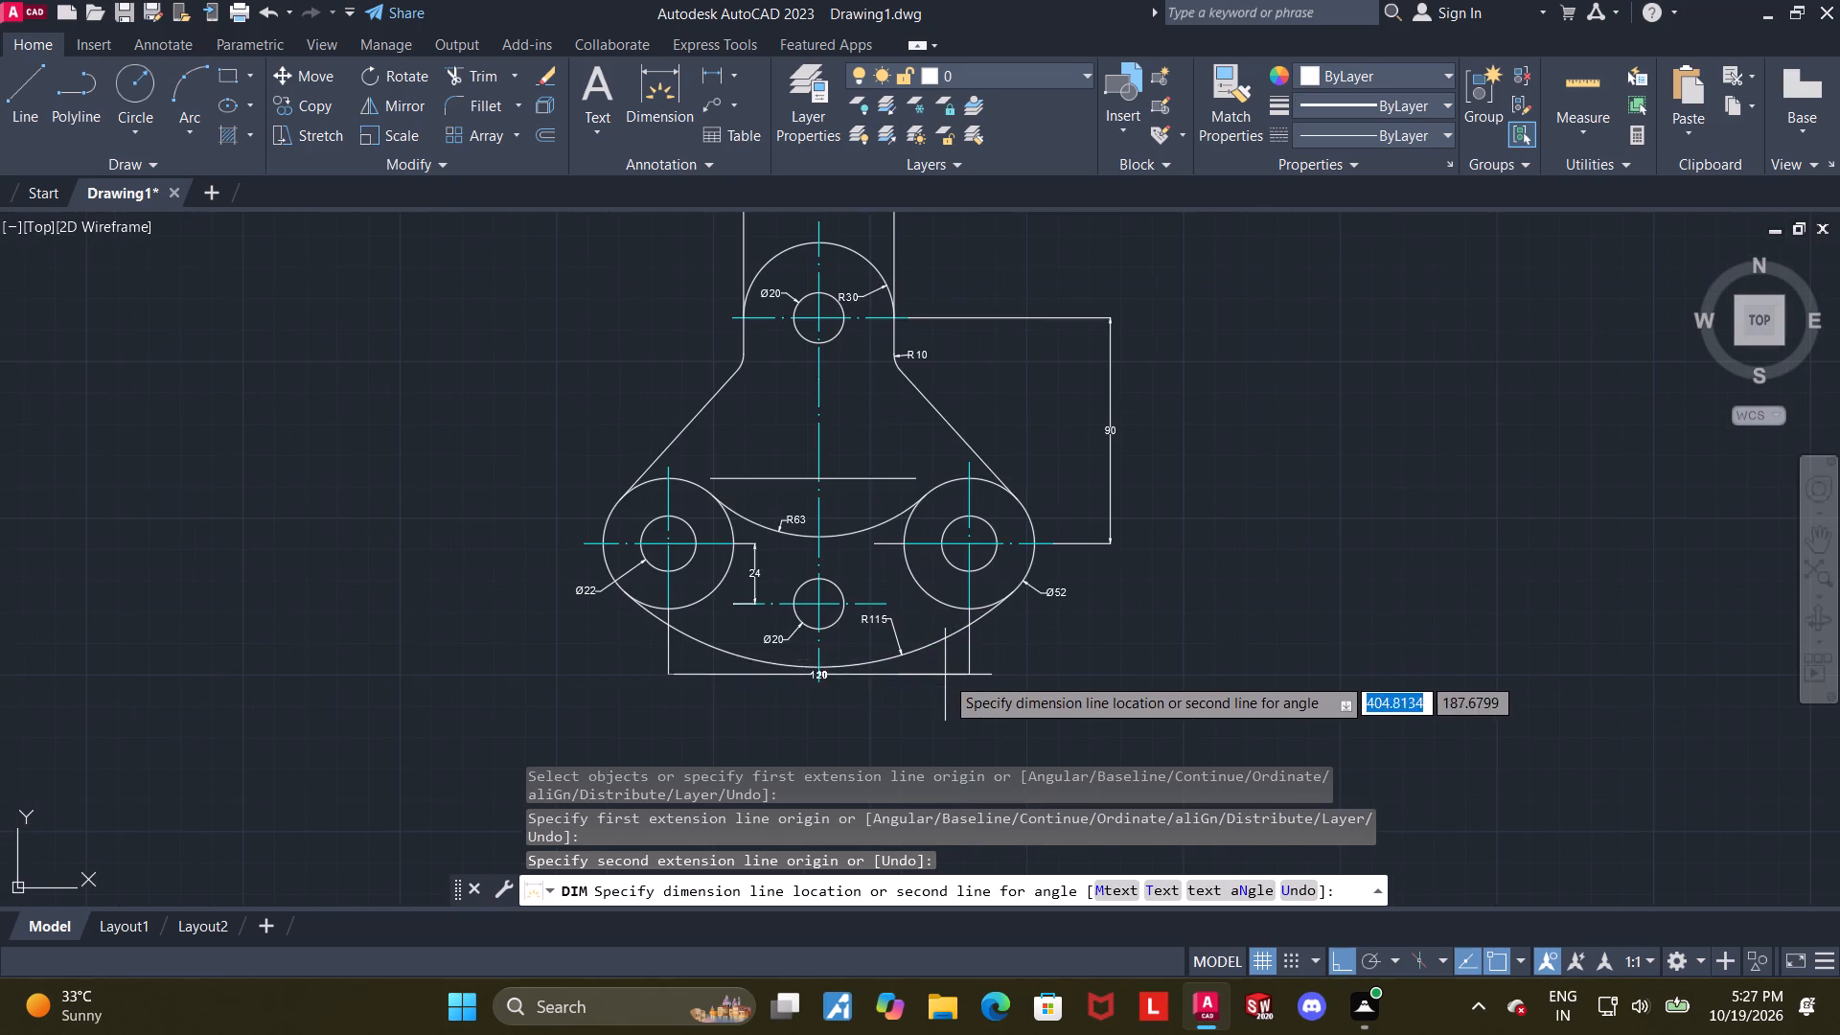
click(930, 713)
key(Escape)
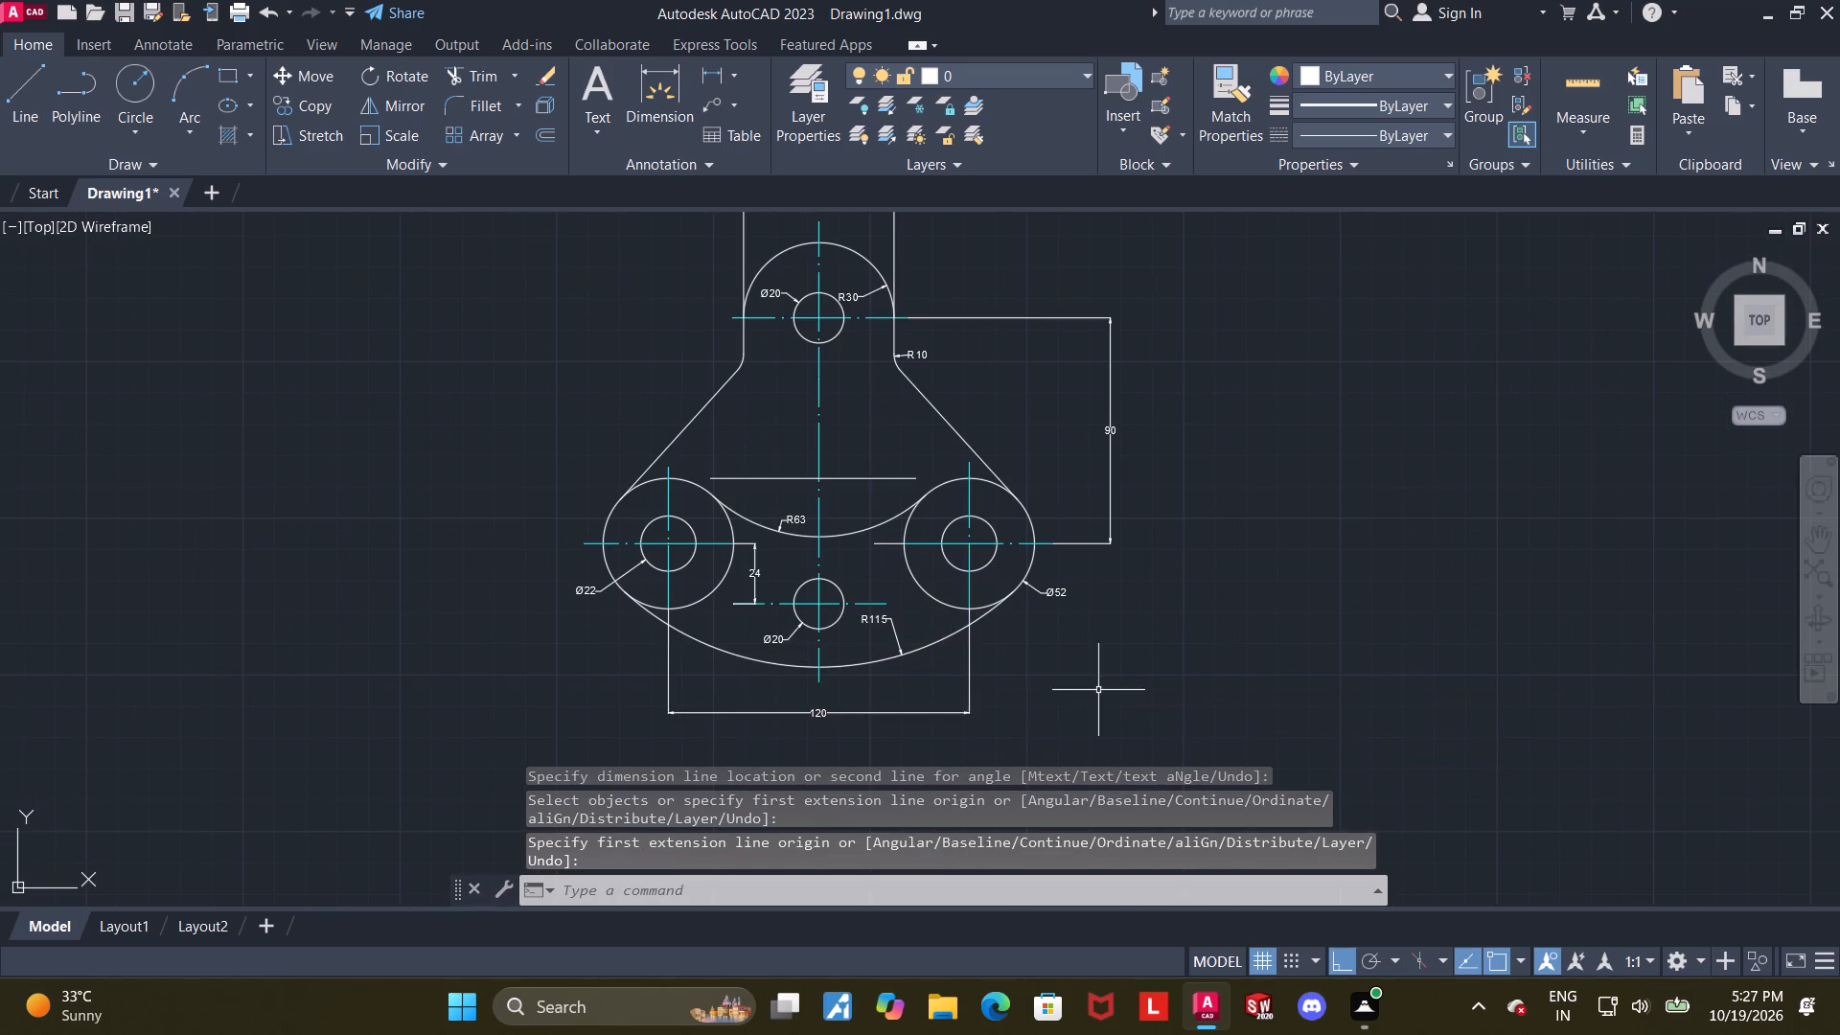
Examine the area enclosed by the slanted sides, the neck and the inner horizontal line.
middle_drag(1100, 689, 1125, 728)
scroll(856, 678, up, 1)
middle_drag(861, 681, 940, 666)
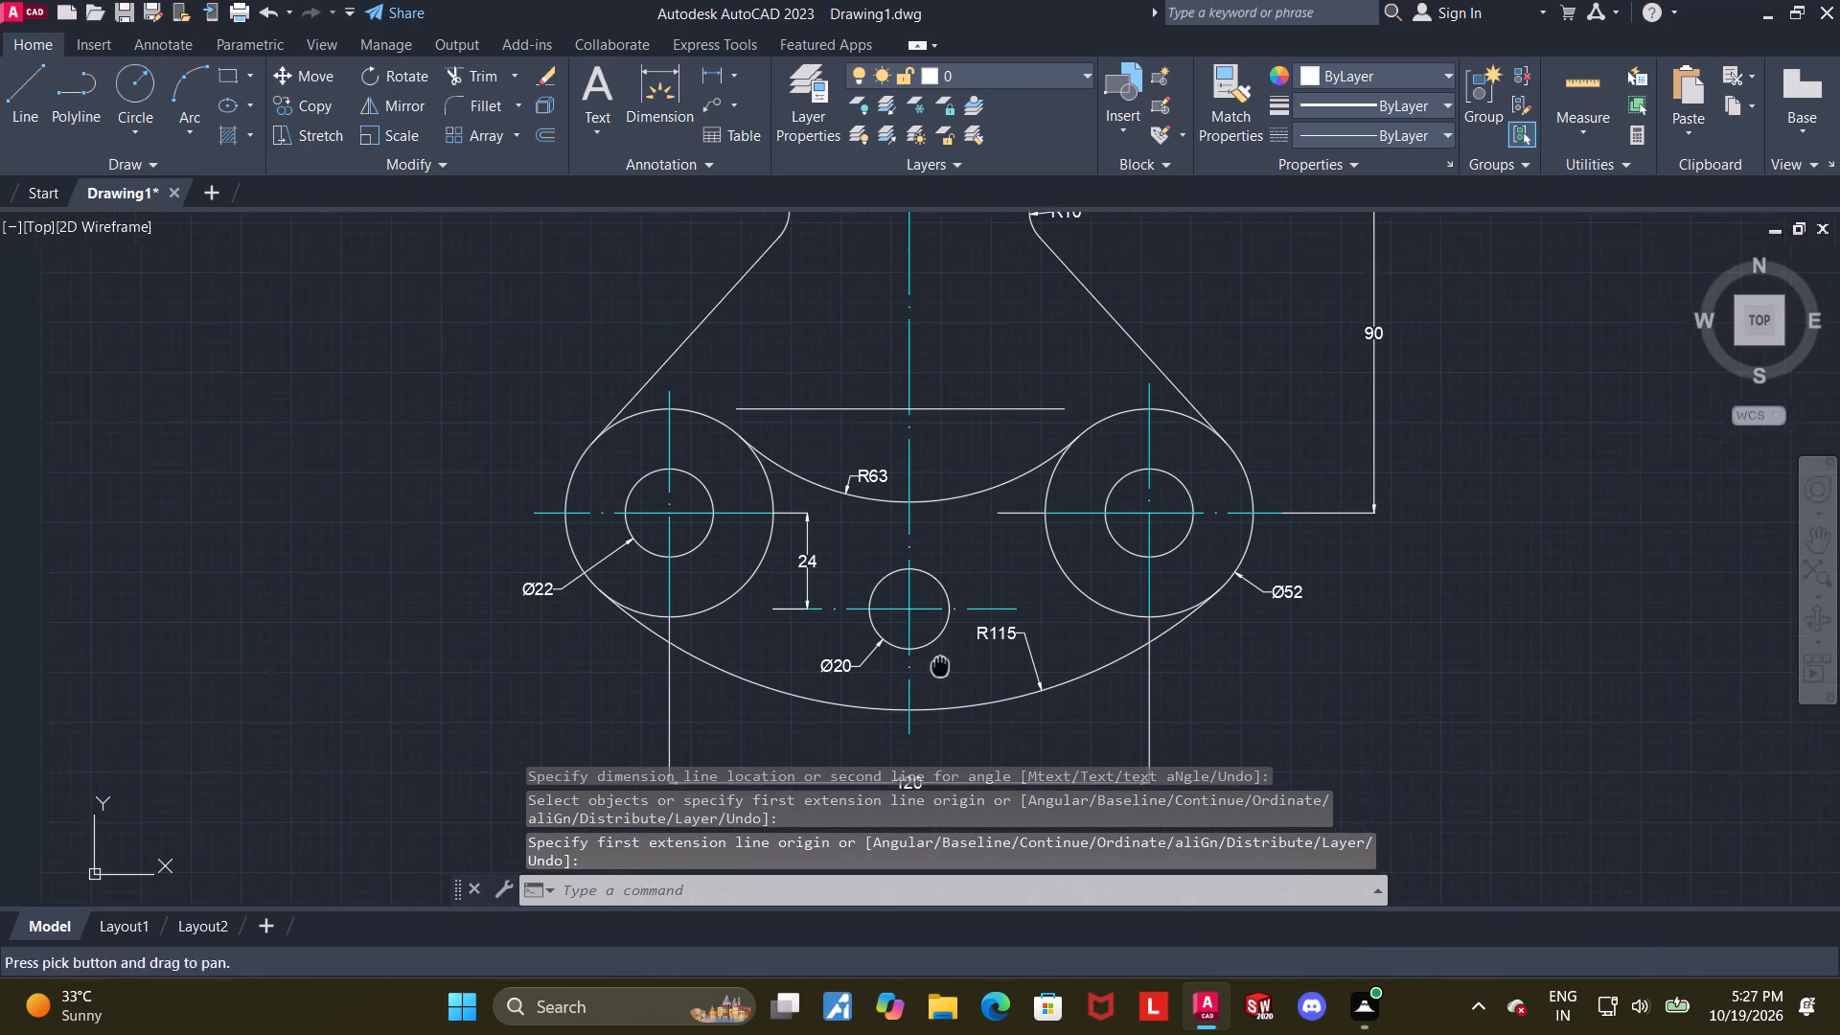
middle_drag(875, 632, 867, 651)
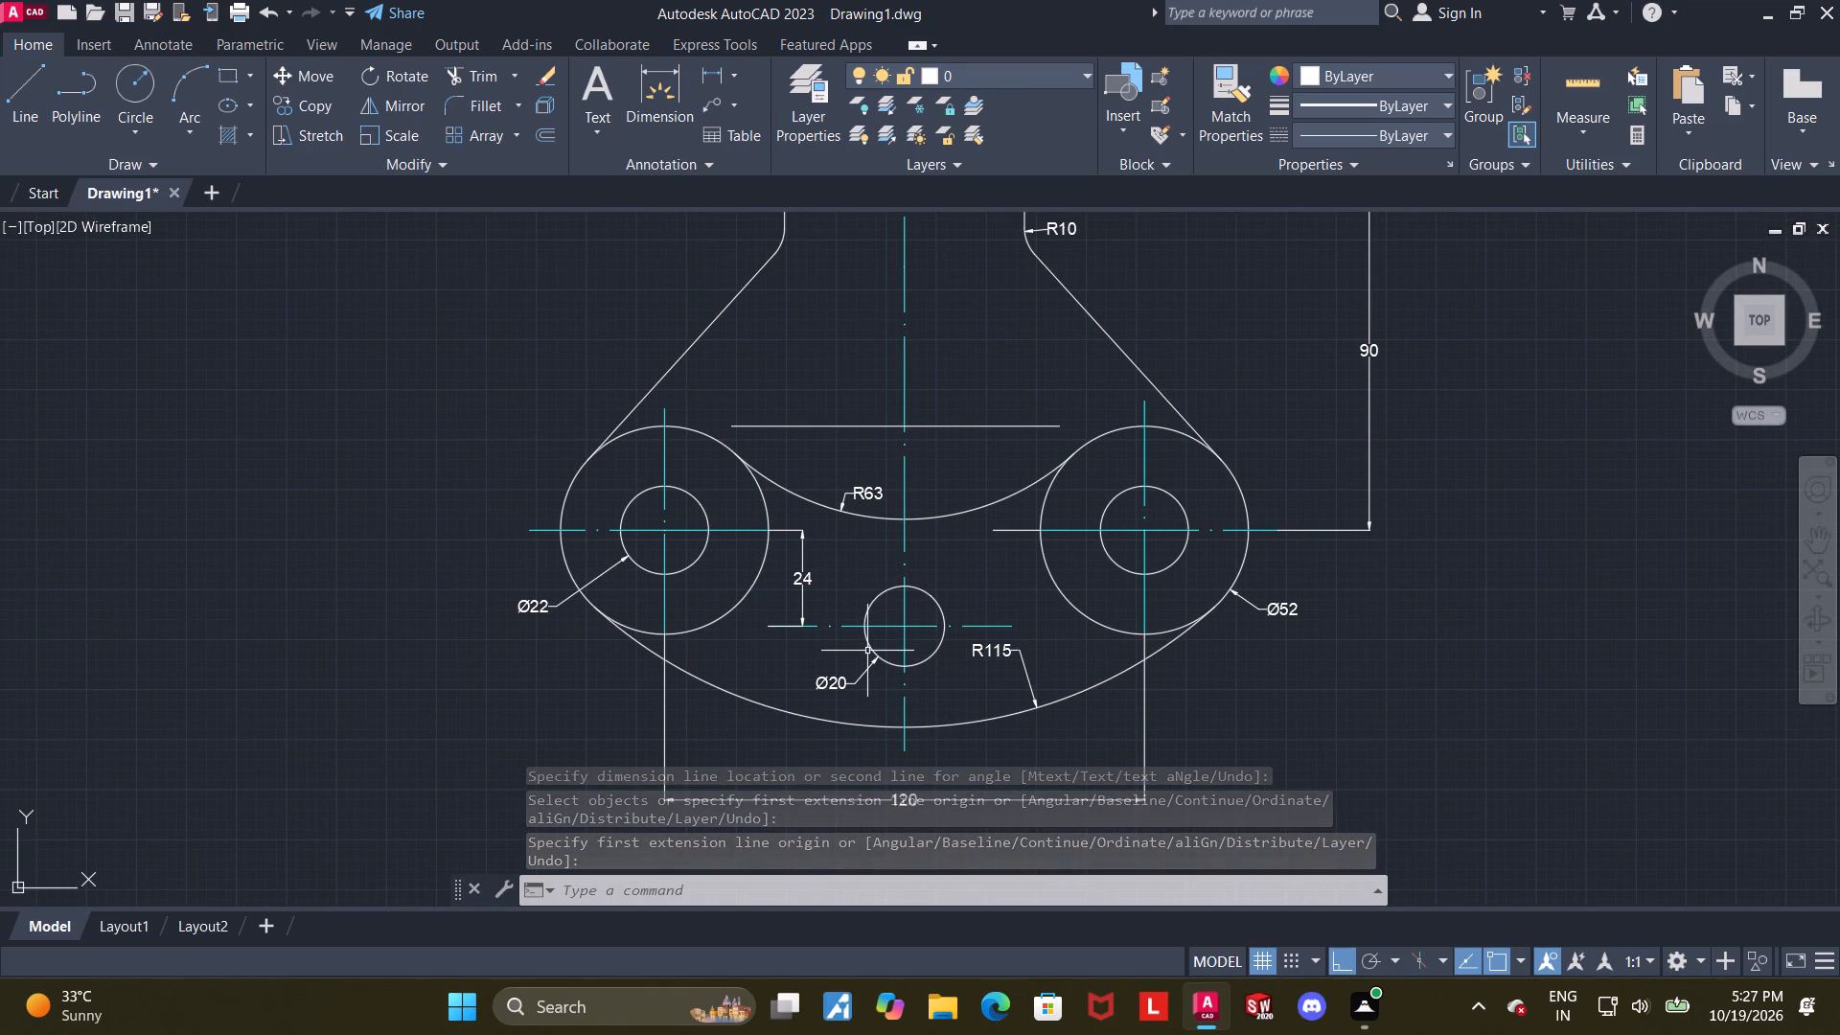
middle_drag(1044, 621, 1038, 657)
middle_drag(1034, 654, 1032, 684)
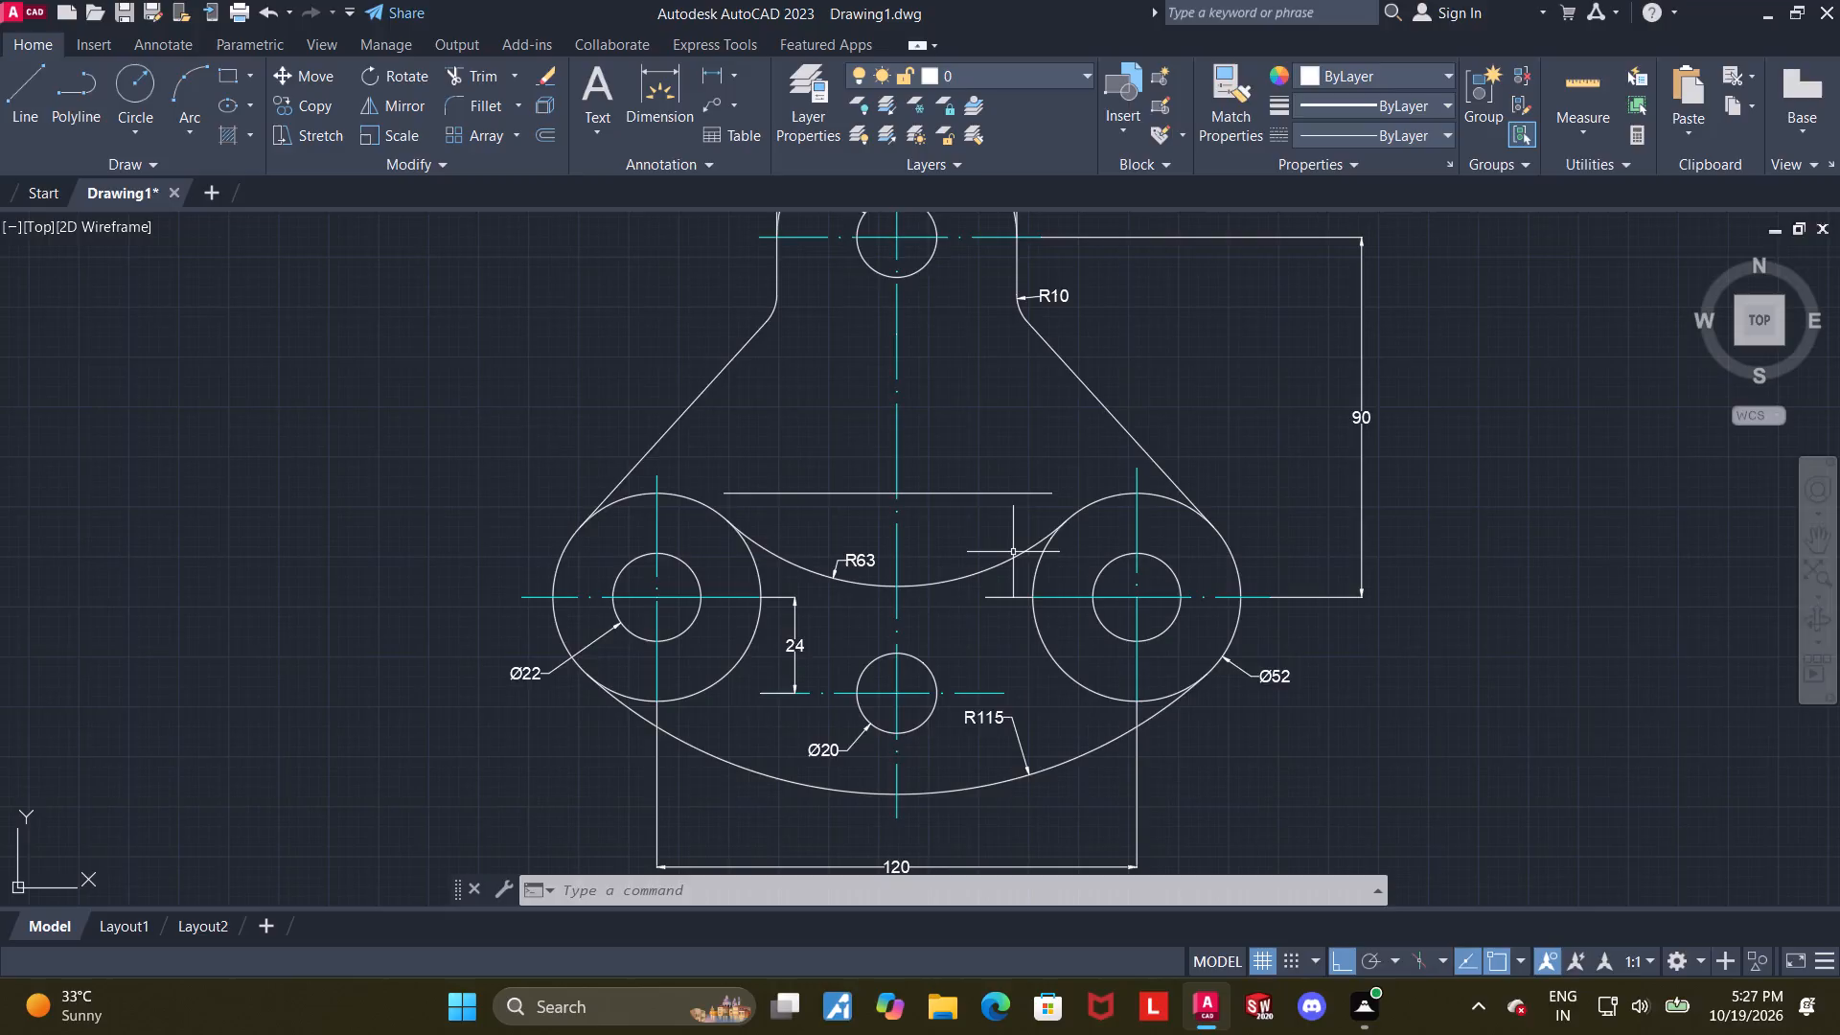
middle_drag(991, 528, 986, 589)
middle_drag(989, 608, 989, 637)
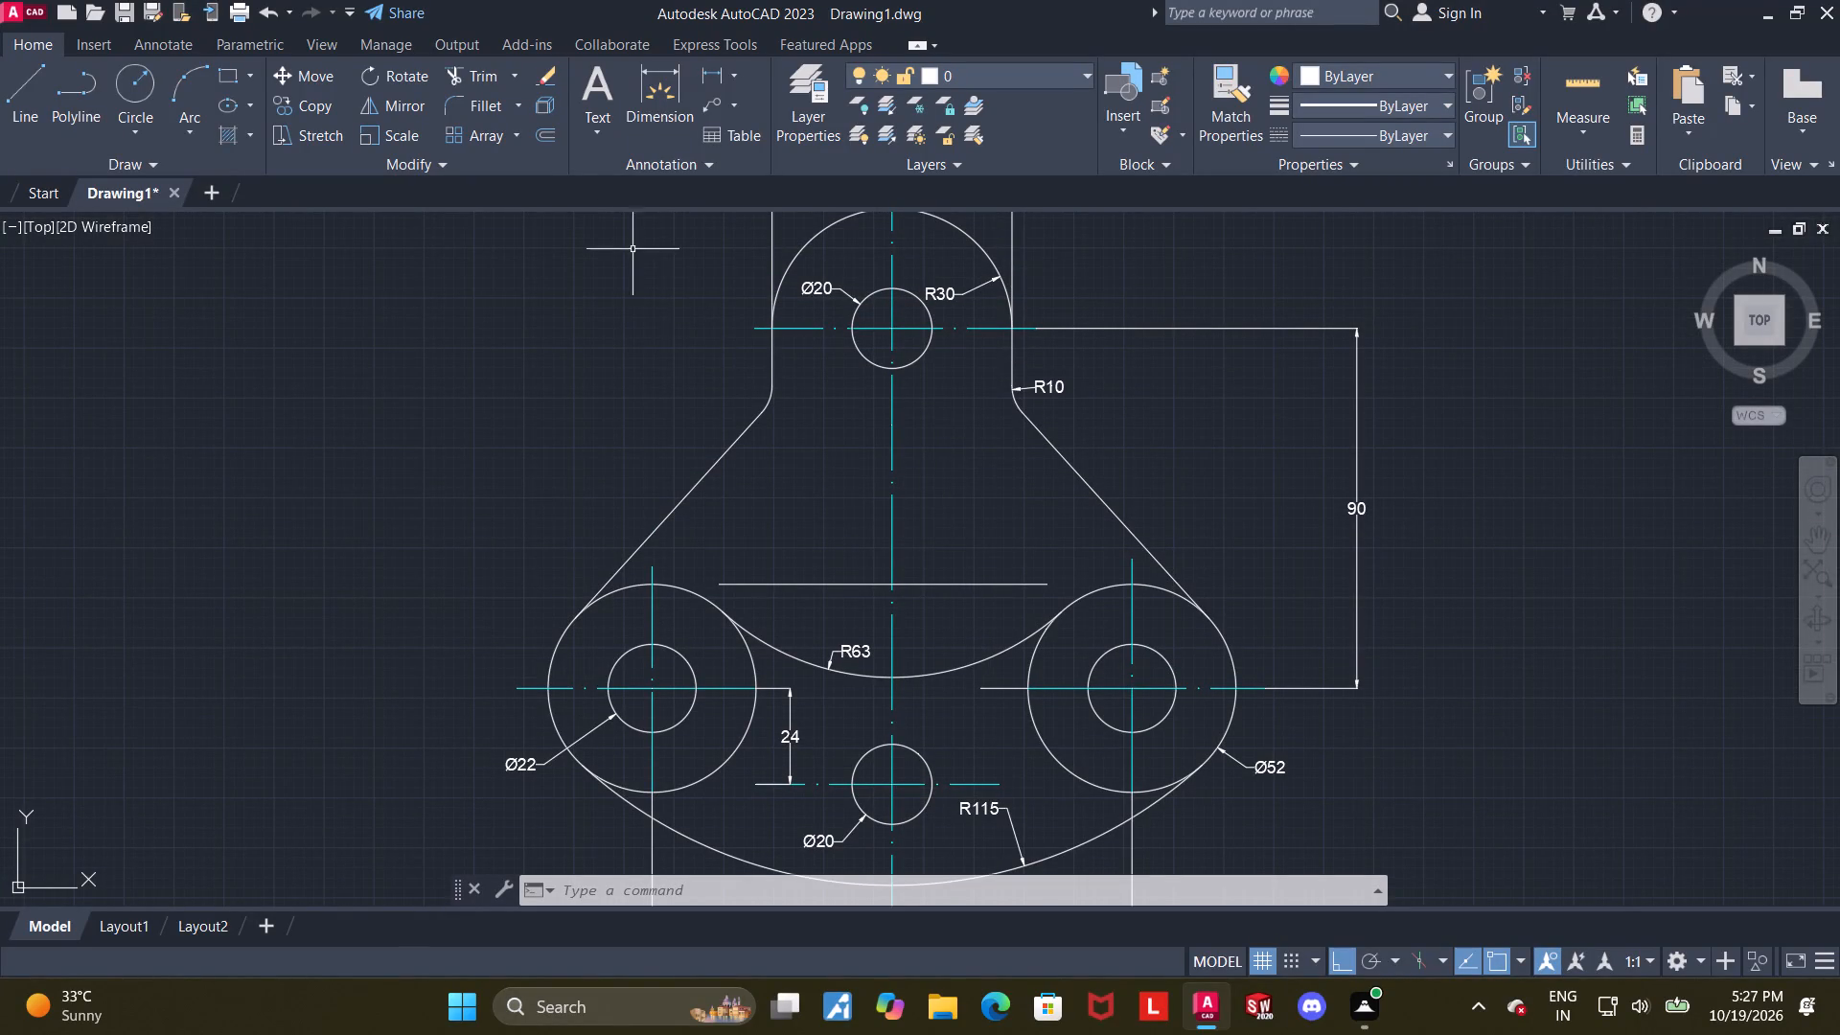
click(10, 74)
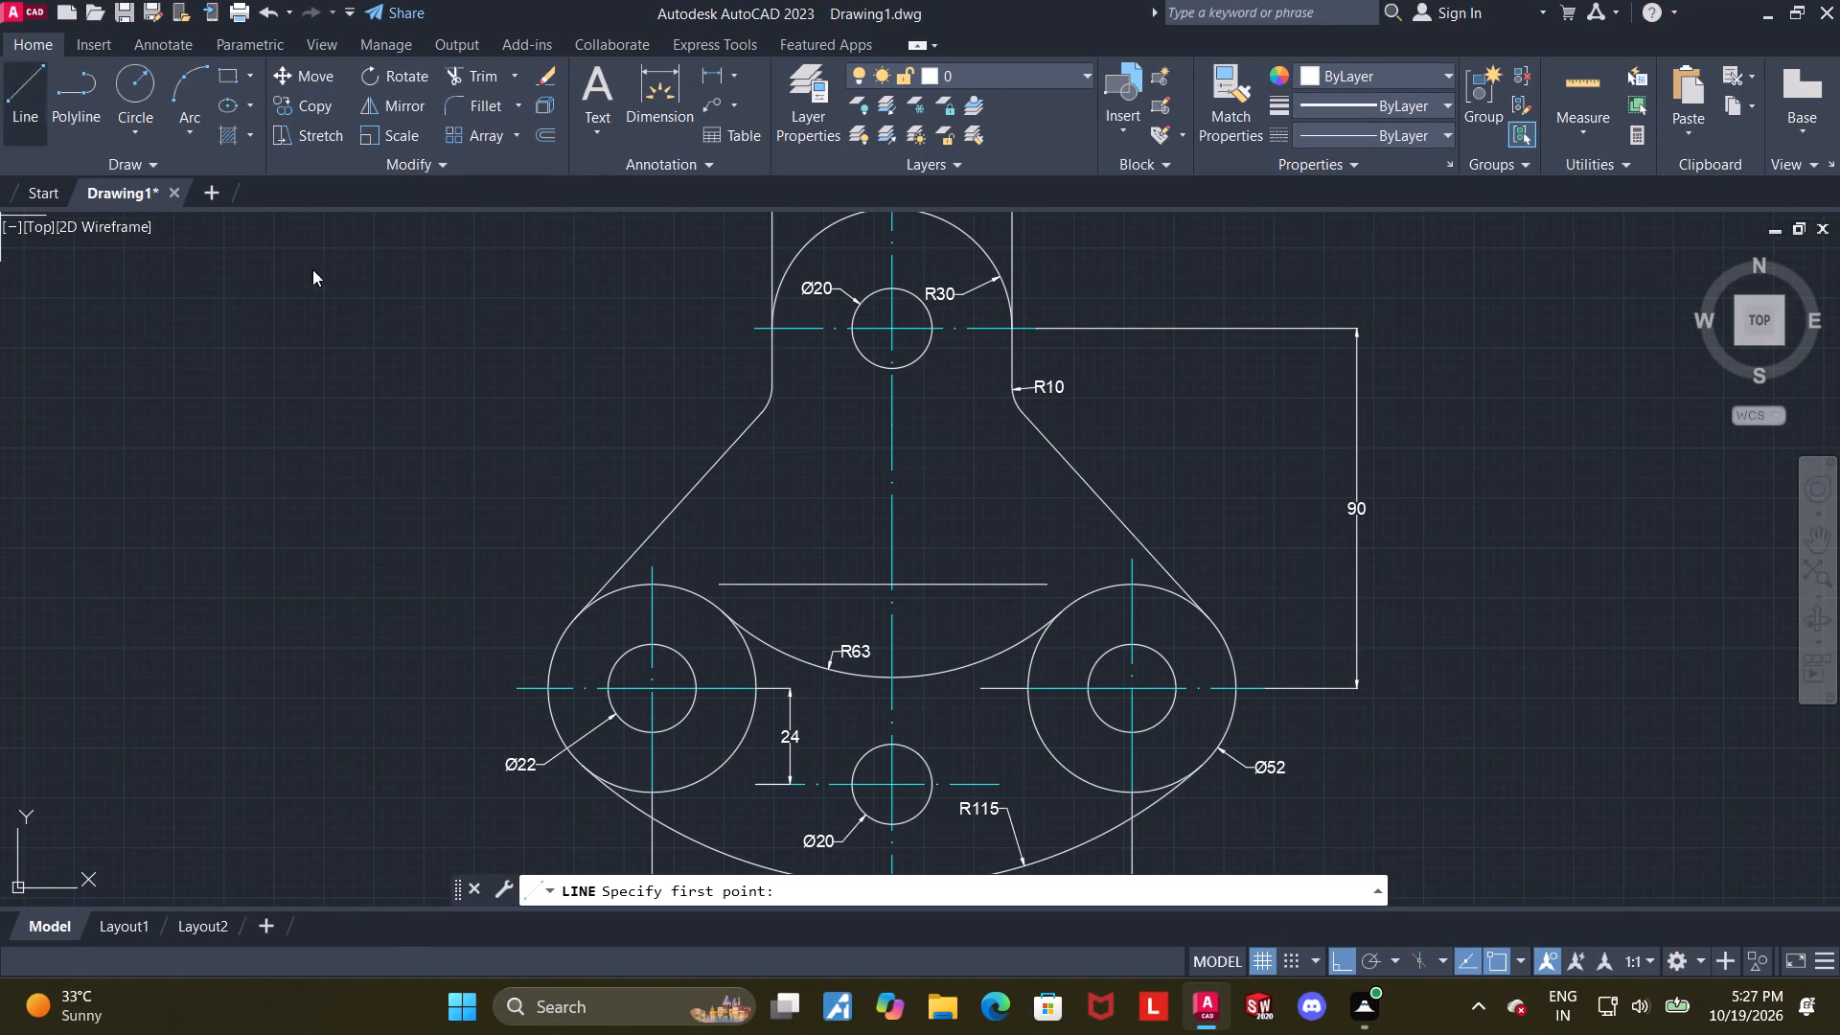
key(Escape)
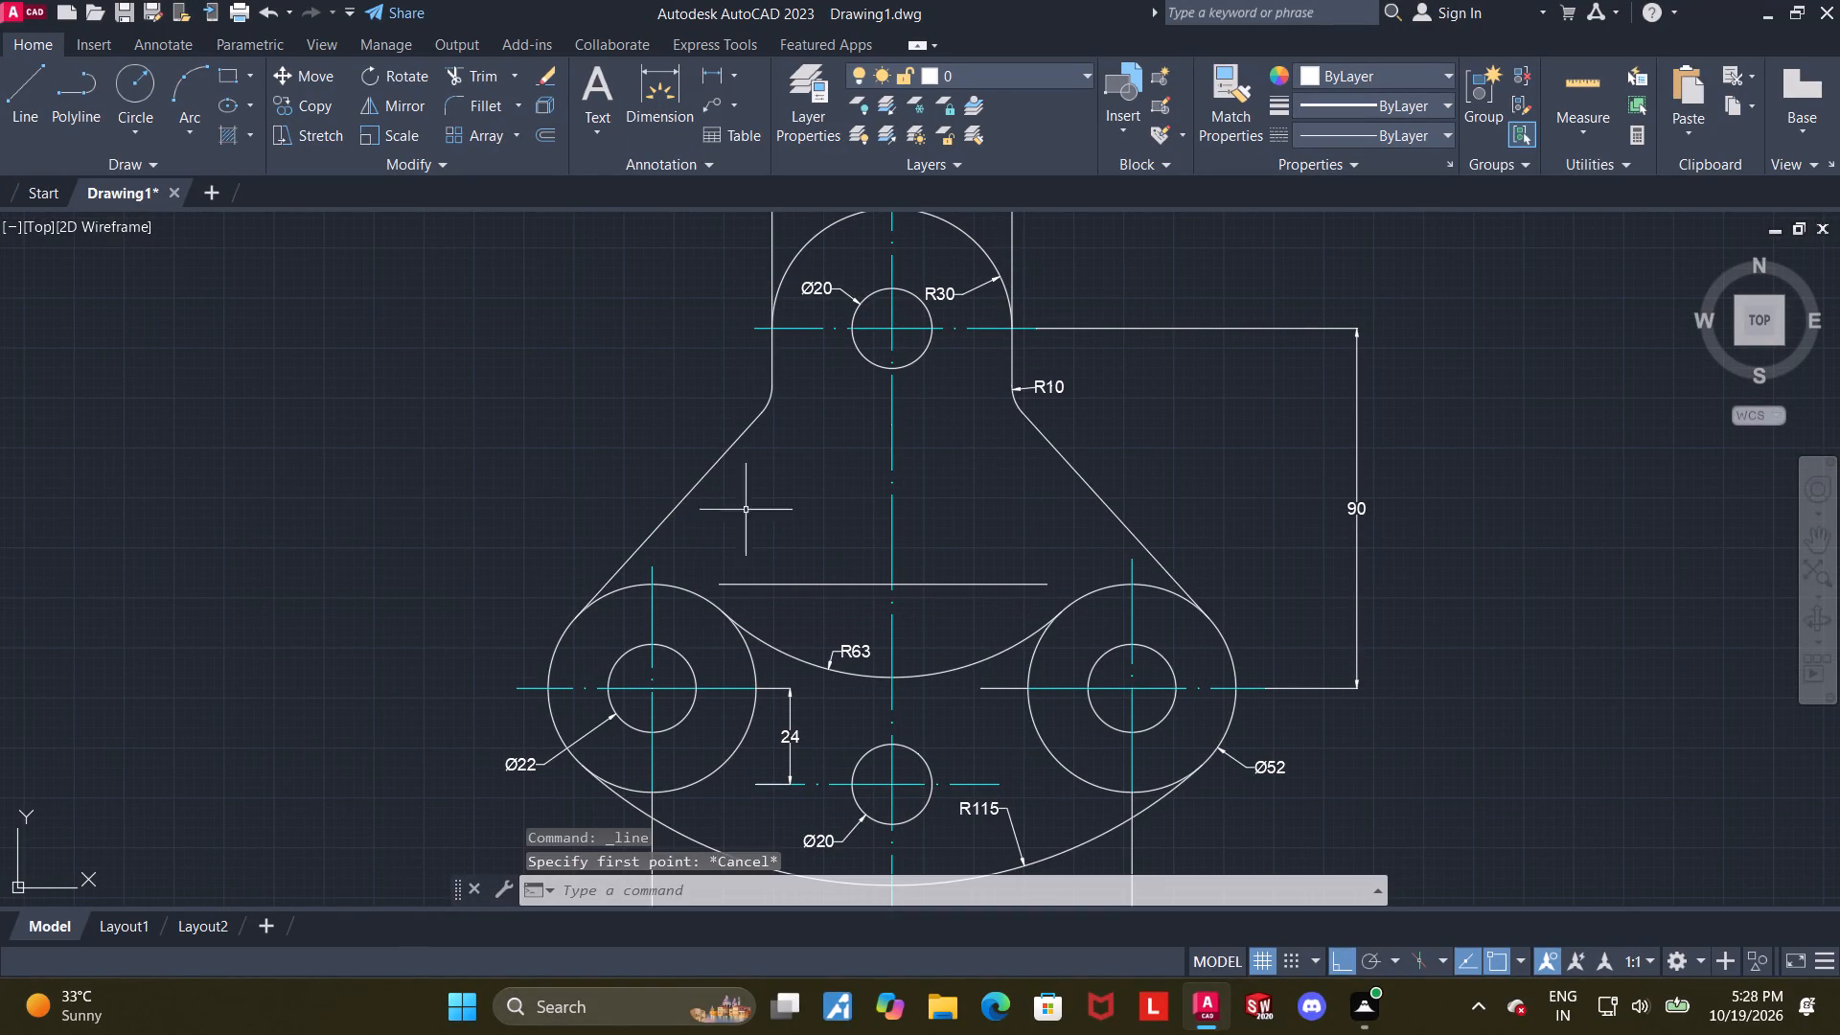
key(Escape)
Offset the left slanted tangent line 25 units toward the inside of the part.
click(701, 479)
text(offset)
key(Return)
key(Return)
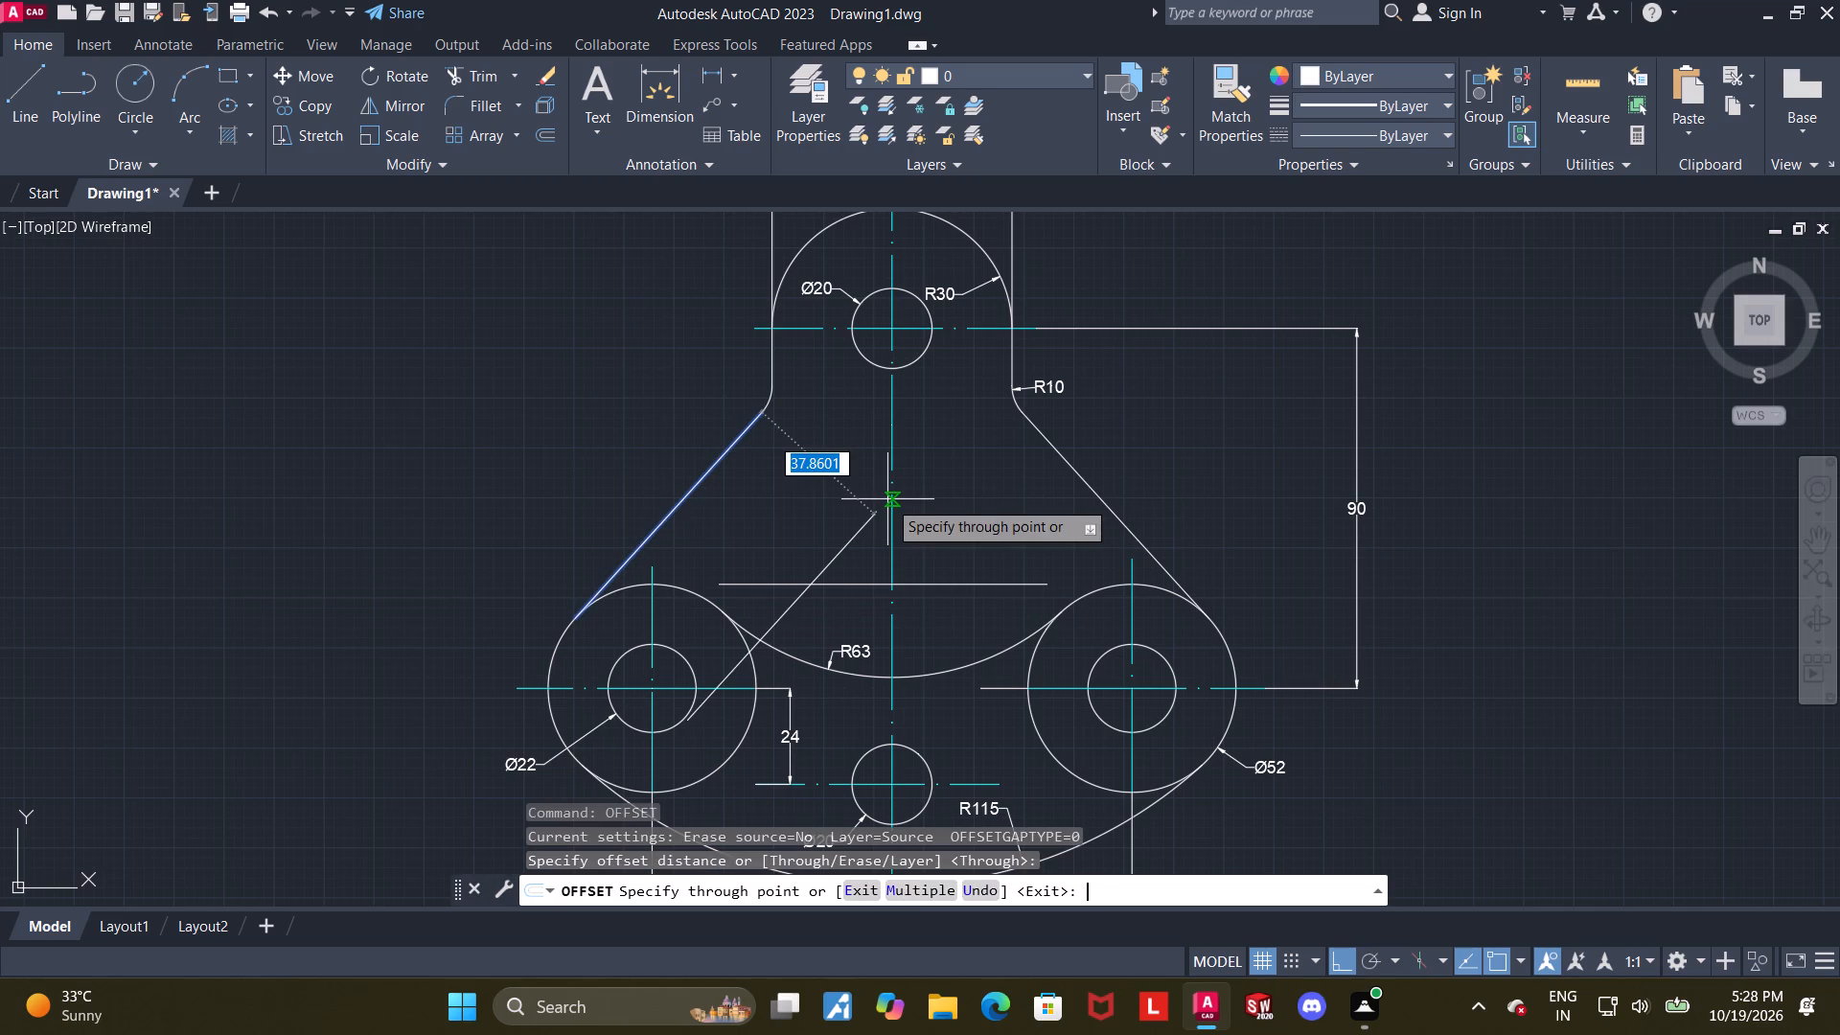
text(25)
key(Return)
key(Escape)
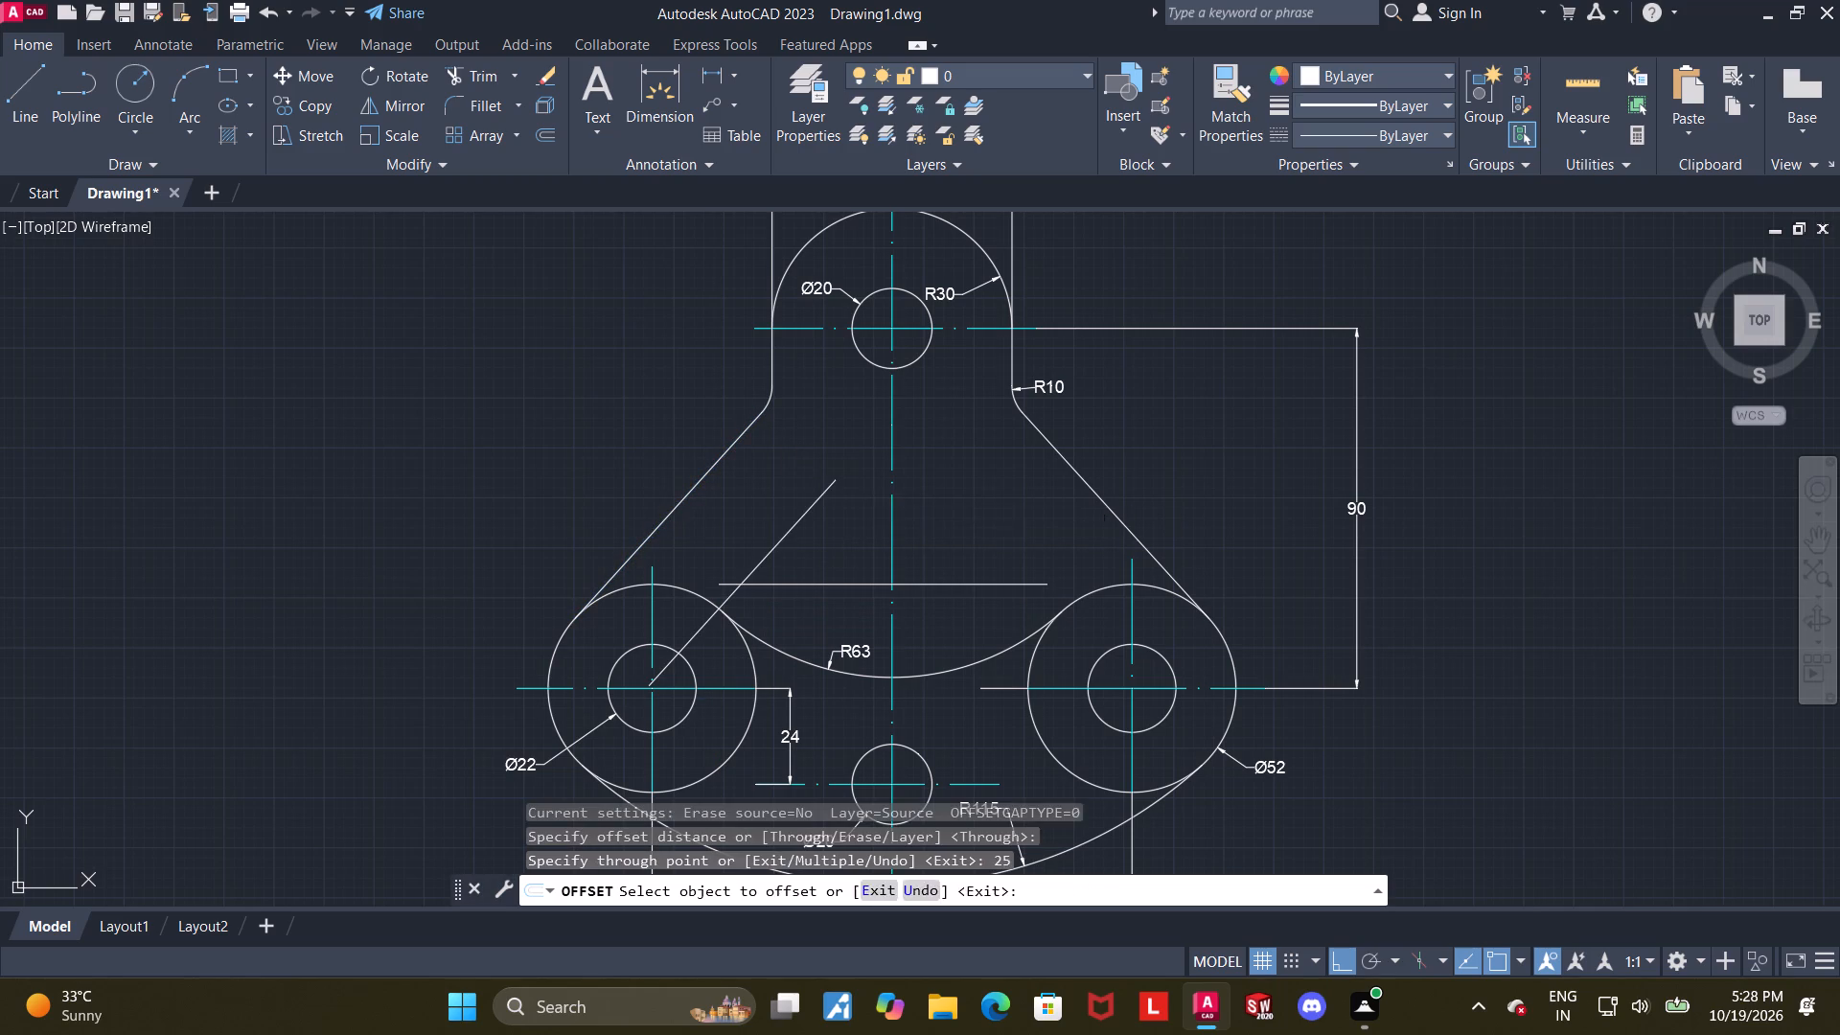
key(Escape)
Extend the upper end of the offset slanted line to the vertical centerline.
click(517, 72)
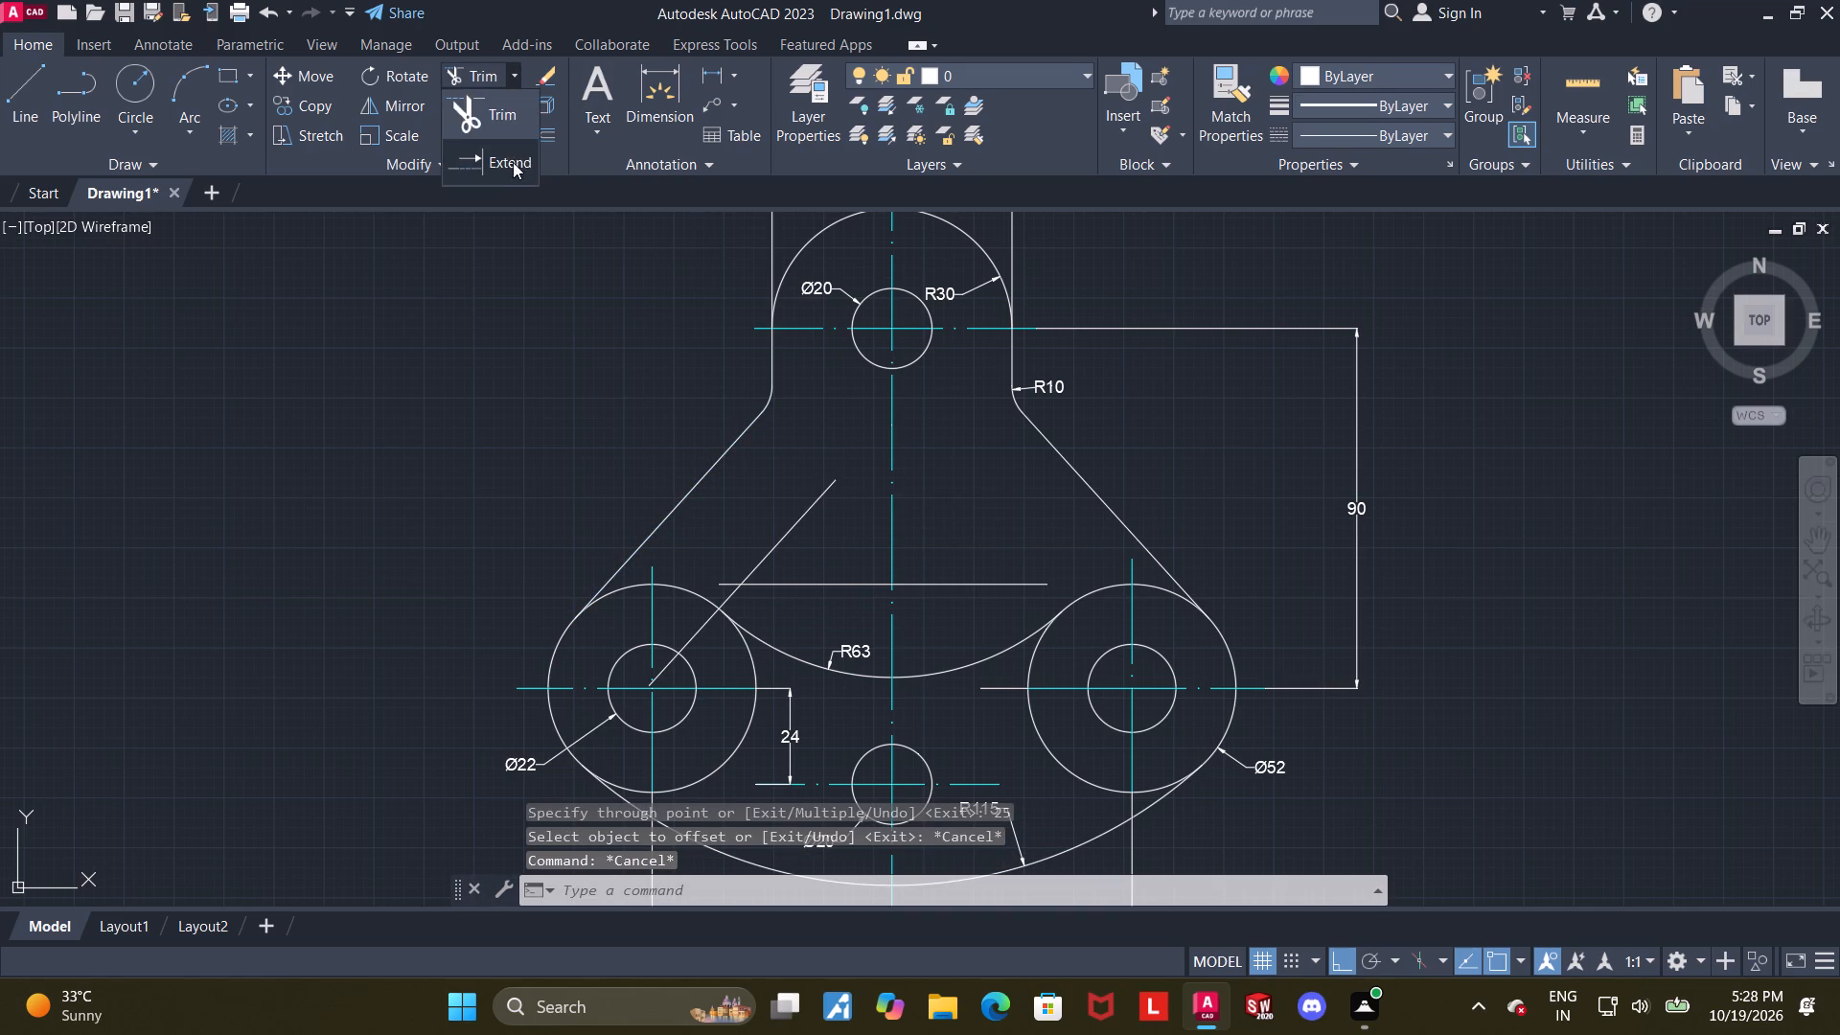
click(513, 162)
click(822, 496)
key(Escape)
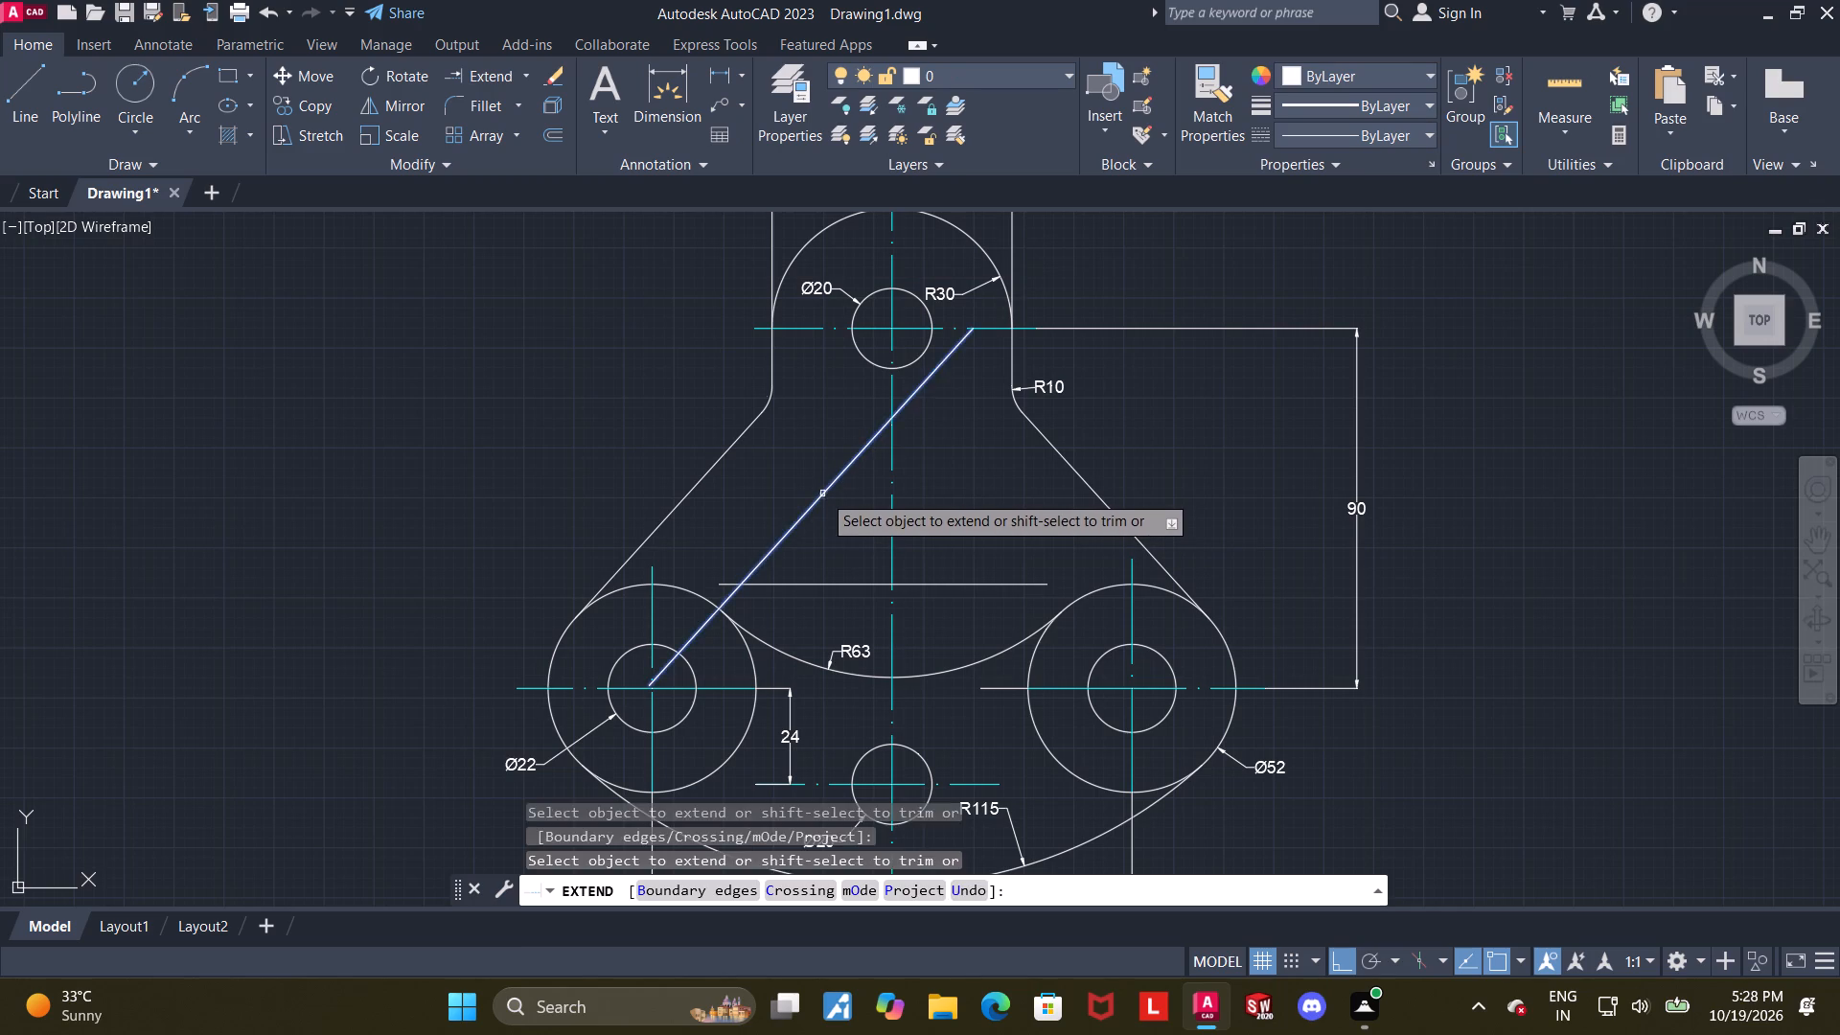
key(Escape)
Trim the offset slanted line between the left boss's outer circle and its Ø22 hole.
click(527, 77)
click(520, 112)
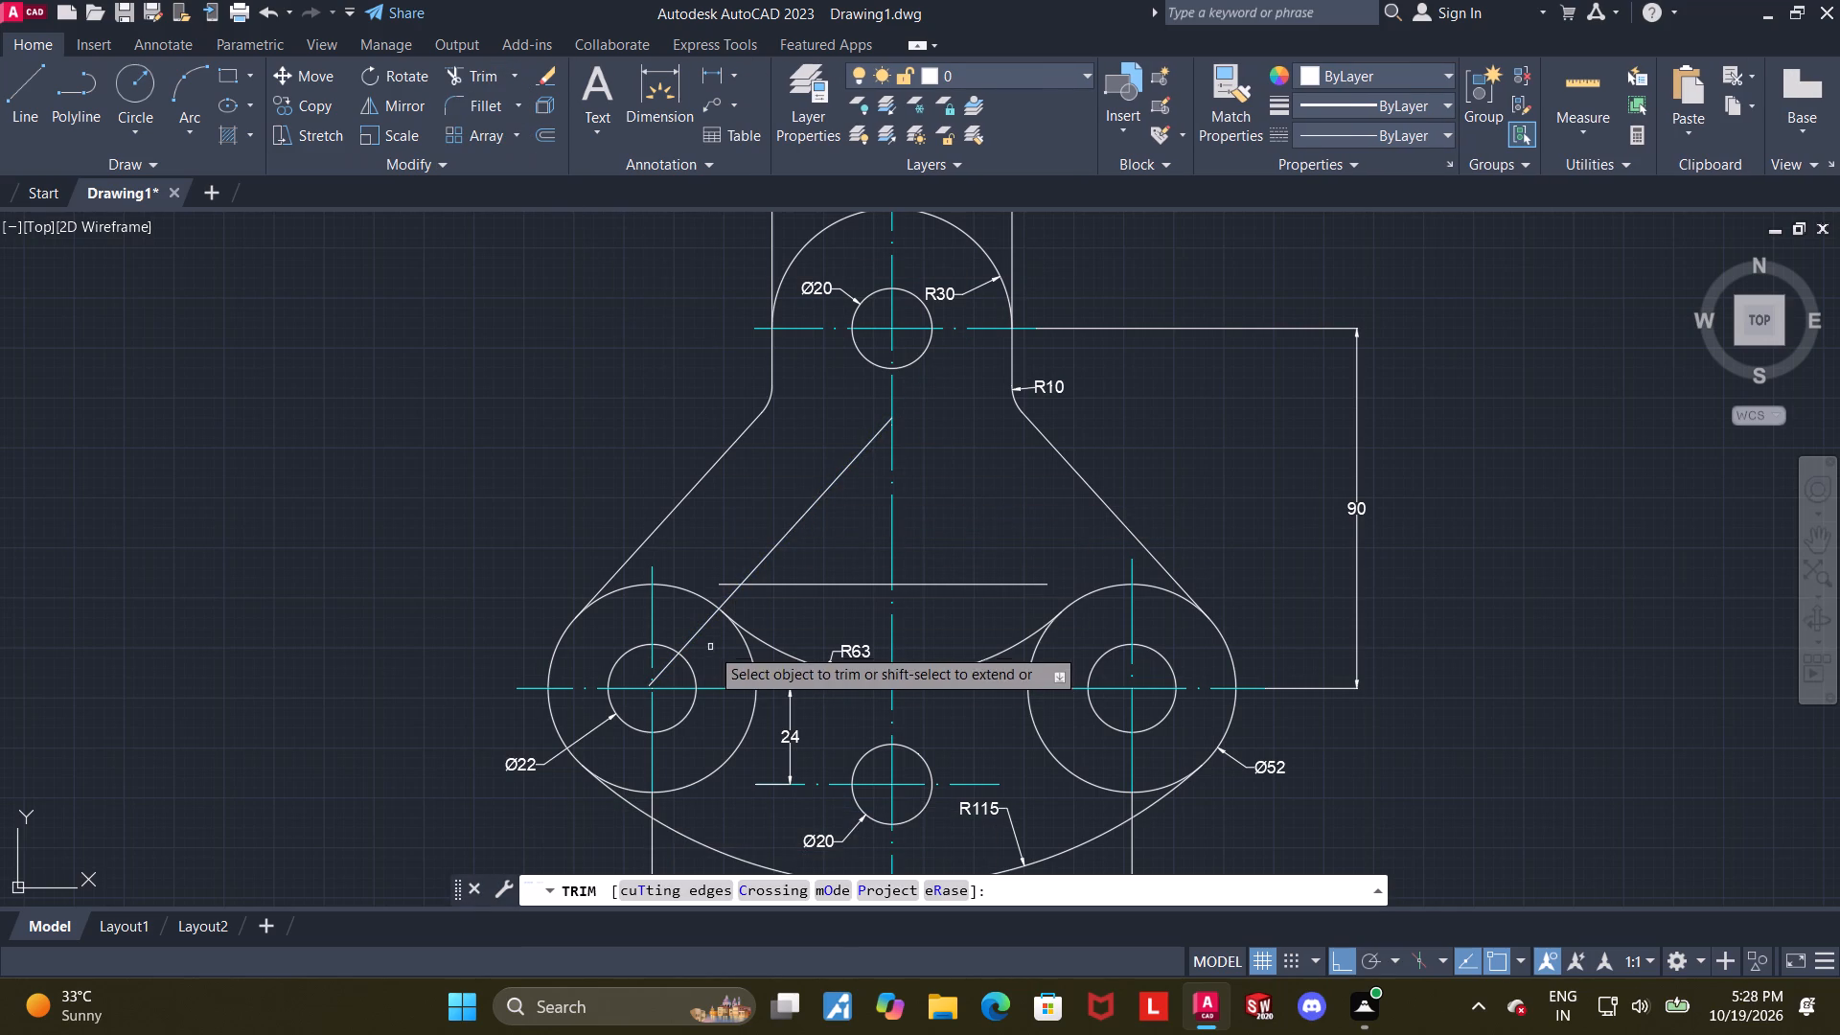
click(700, 627)
key(Escape)
Delete the leftover piece of the offset line inside the left boss's Ø22 hole.
click(662, 666)
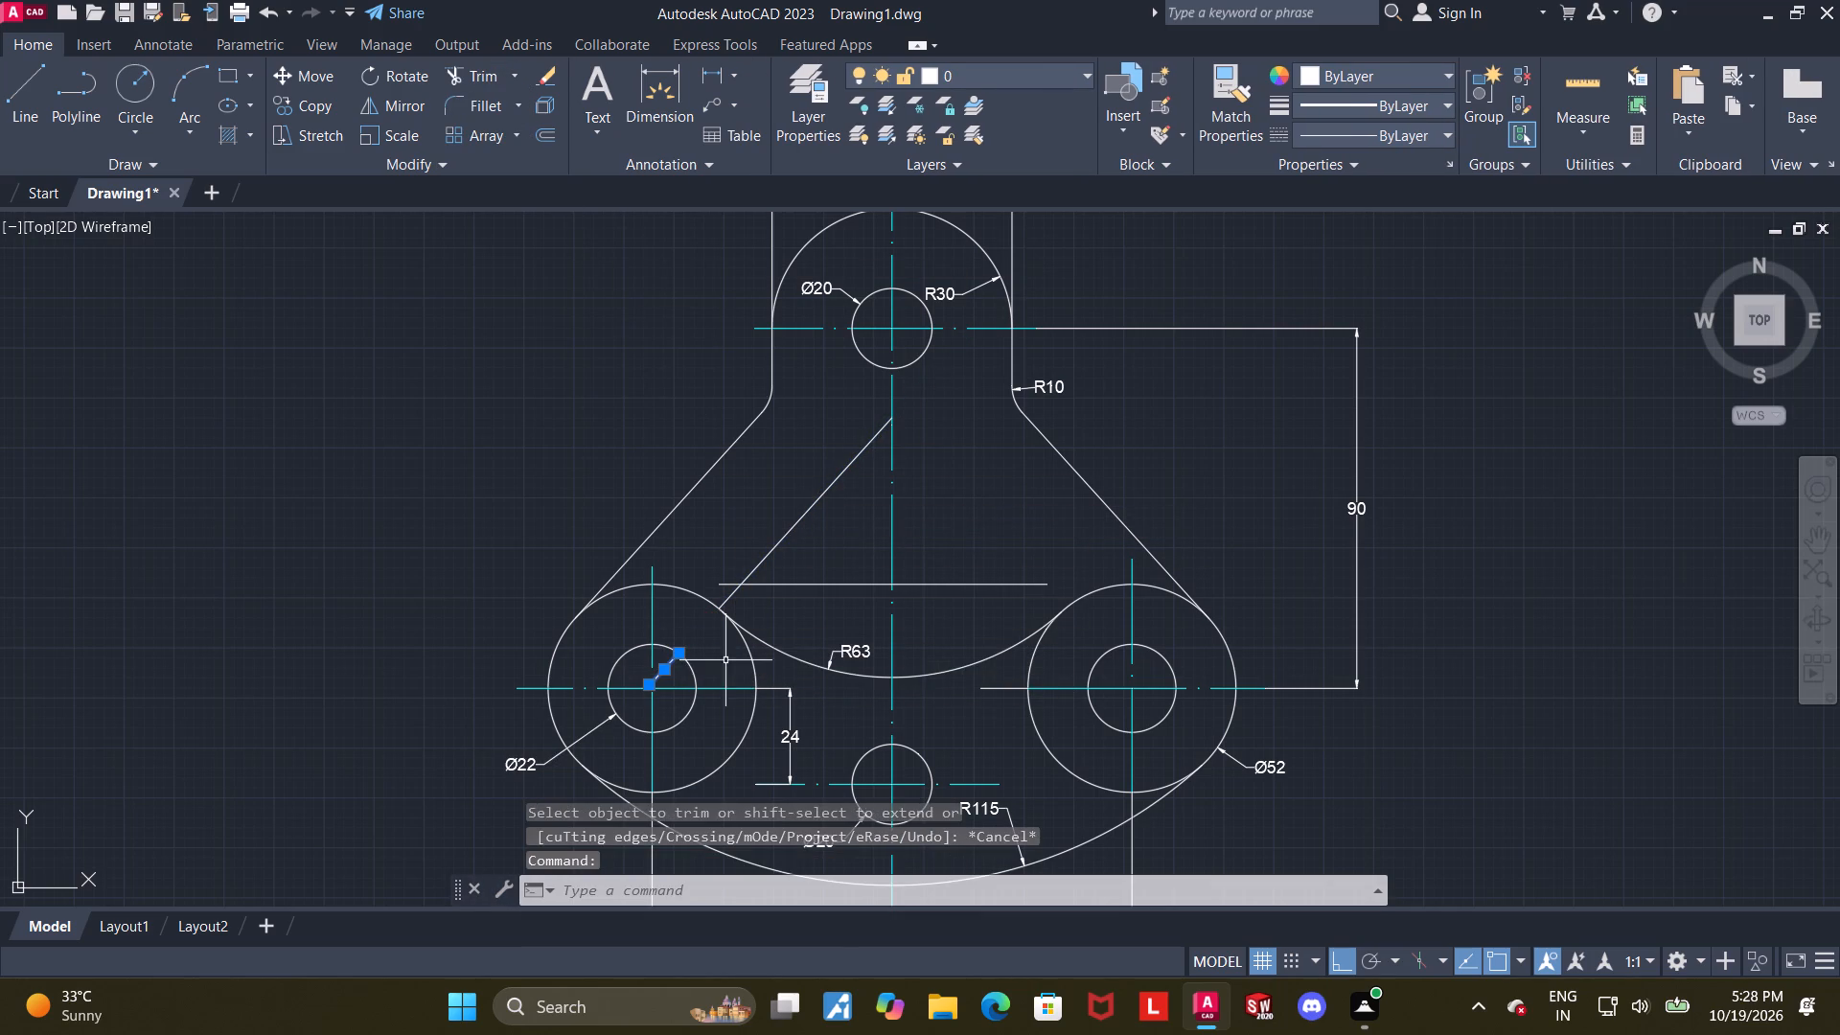
key(Delete)
Mirror the inner slanted line about the part's vertical centerline, keeping the original.
click(839, 477)
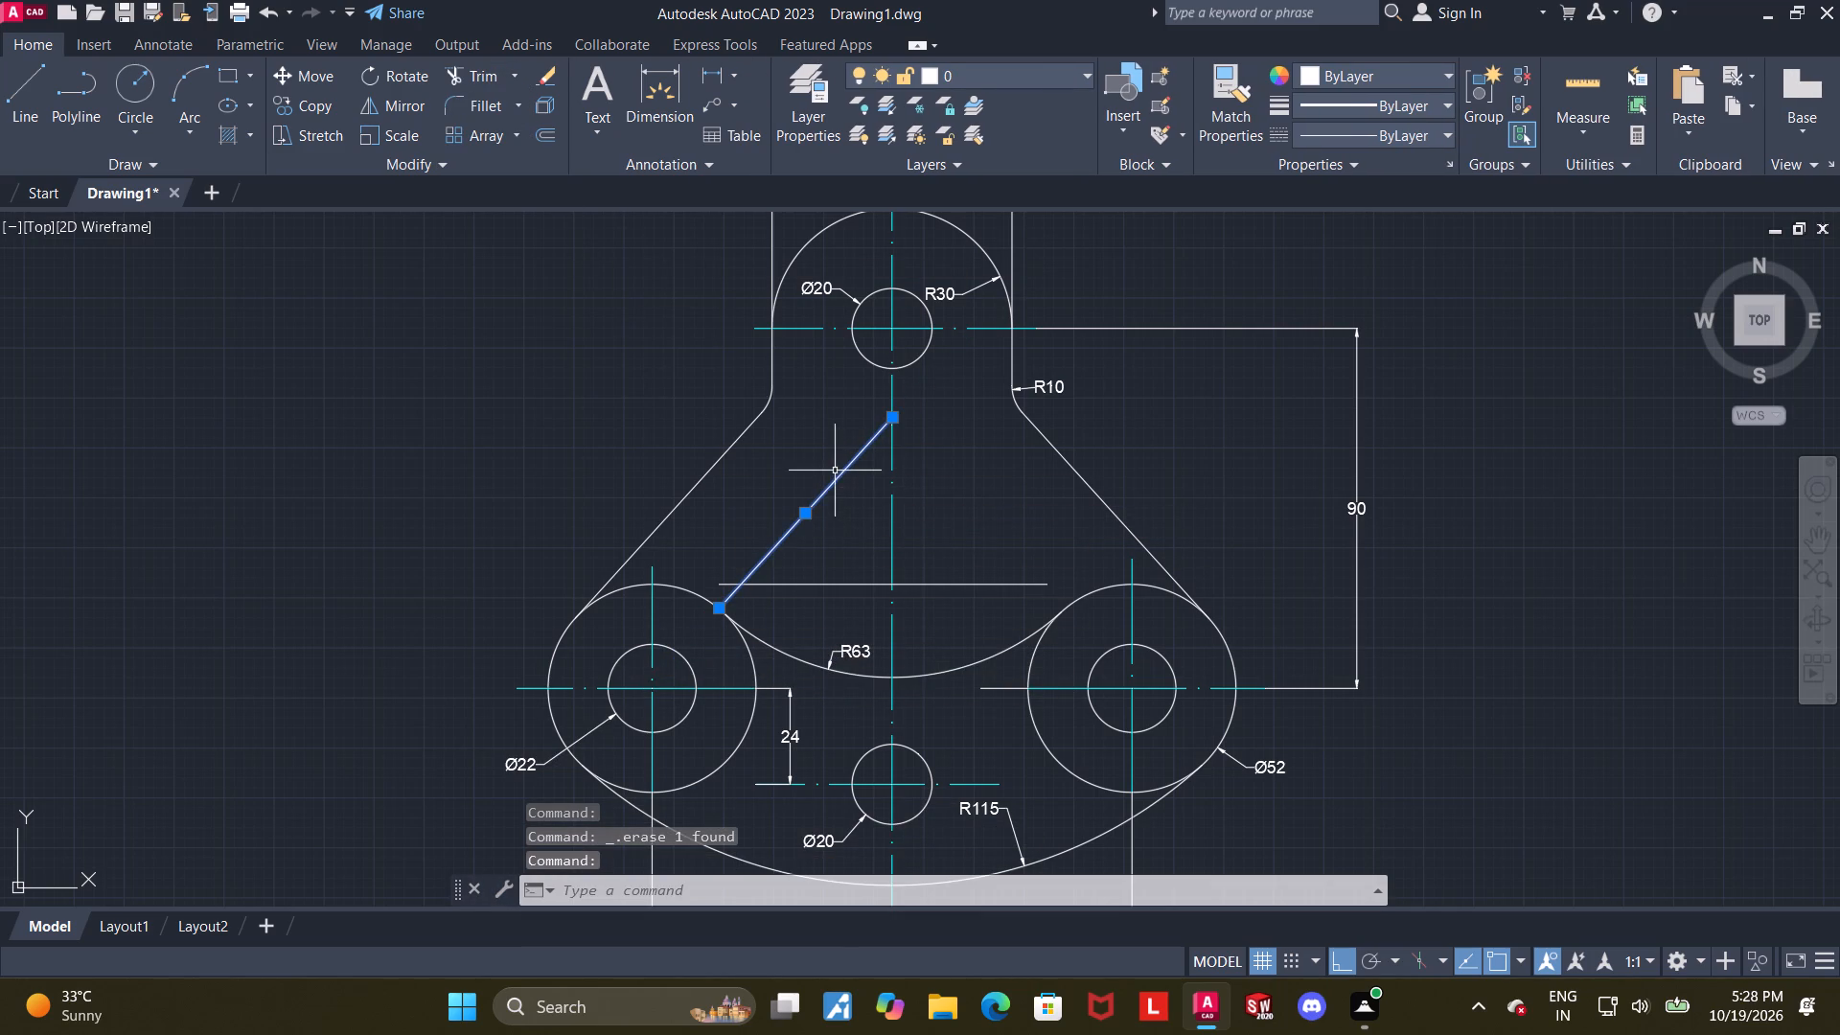
click(364, 106)
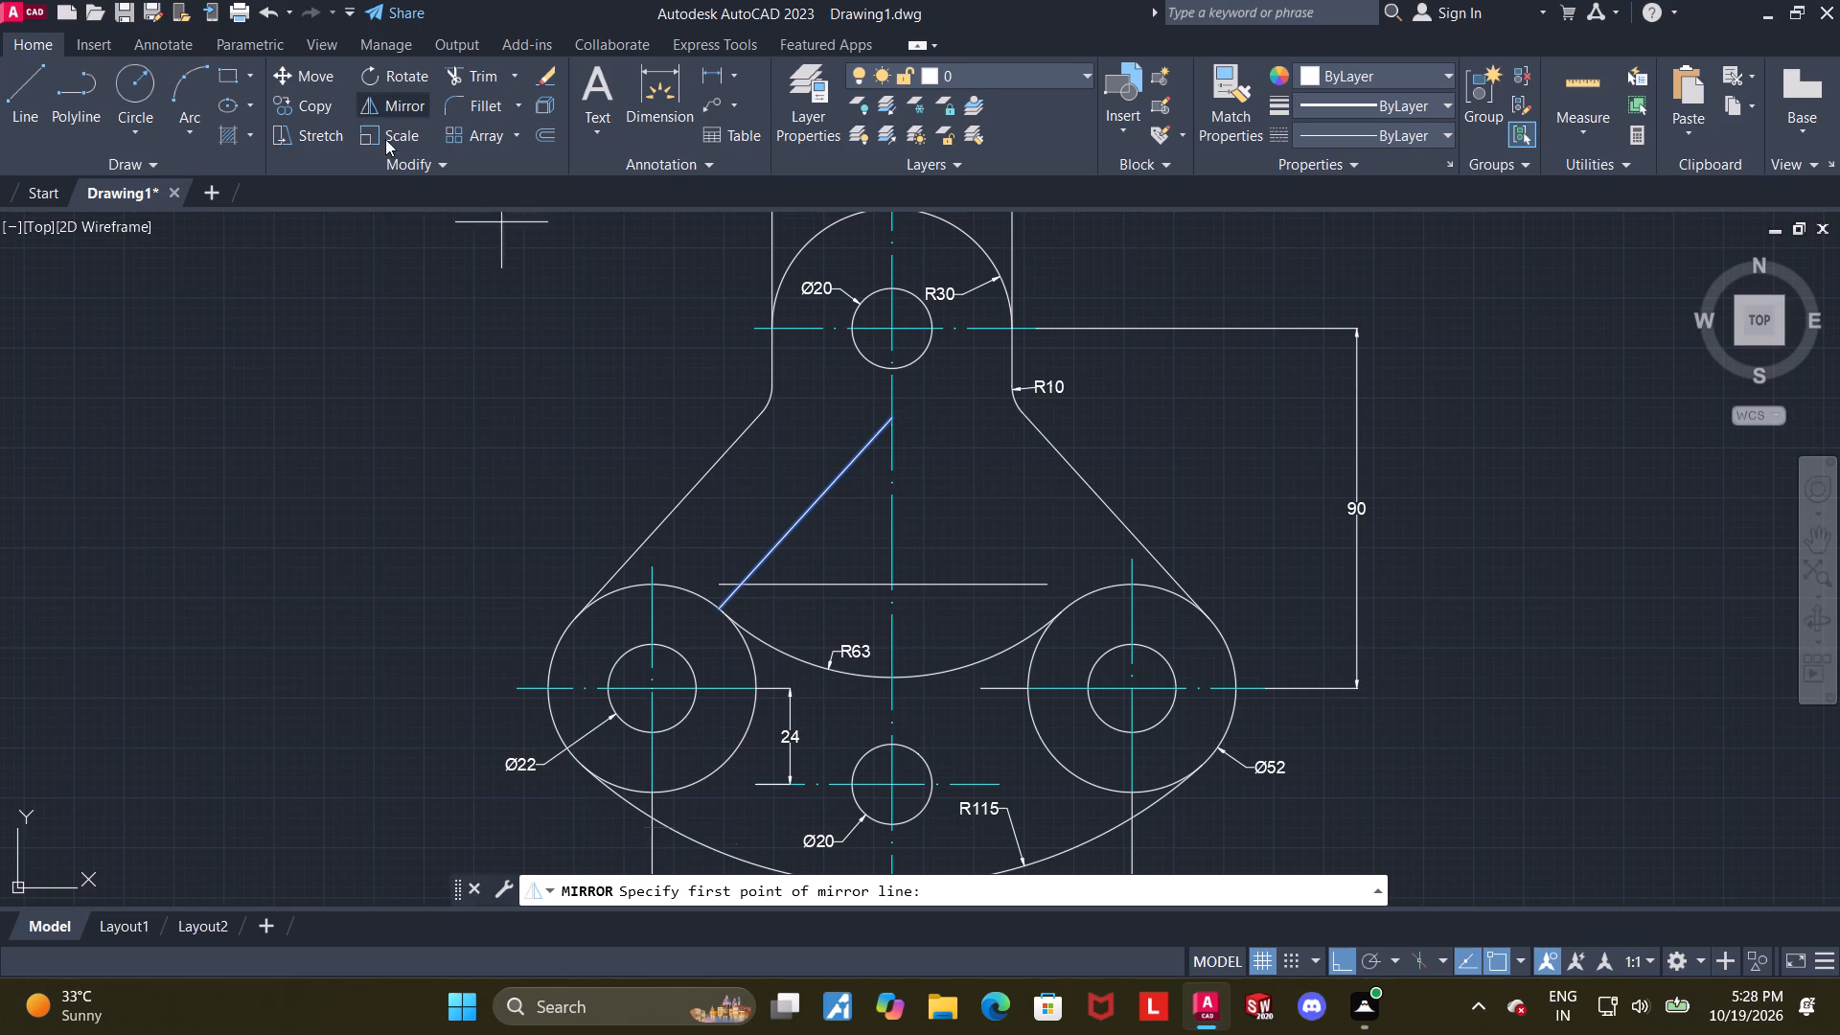
key(Return)
click(889, 588)
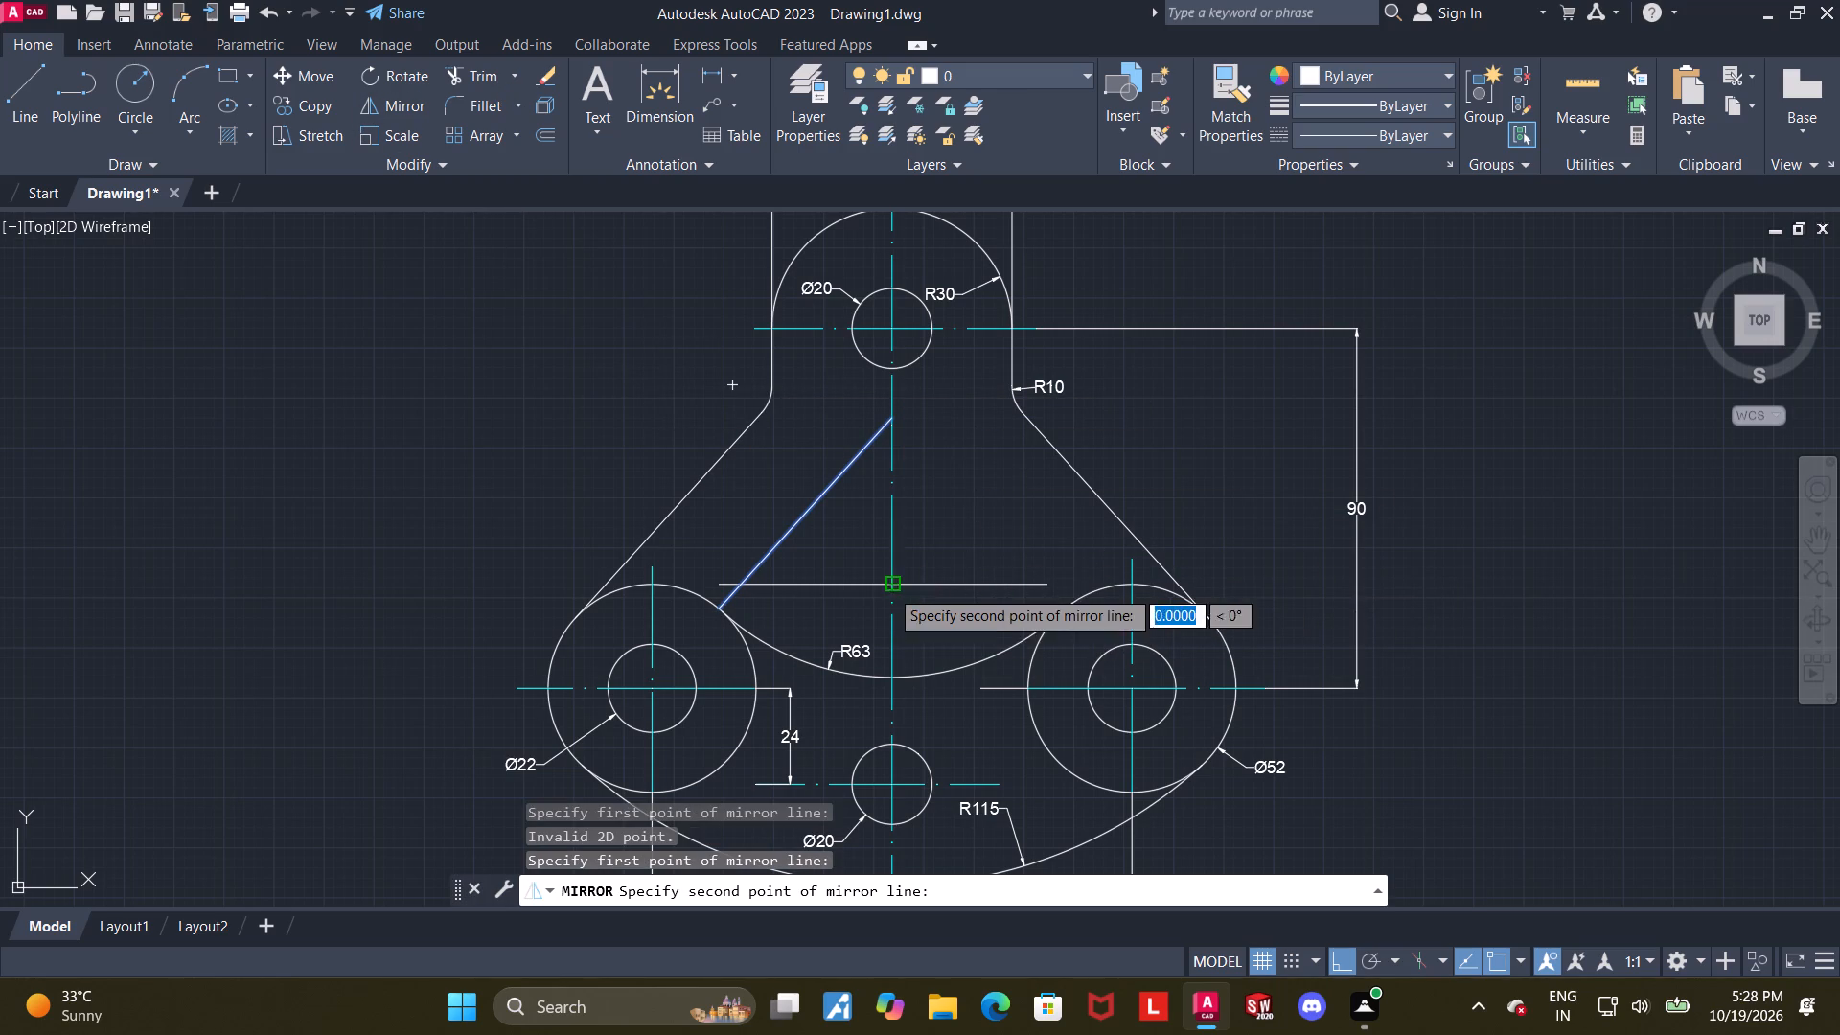
click(890, 361)
drag(962, 449, 890, 361)
key(Escape)
key(Escape)
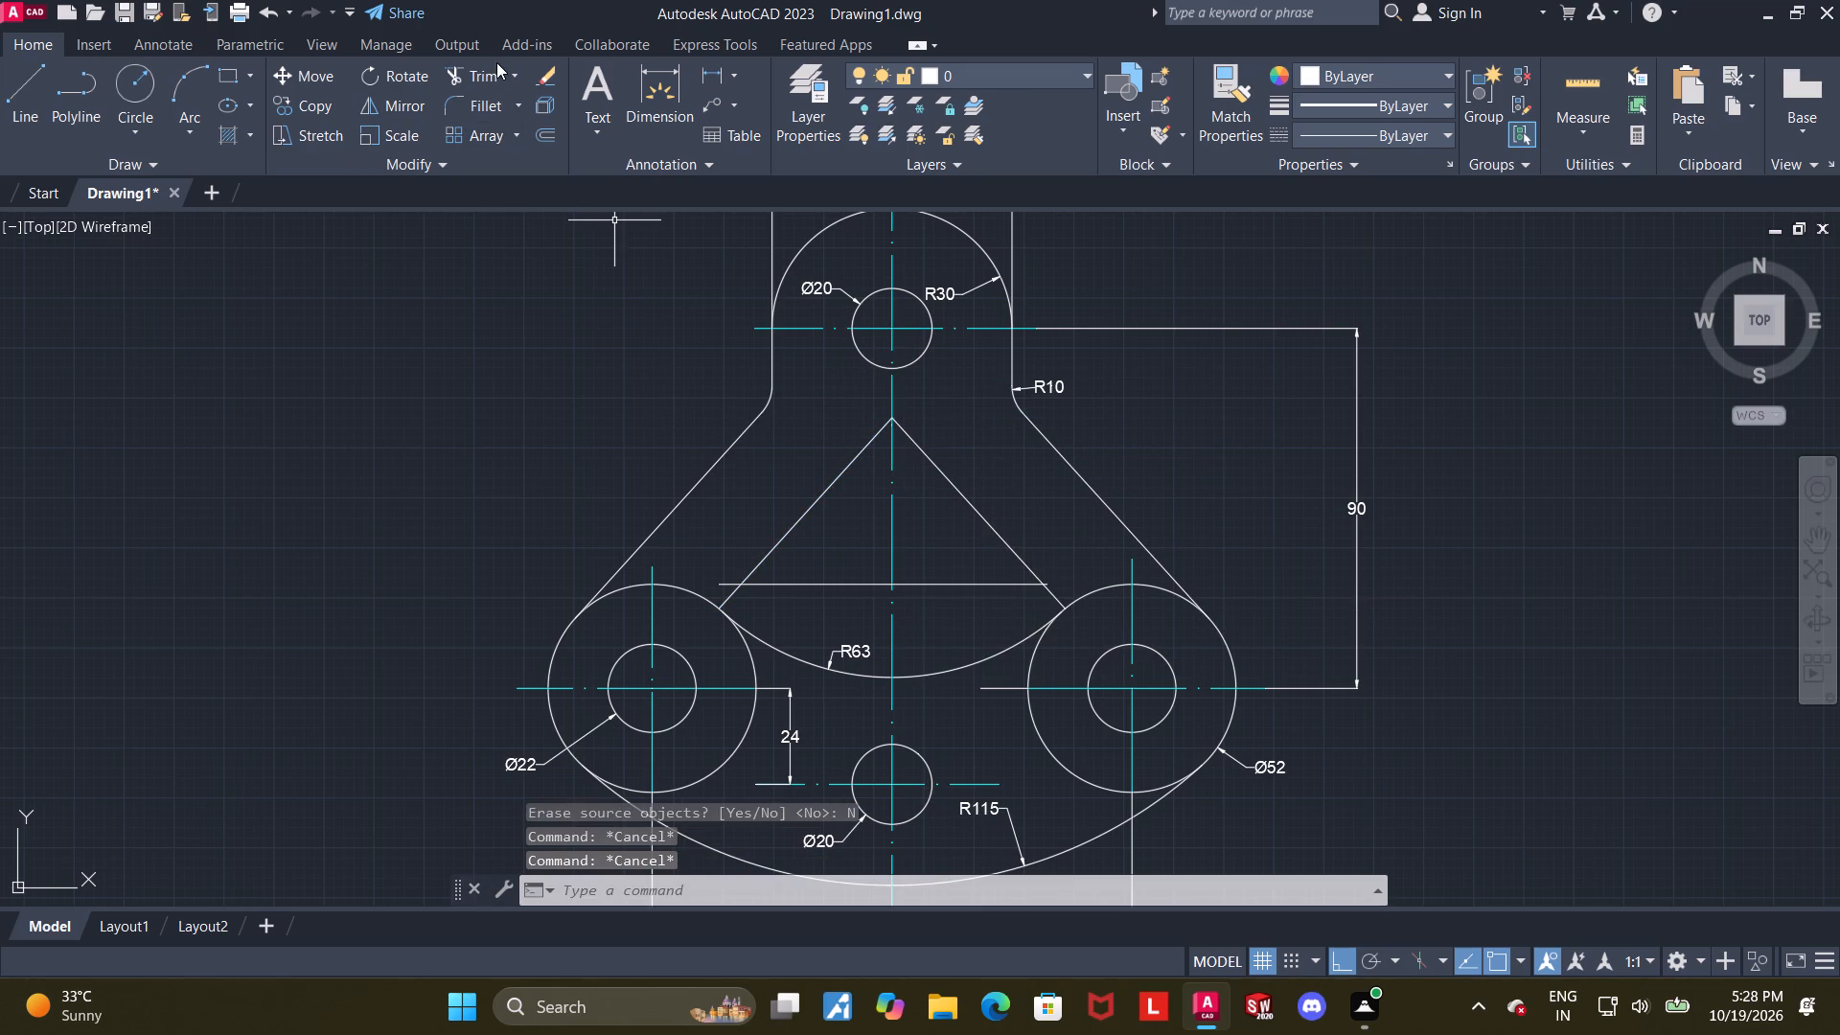
Trim the overhanging ends of both inner slanted lines and the horizontal line to leave a closed triangle.
click(485, 71)
click(1053, 602)
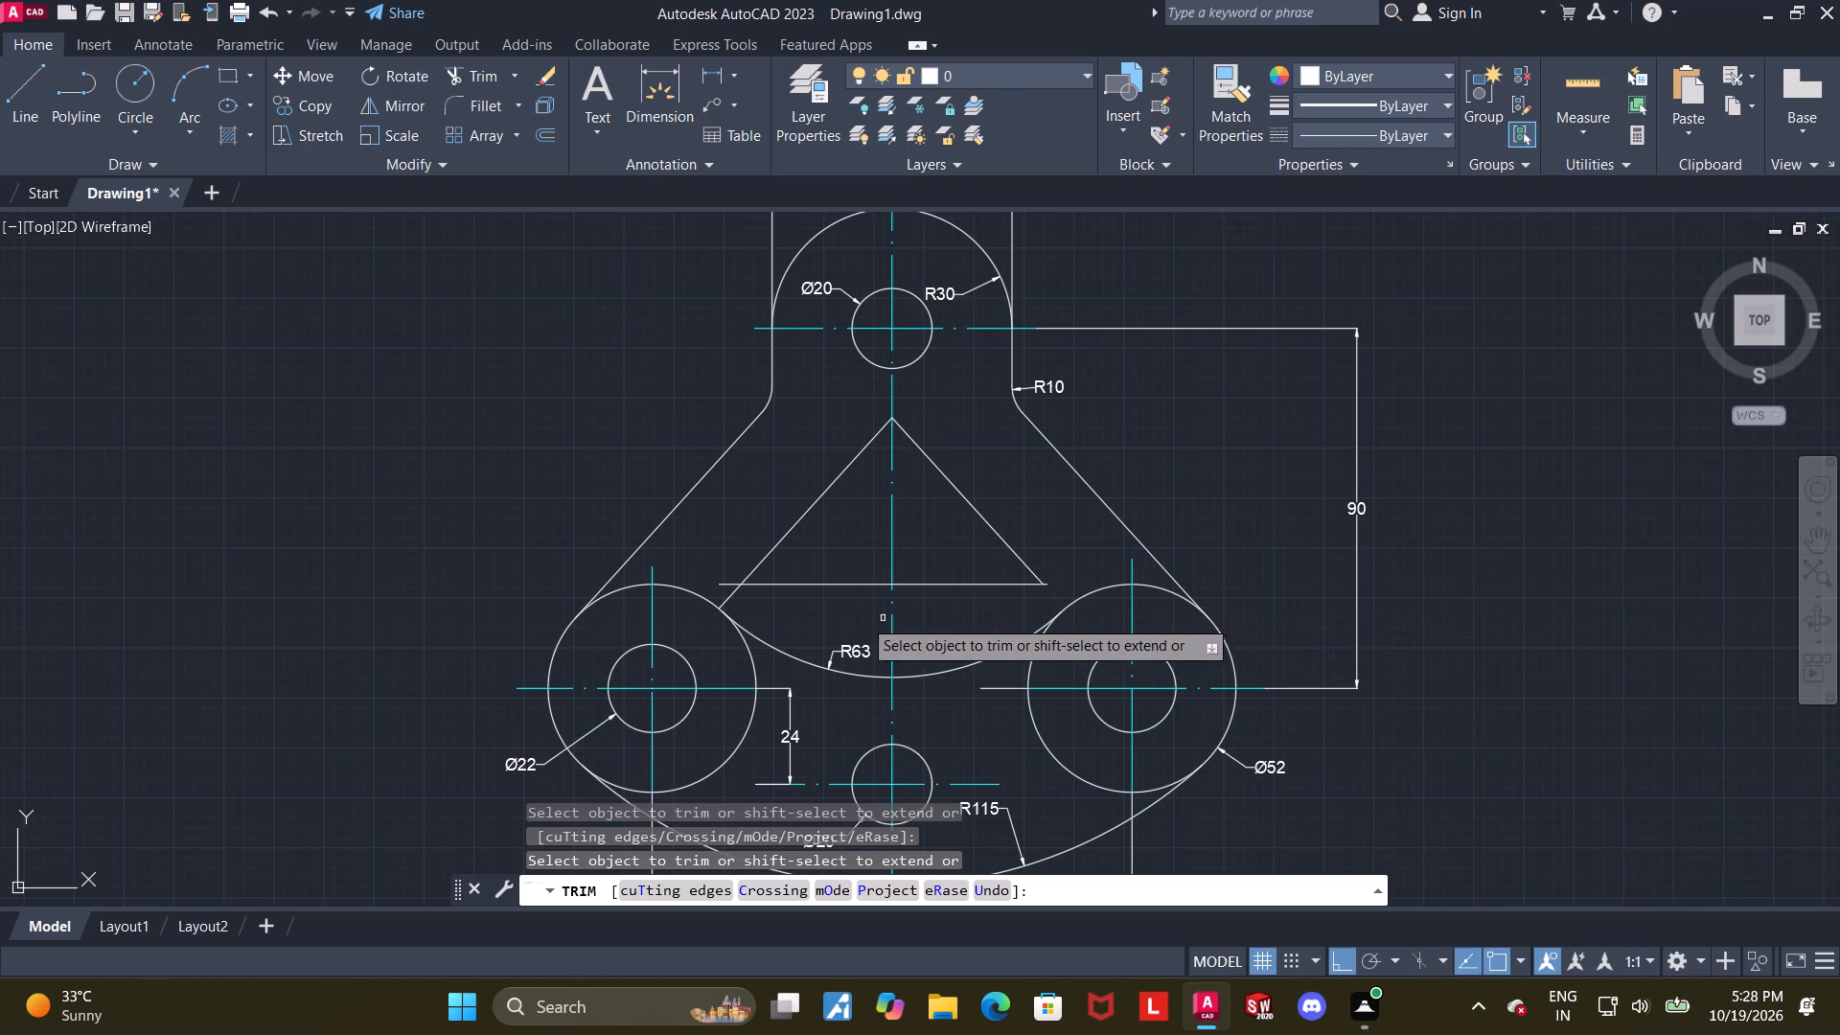
scroll(770, 612, up, 2)
click(666, 573)
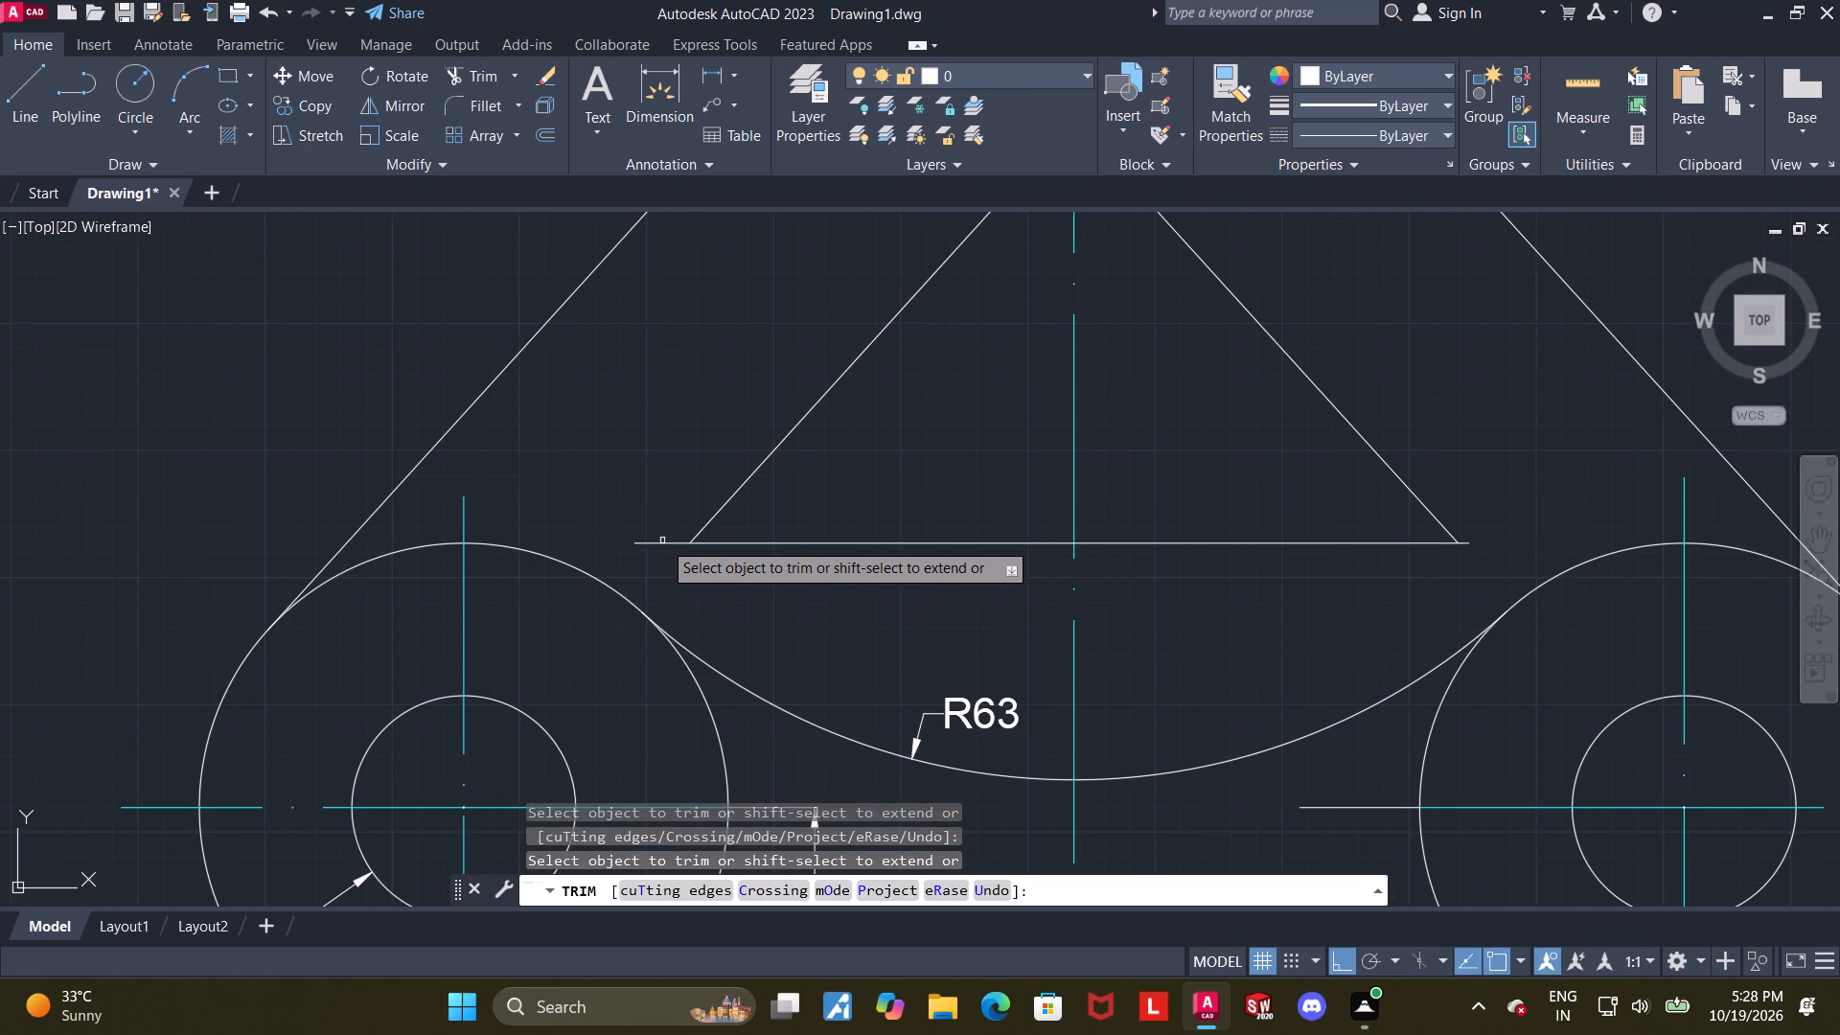
click(663, 542)
click(1470, 542)
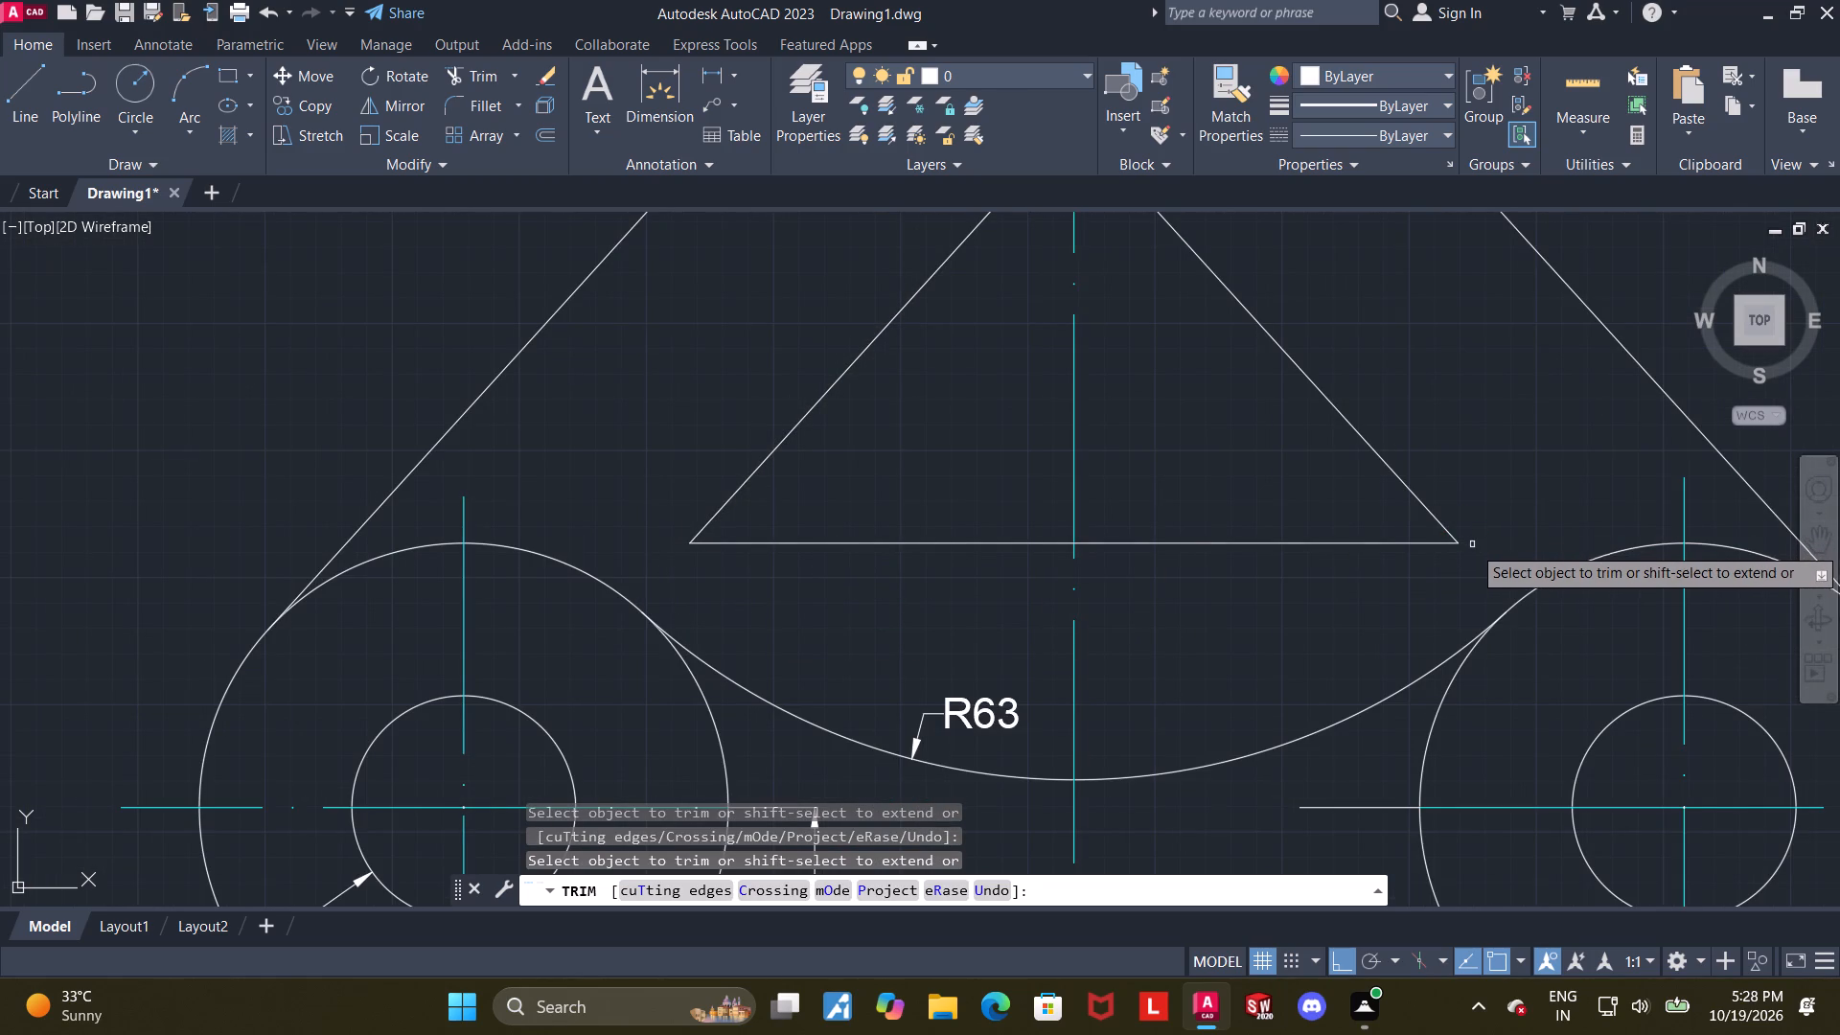
scroll(1472, 547, down, 1)
middle_drag(1405, 603, 1265, 646)
key(Escape)
key(Escape)
Dimension the perpendicular distance between the right outer slanted edge and the triangle's right side.
middle_drag(1251, 628, 1212, 662)
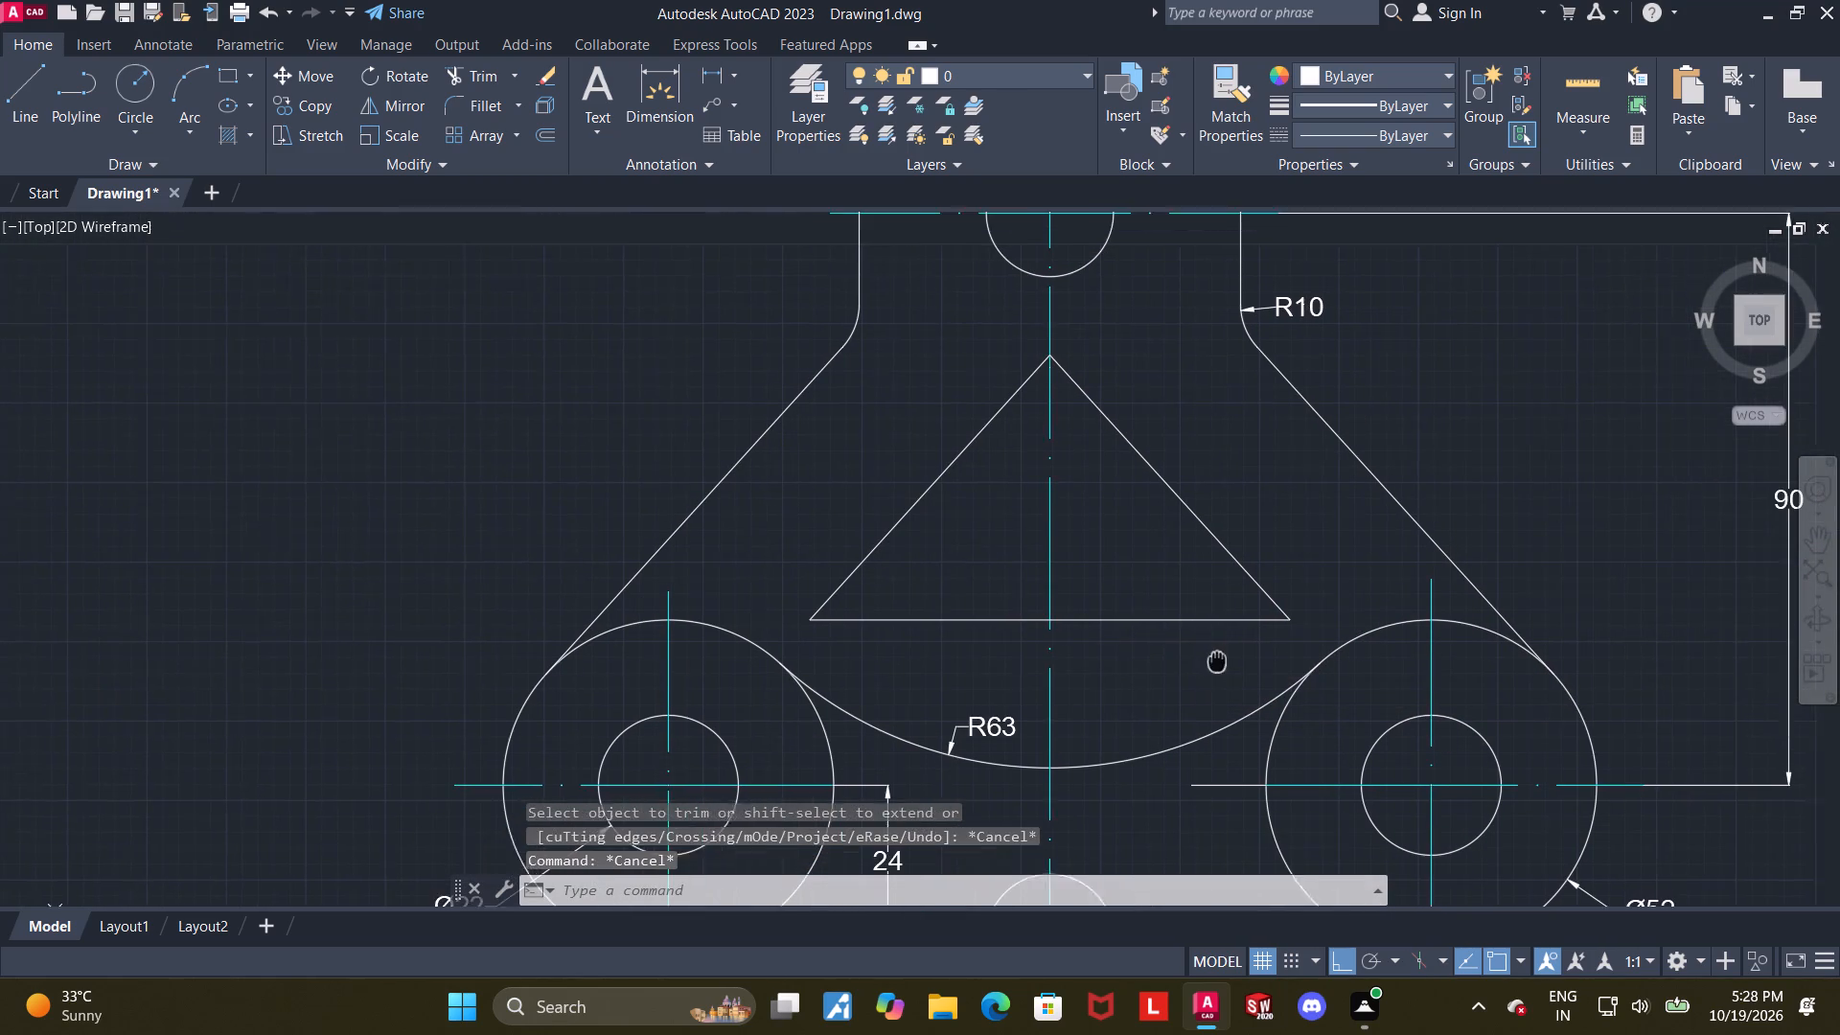
middle_drag(1212, 662, 1206, 665)
key(Escape)
click(662, 80)
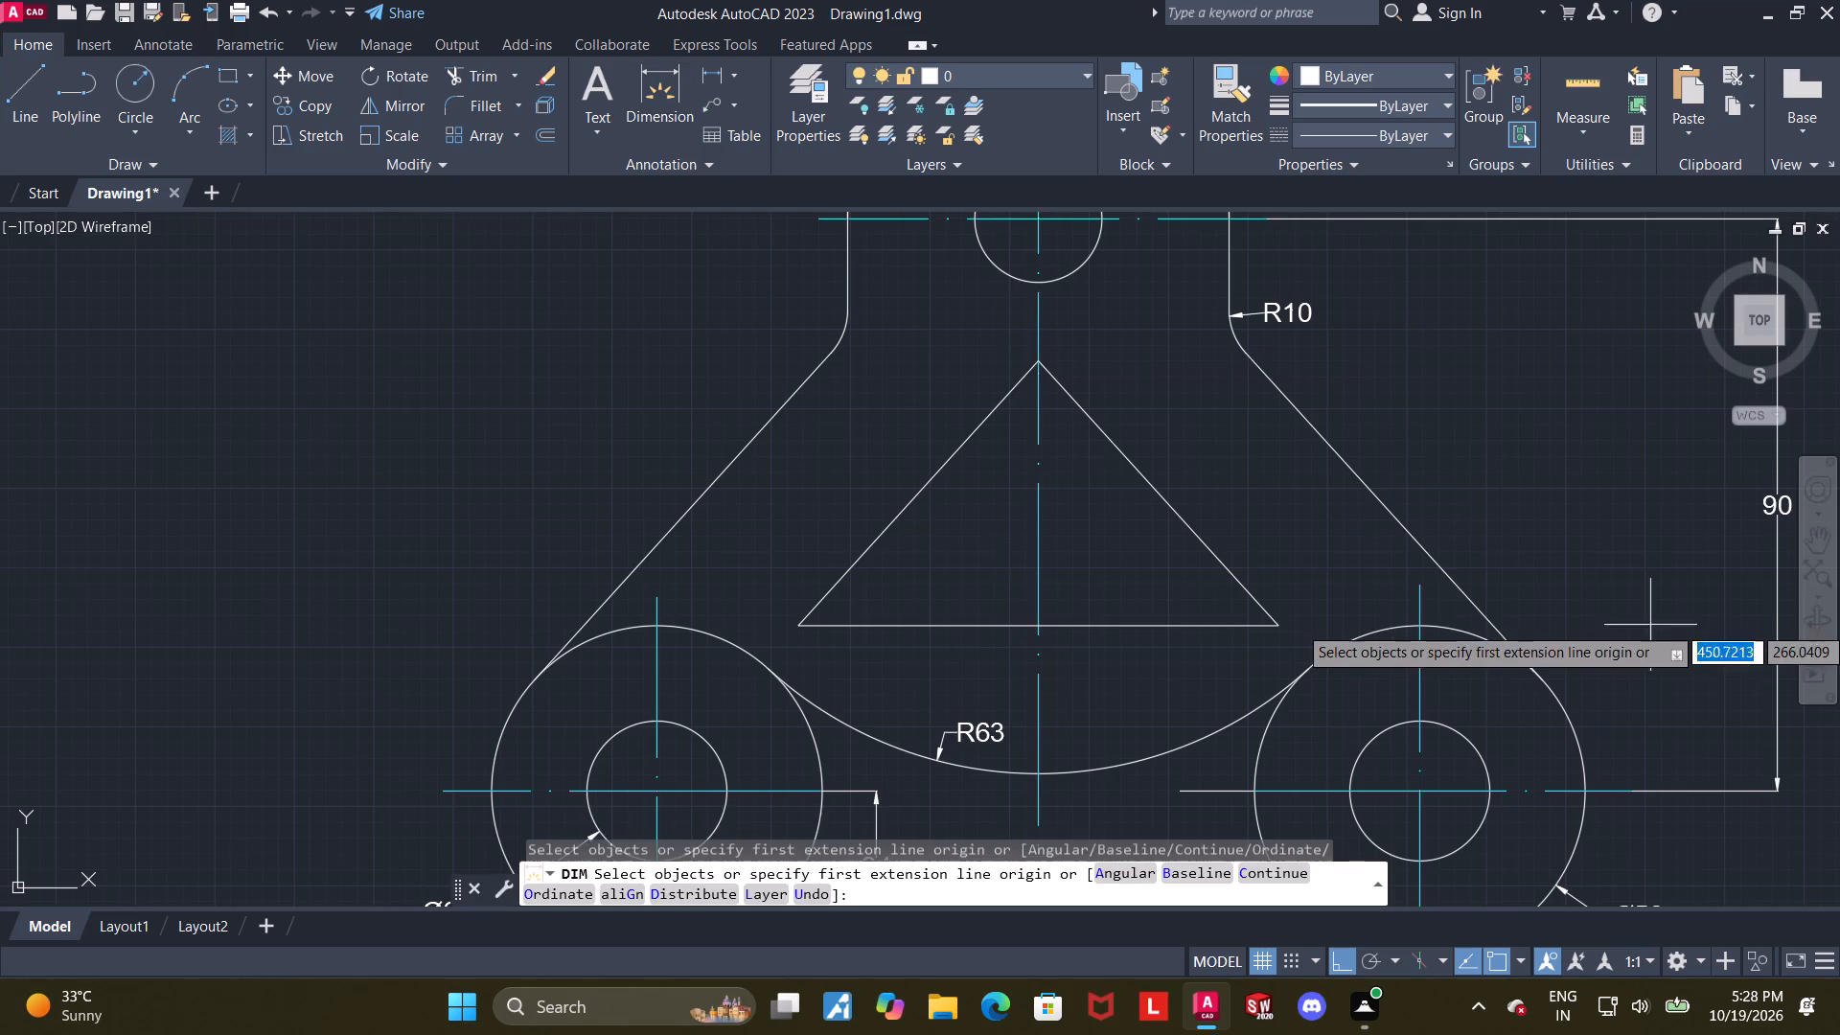
click(1356, 469)
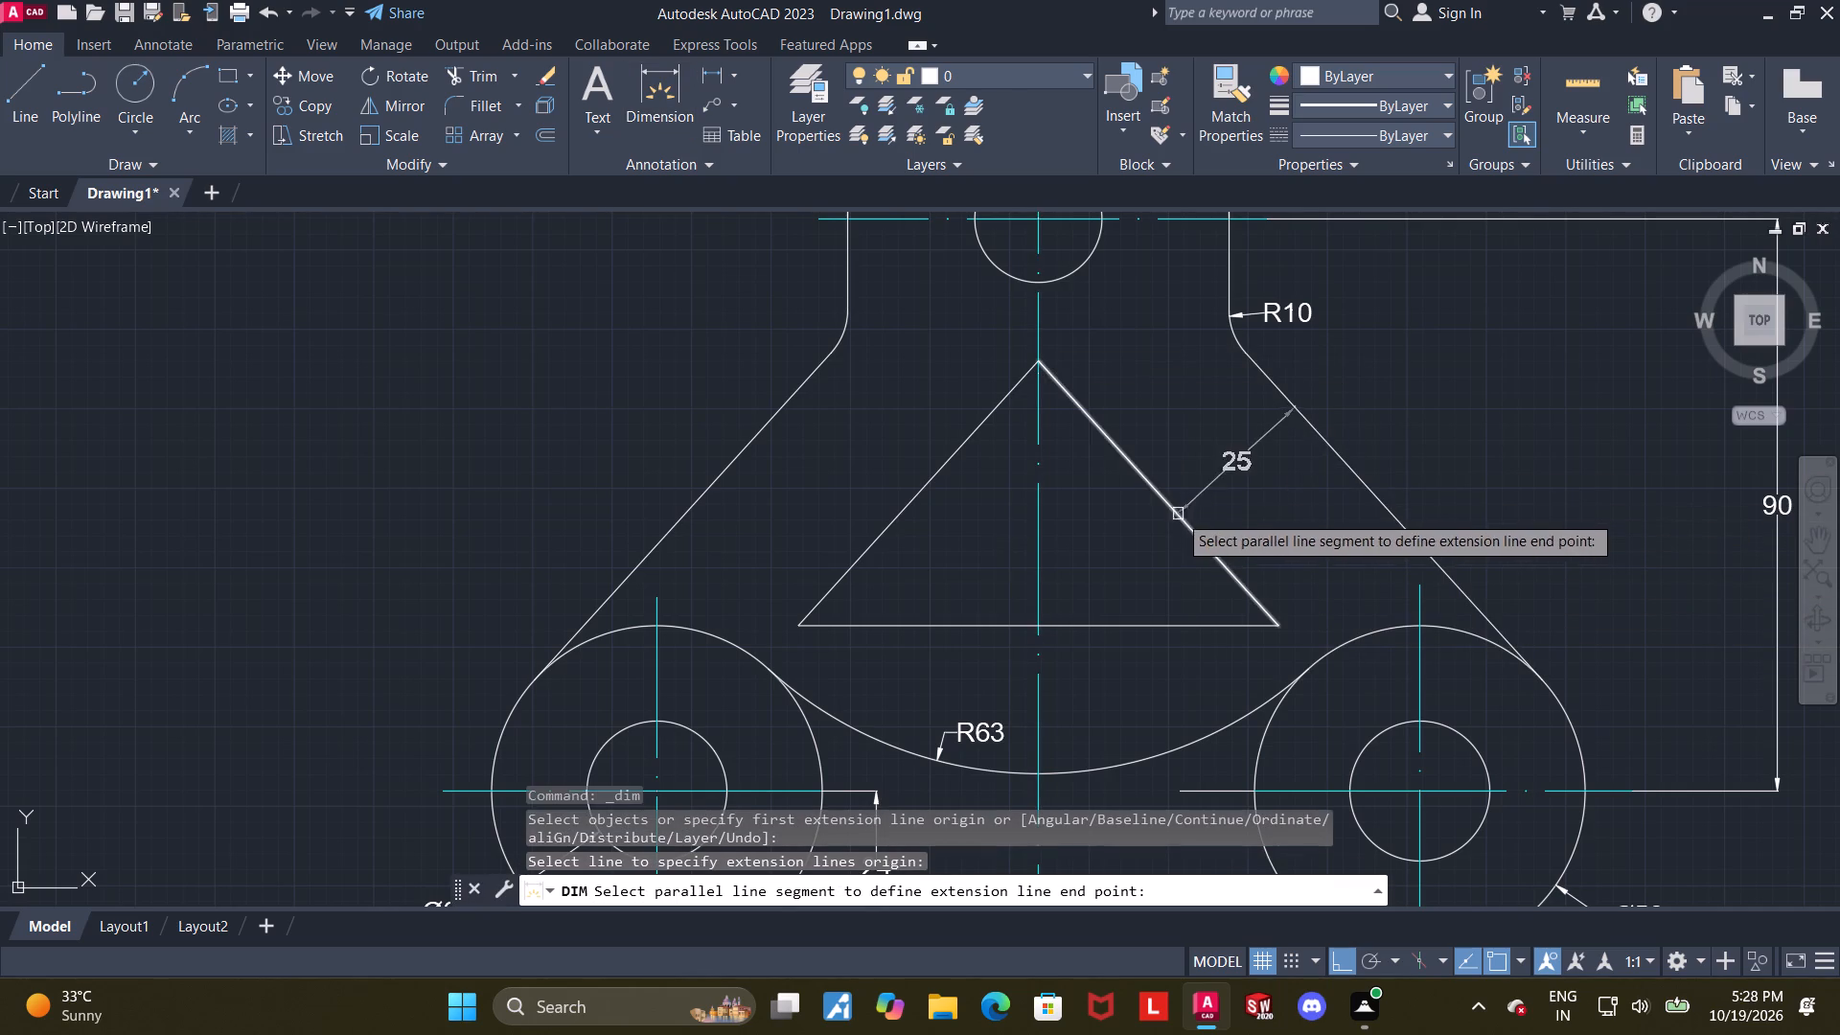
click(1176, 518)
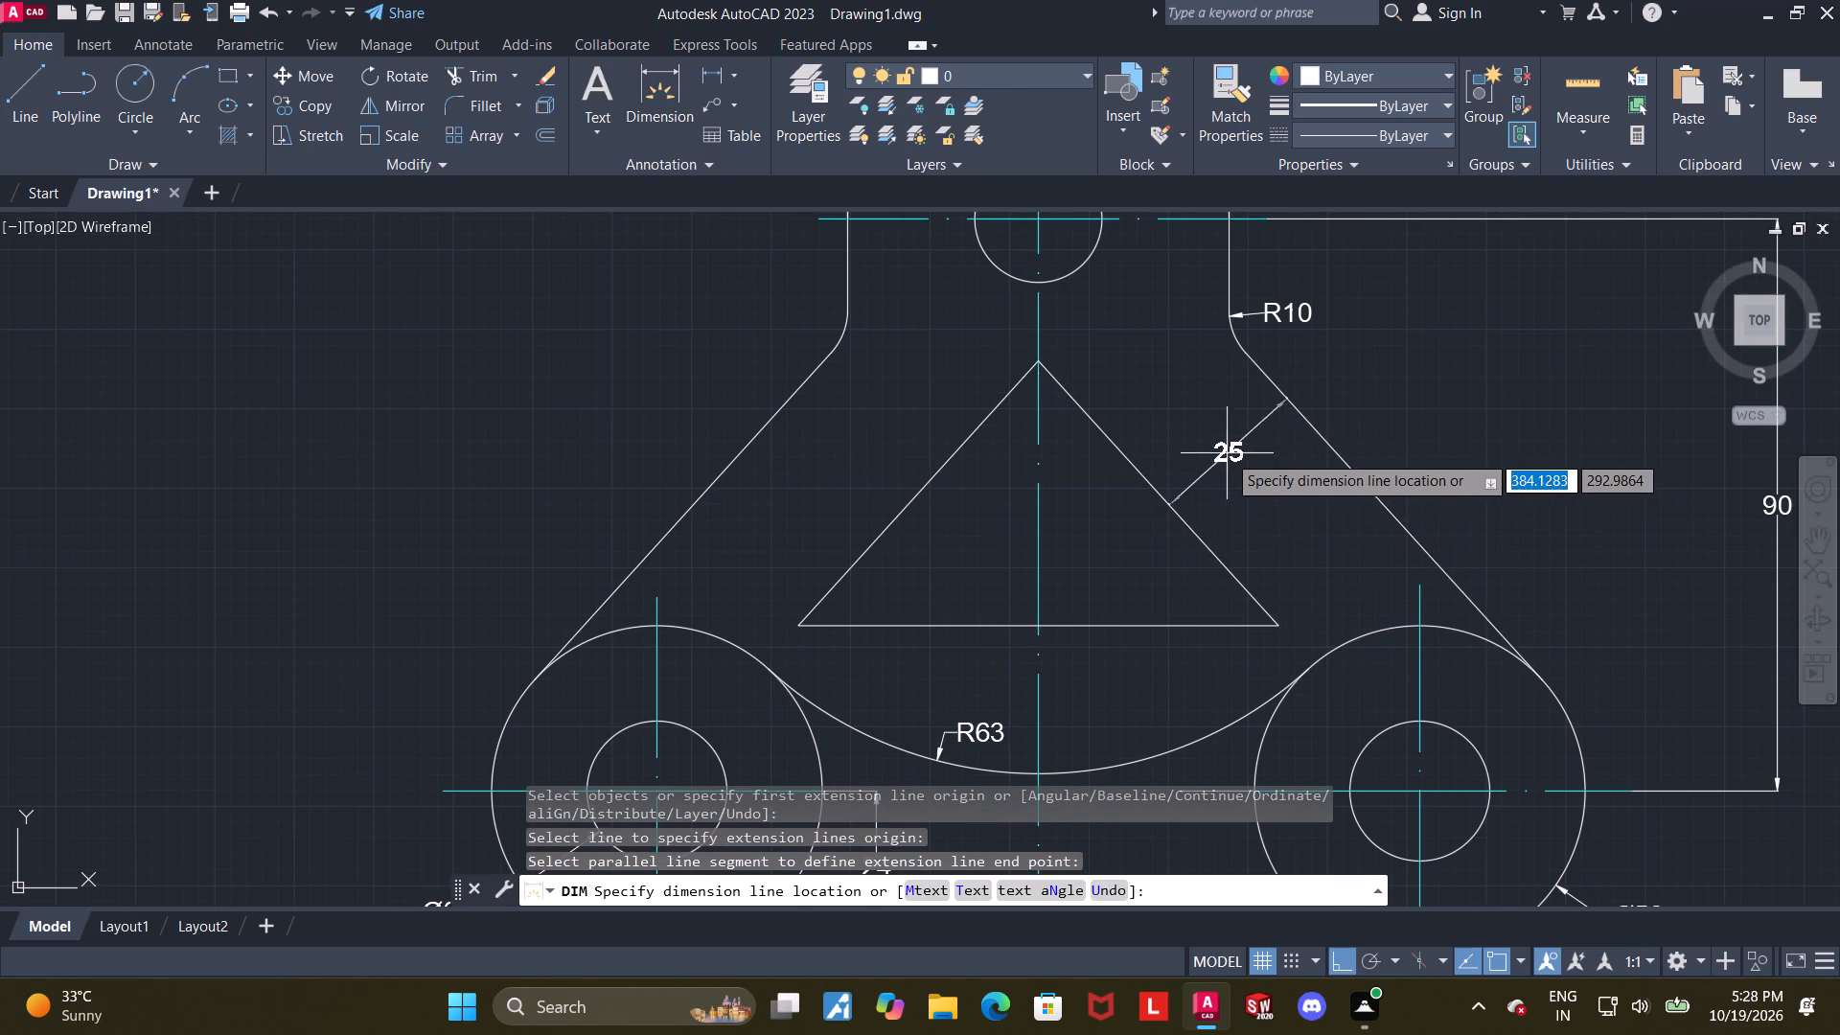
click(1215, 431)
key(Escape)
key(Escape)
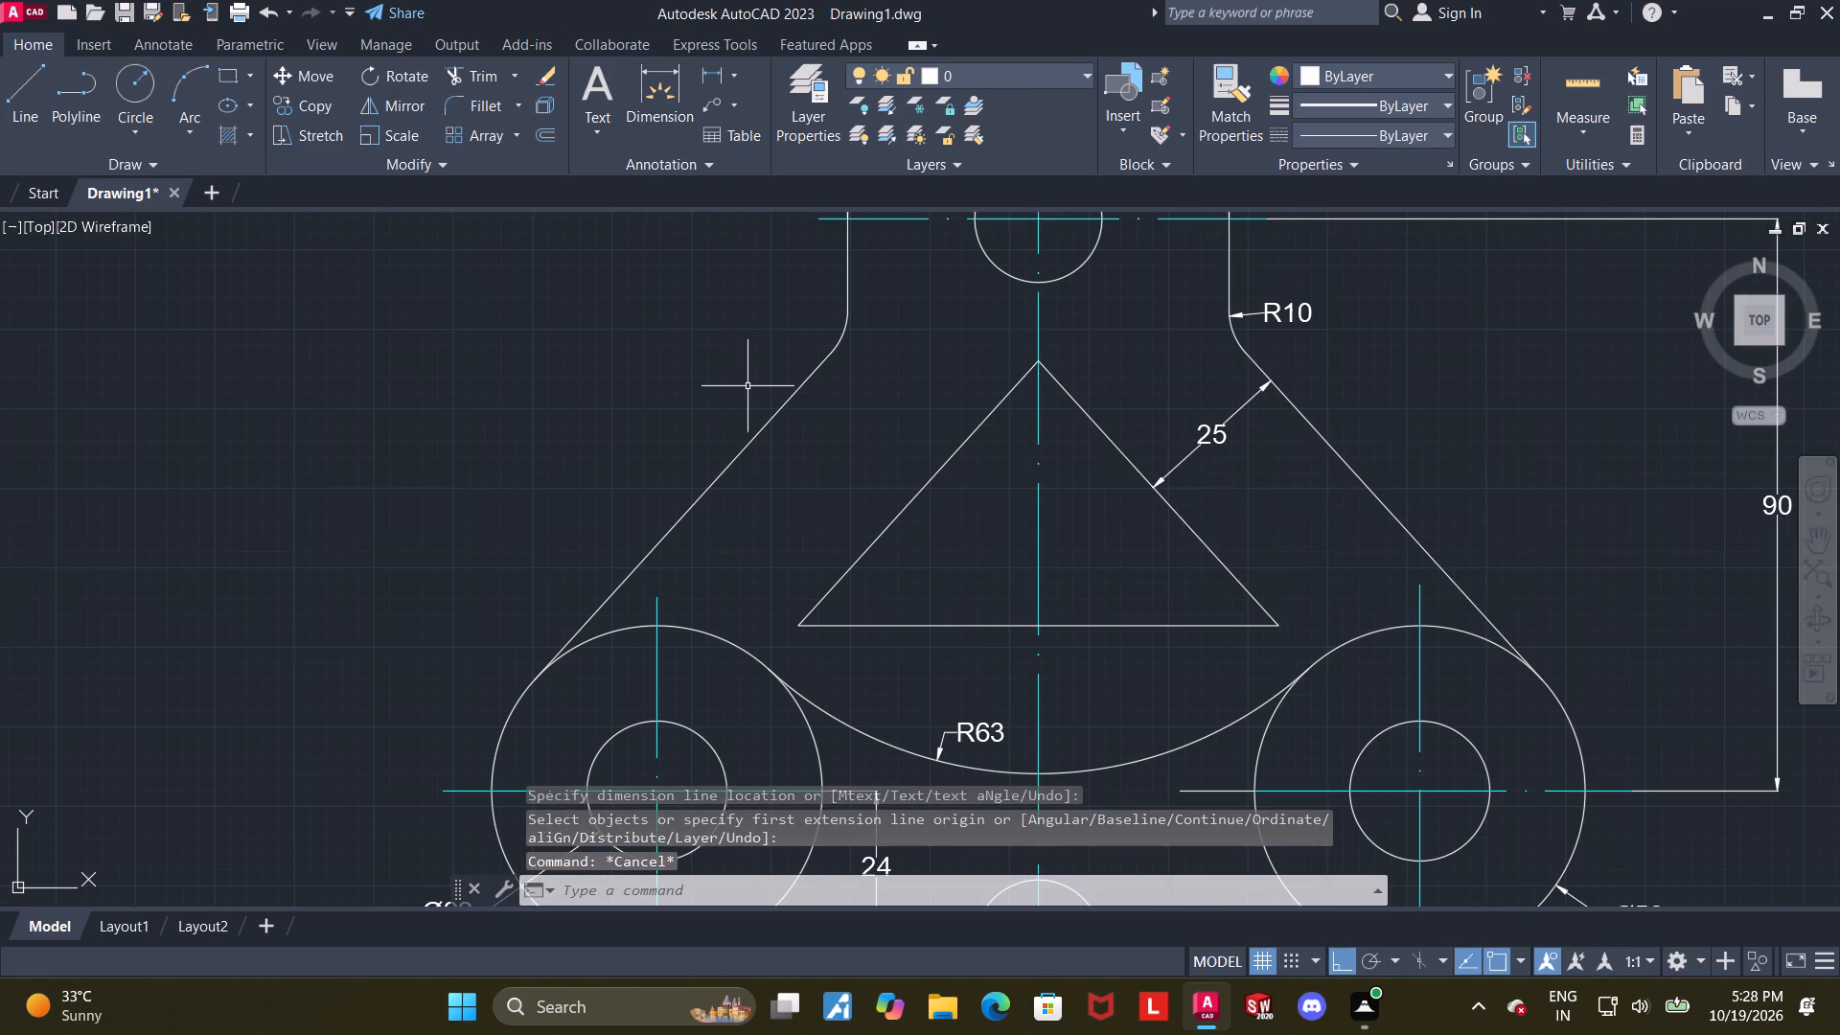
Fillet the triangle's lower-left corner with a radius of 10.
key(f)
key(Return)
key(r)
key(Return)
text(10)
key(Return)
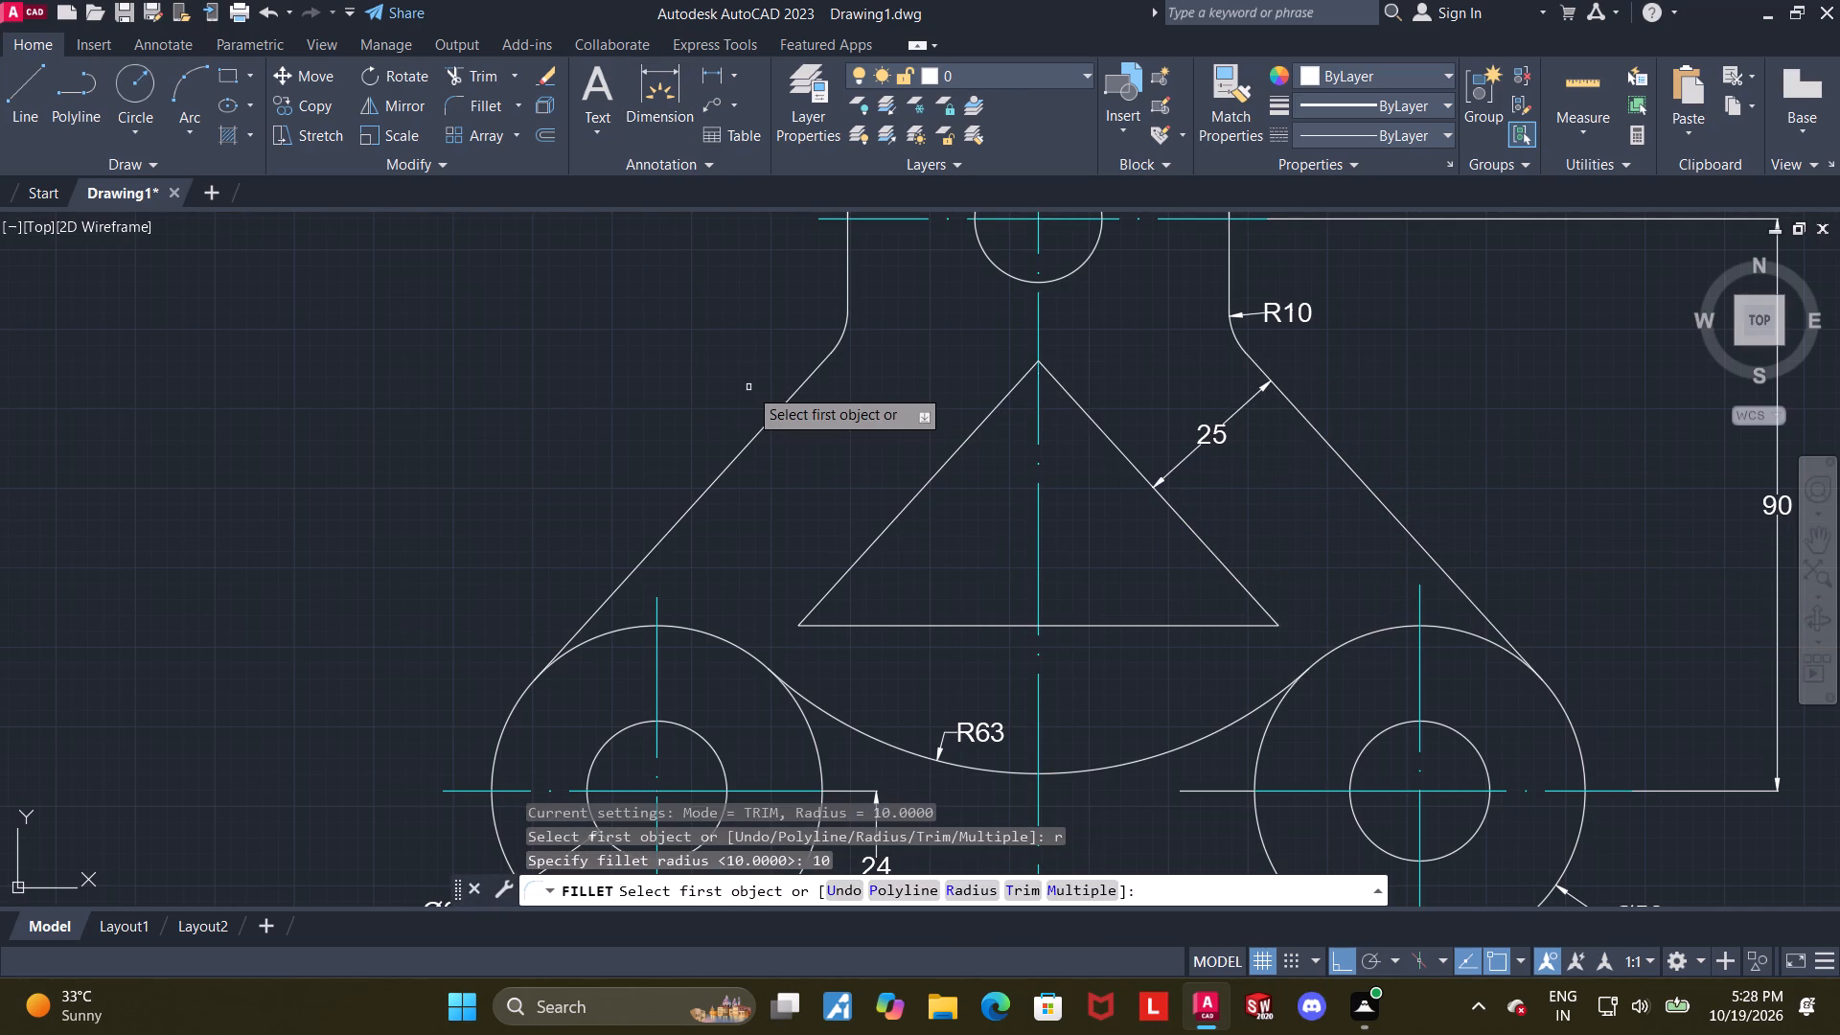
click(856, 560)
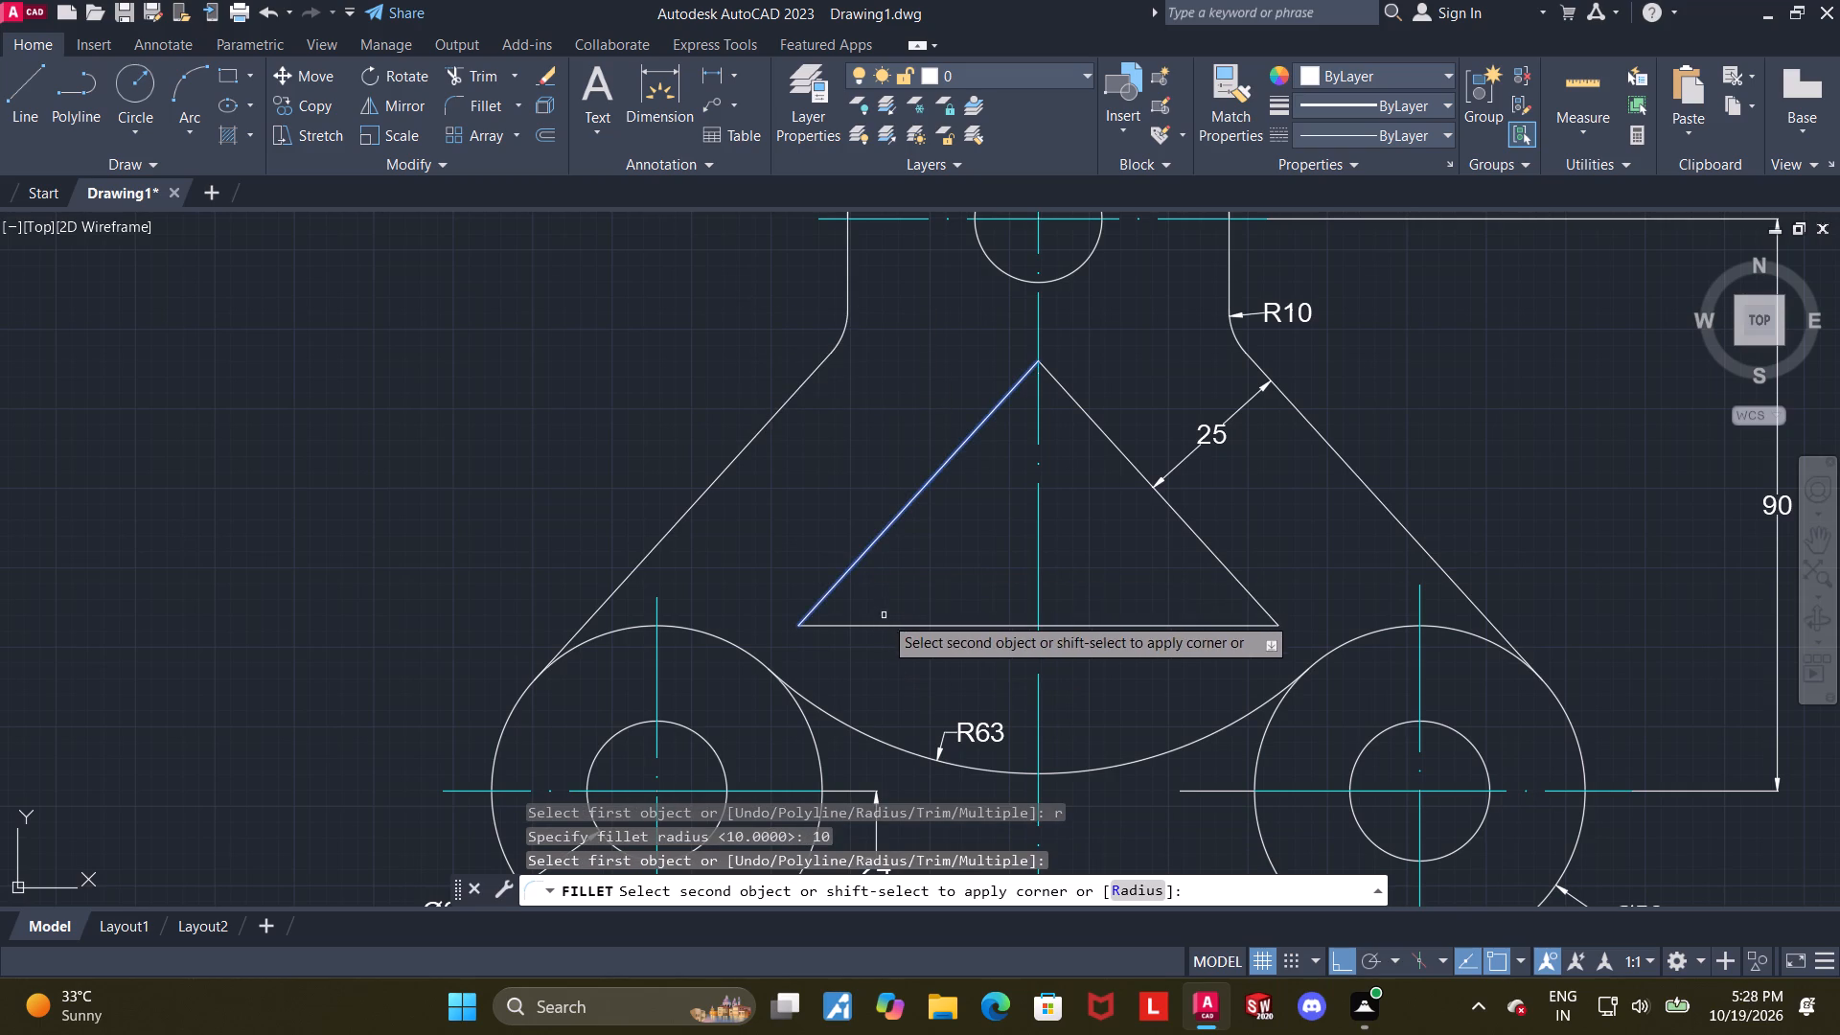
click(885, 623)
key(Escape)
key(Escape)
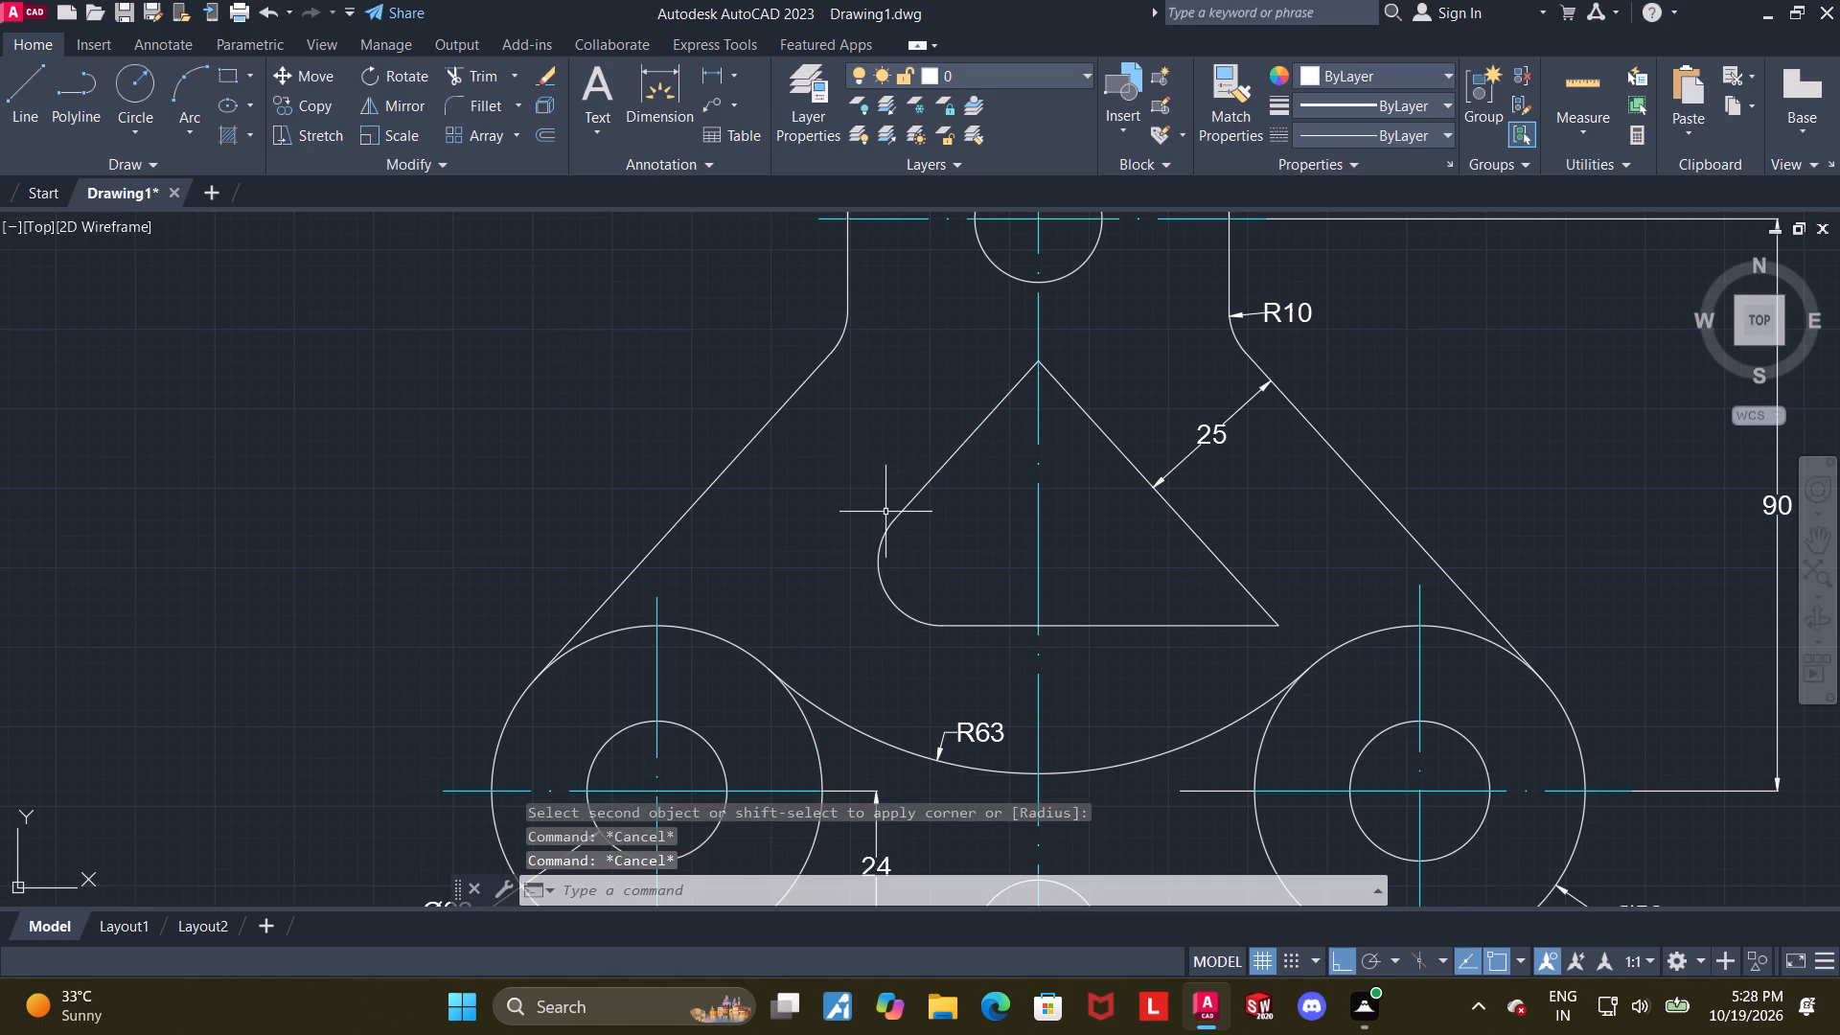
Fillet the triangle's top corner with a radius of 10.
key(f)
key(Return)
key(r)
key(Return)
text(10)
key(Return)
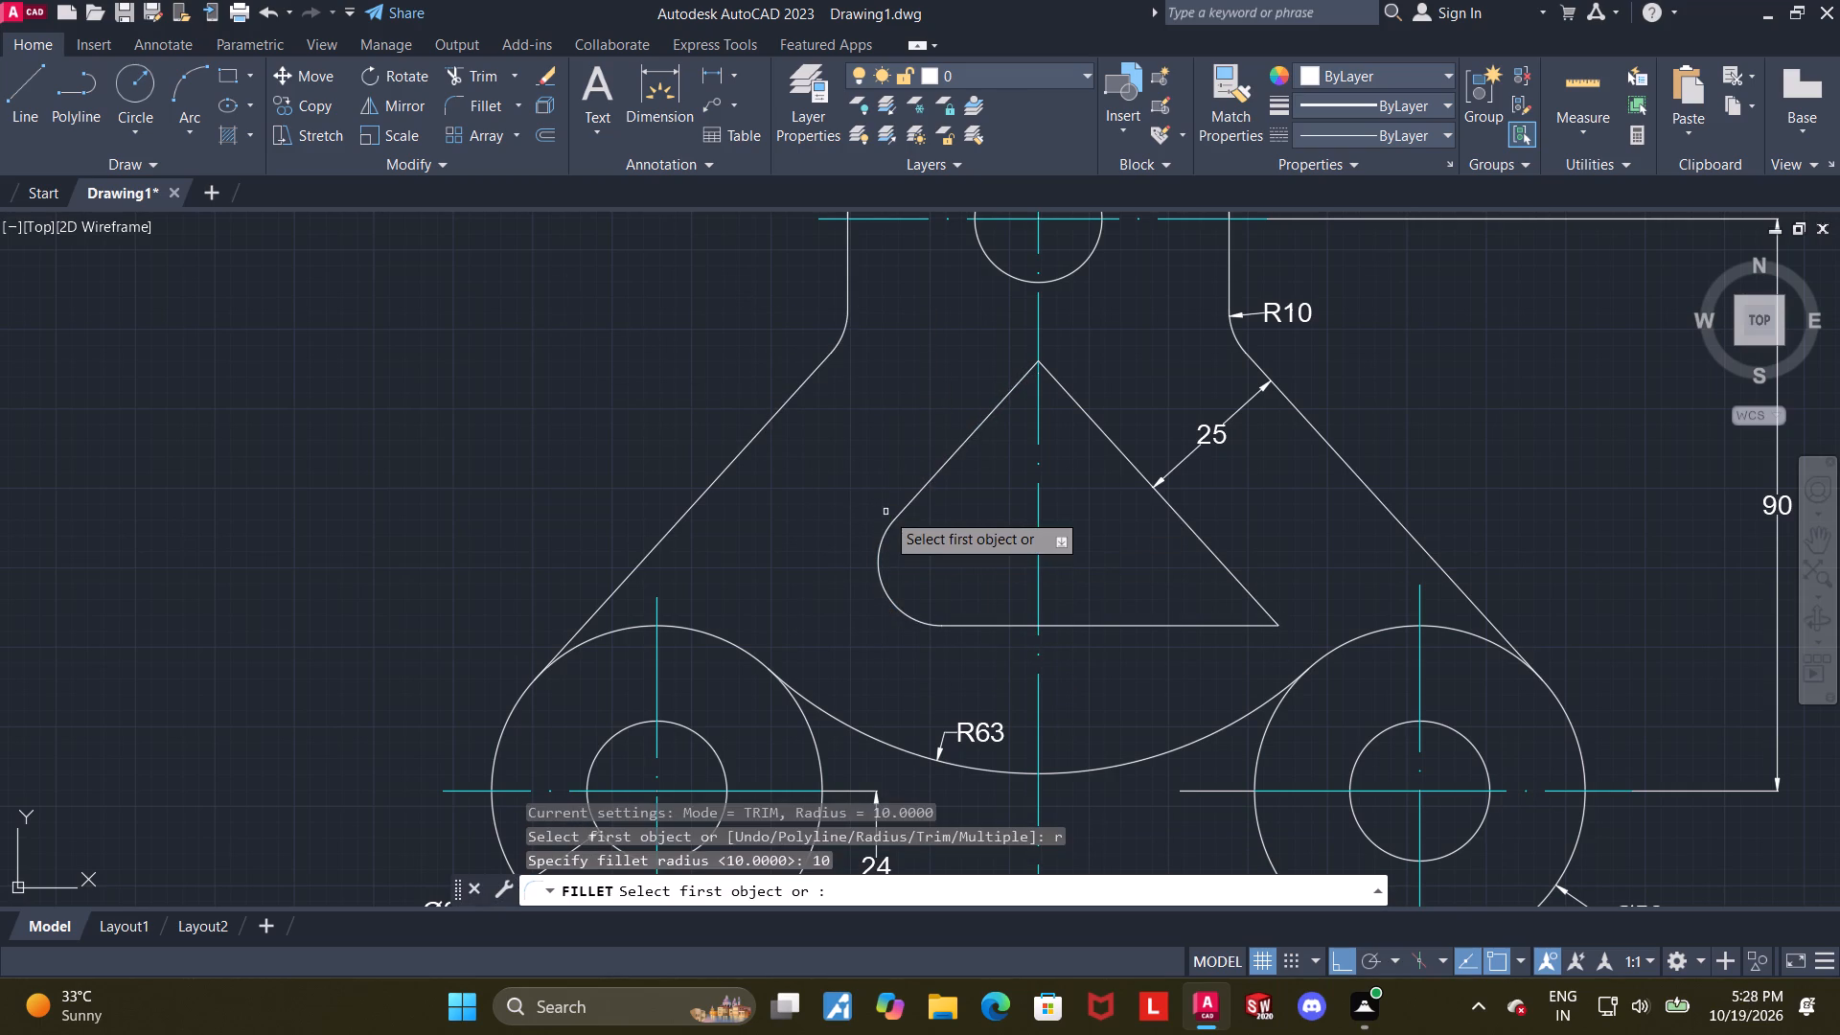
click(1003, 402)
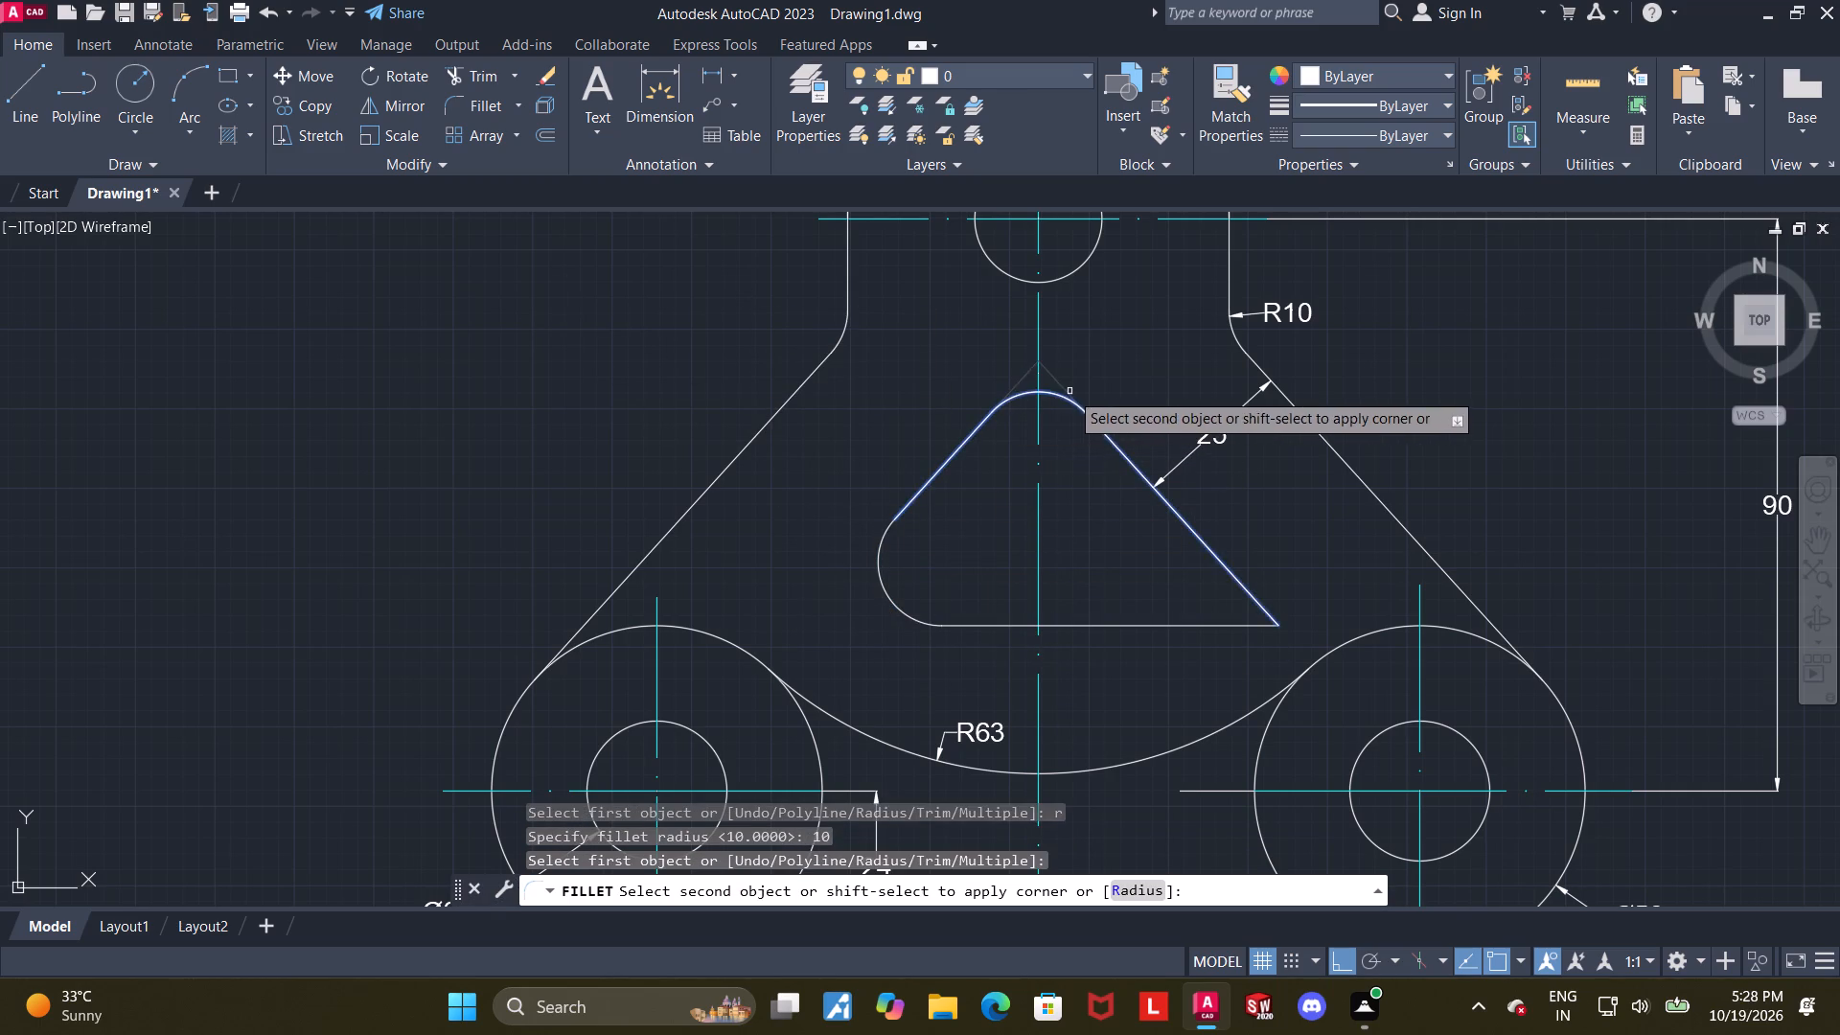
click(1069, 391)
Fillet the triangle's lower-right corner with a radius of 10.
key(f)
key(Return)
key(r)
key(Return)
text(10)
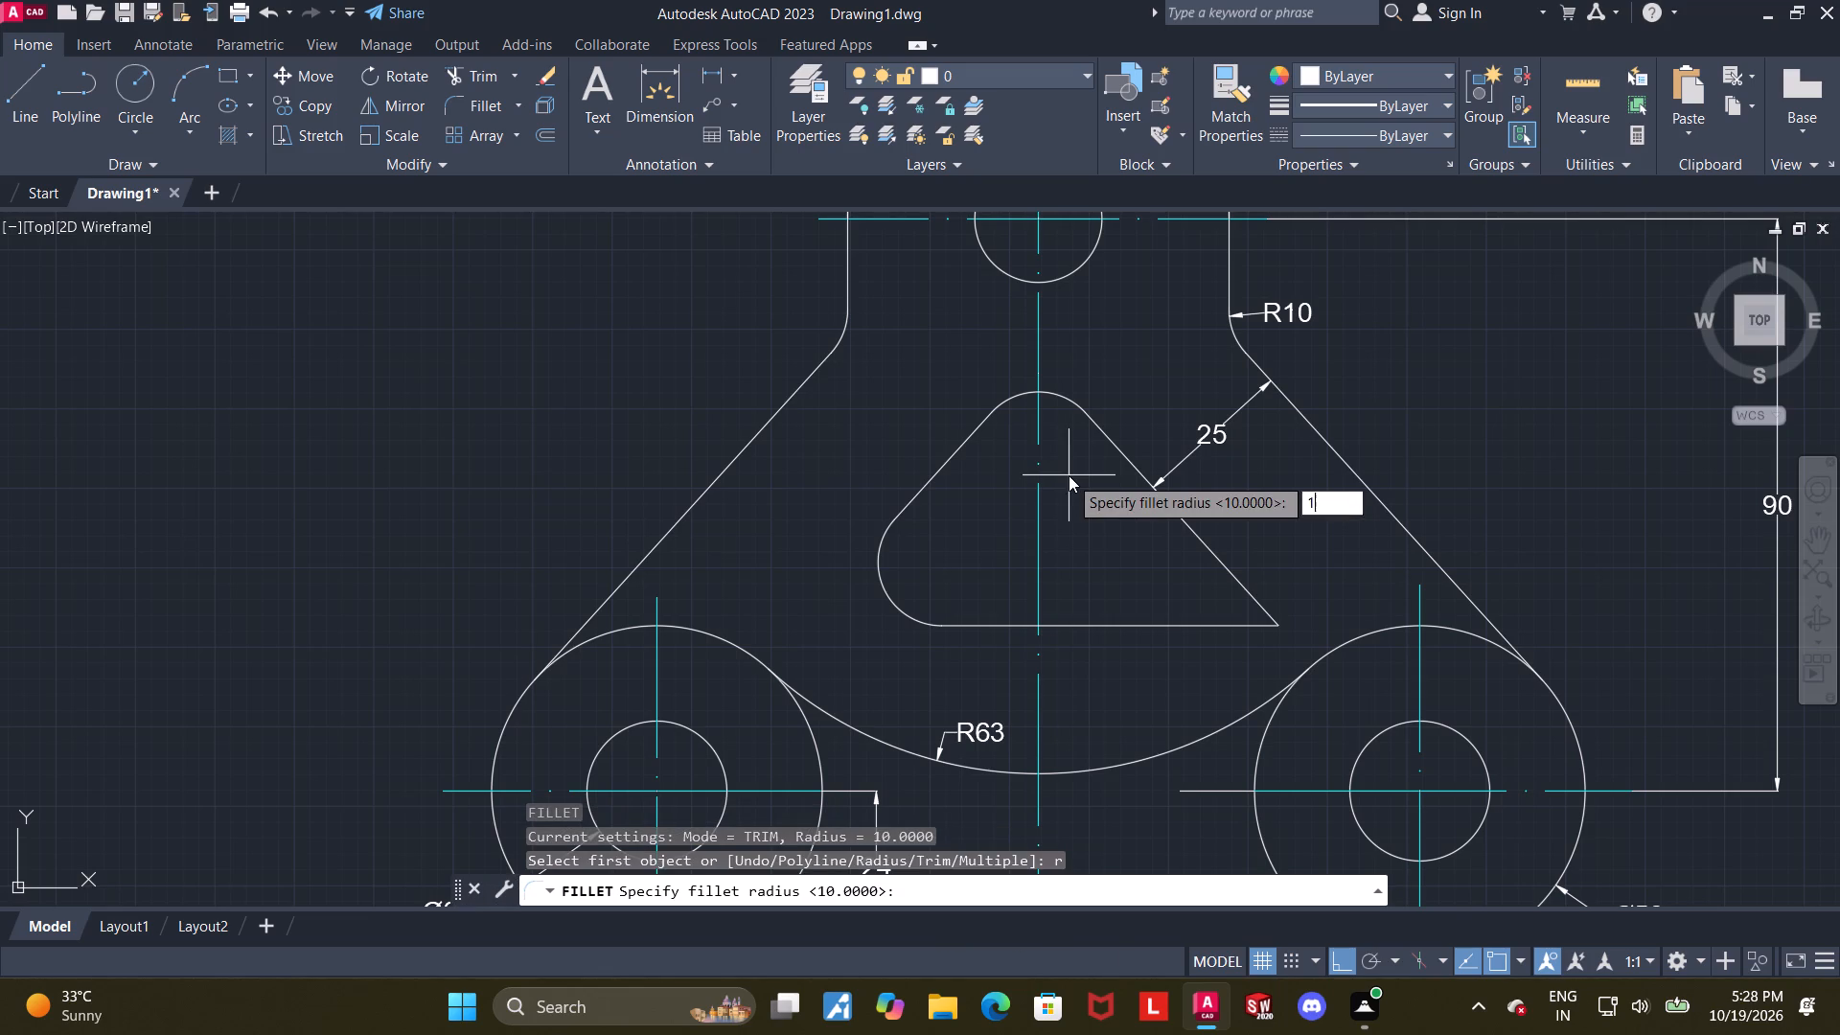
key(Return)
click(1190, 517)
click(1194, 528)
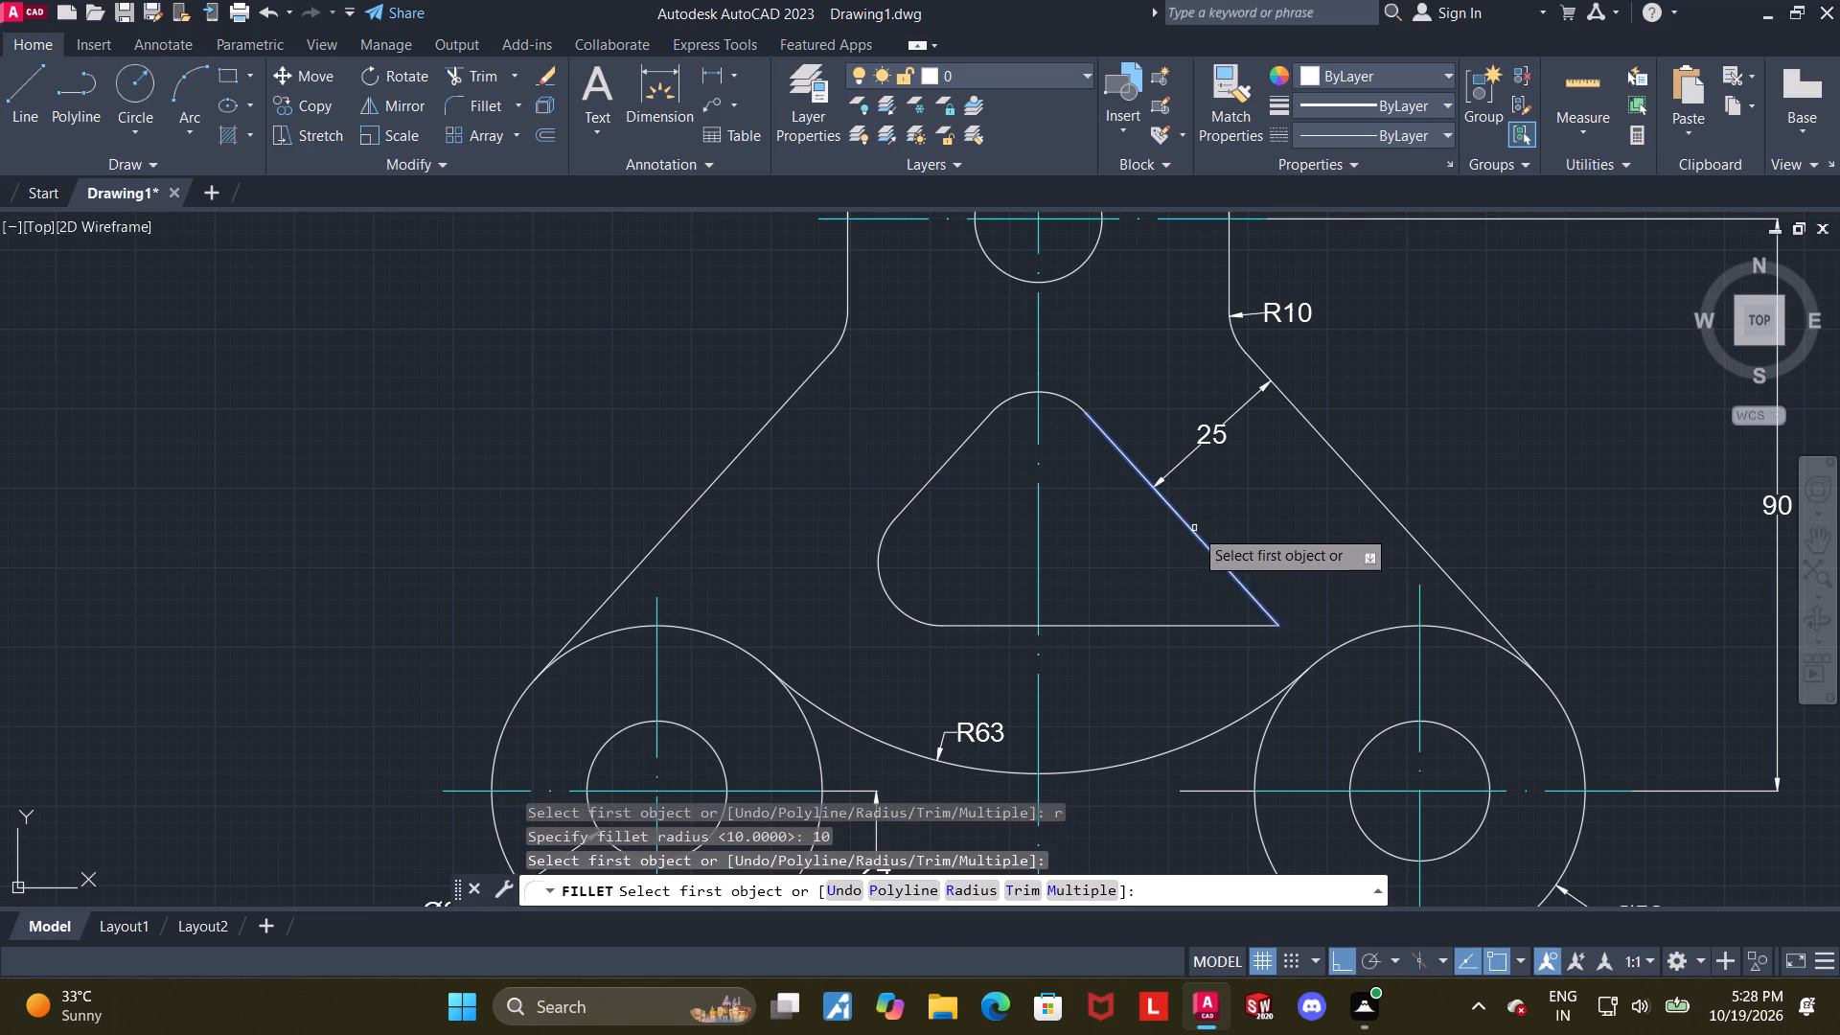
click(1192, 628)
key(Escape)
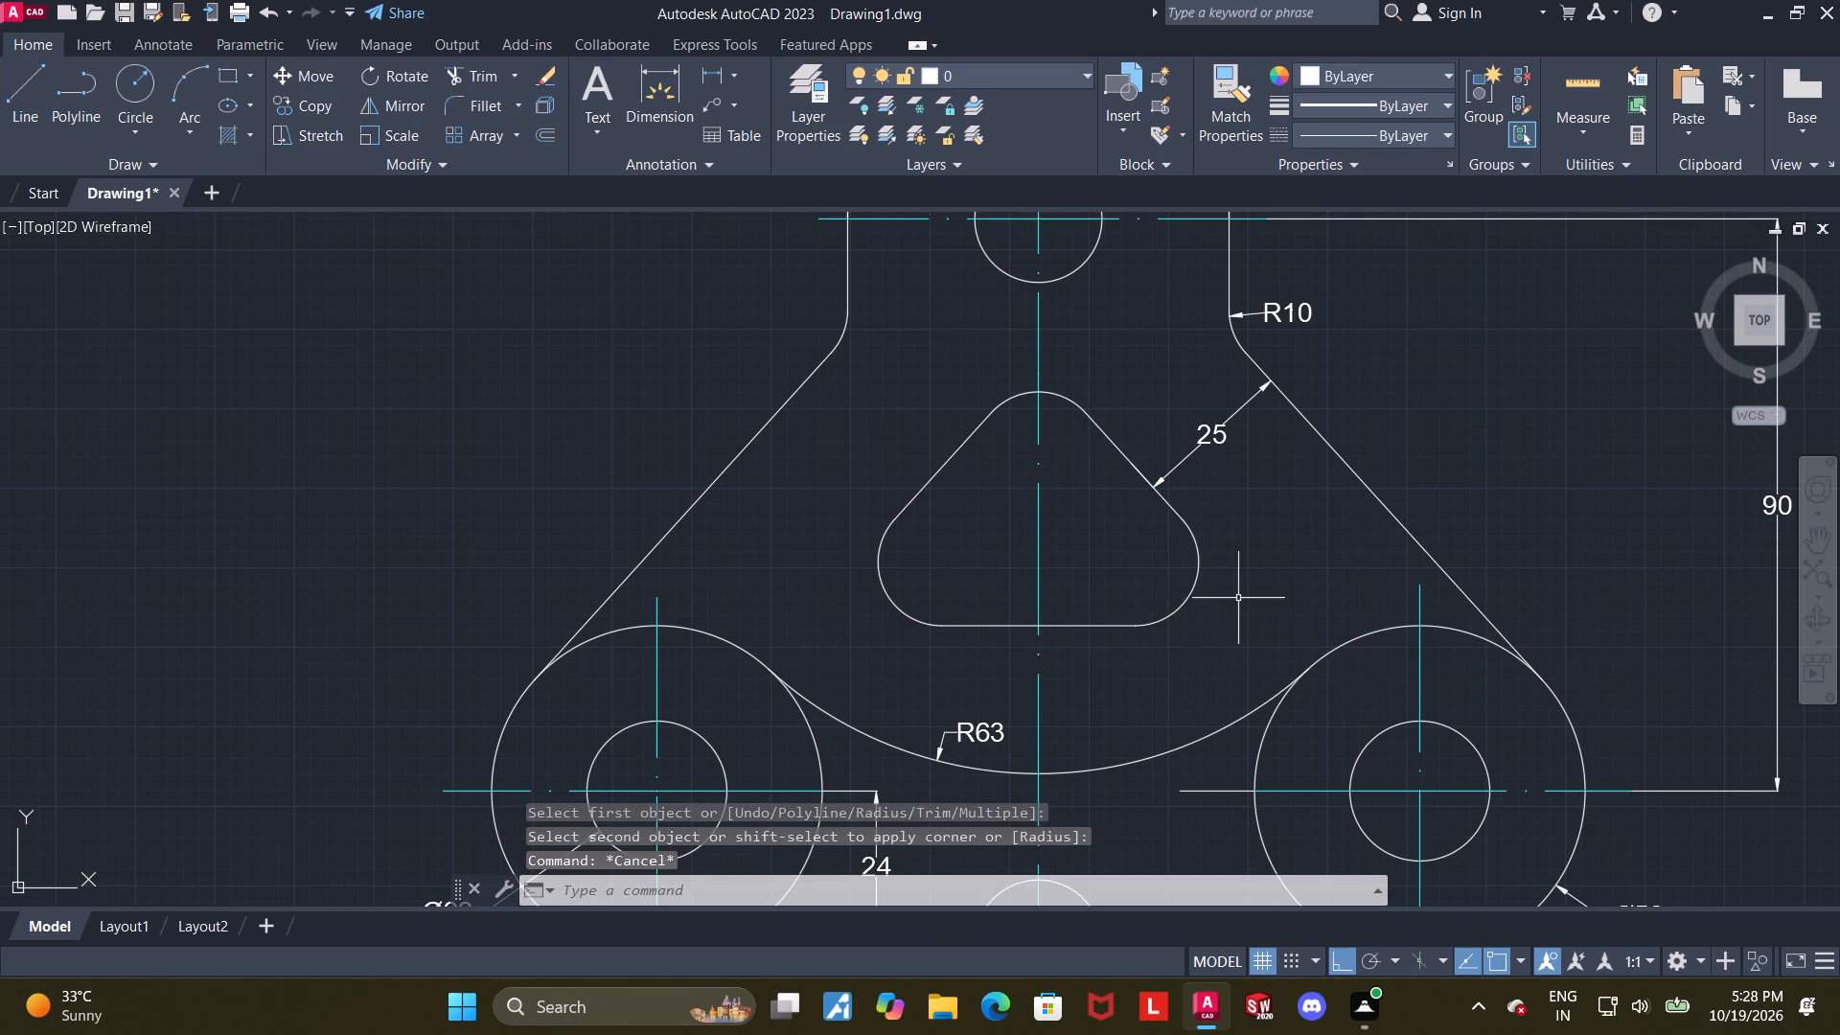
Dimension the radius of the triangular opening's lower-left fillet, placing the text inside the opening.
scroll(1238, 598, down, 1)
middle_drag(1231, 608, 1172, 639)
scroll(1164, 632, up, 1)
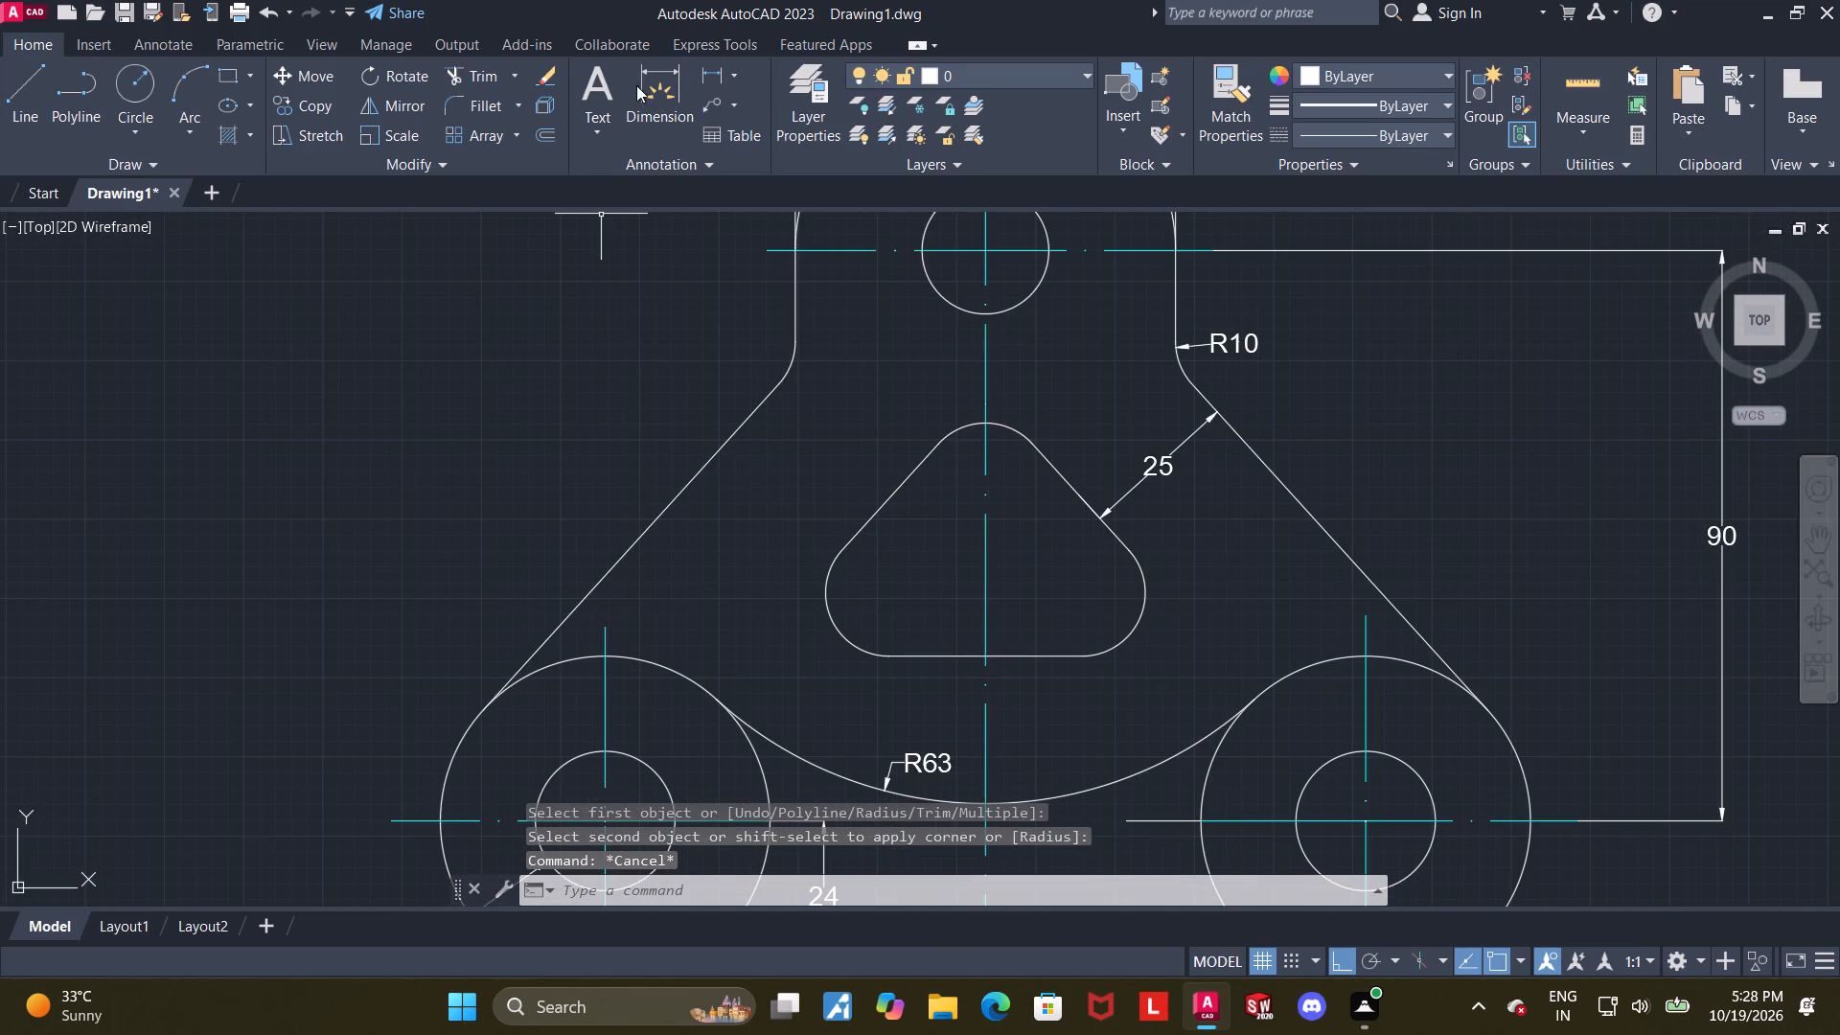
click(637, 85)
scroll(944, 535, up, 1)
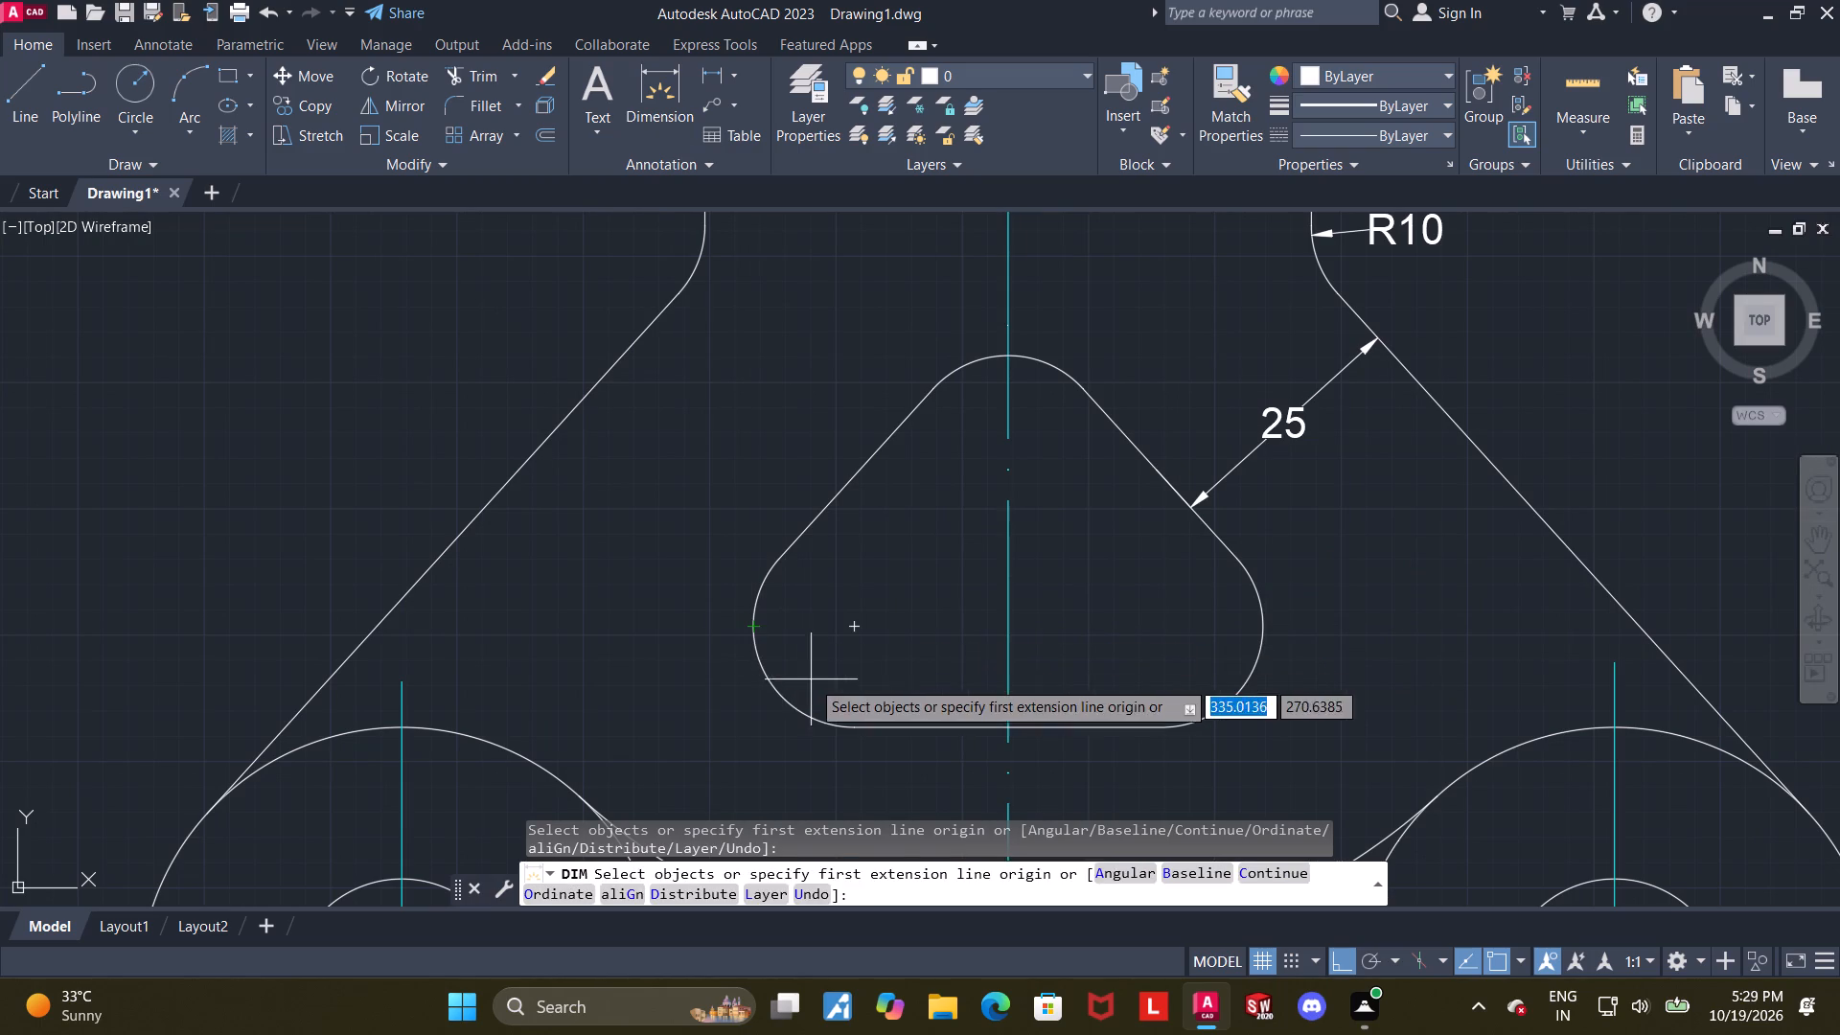
click(785, 693)
click(802, 670)
key(Escape)
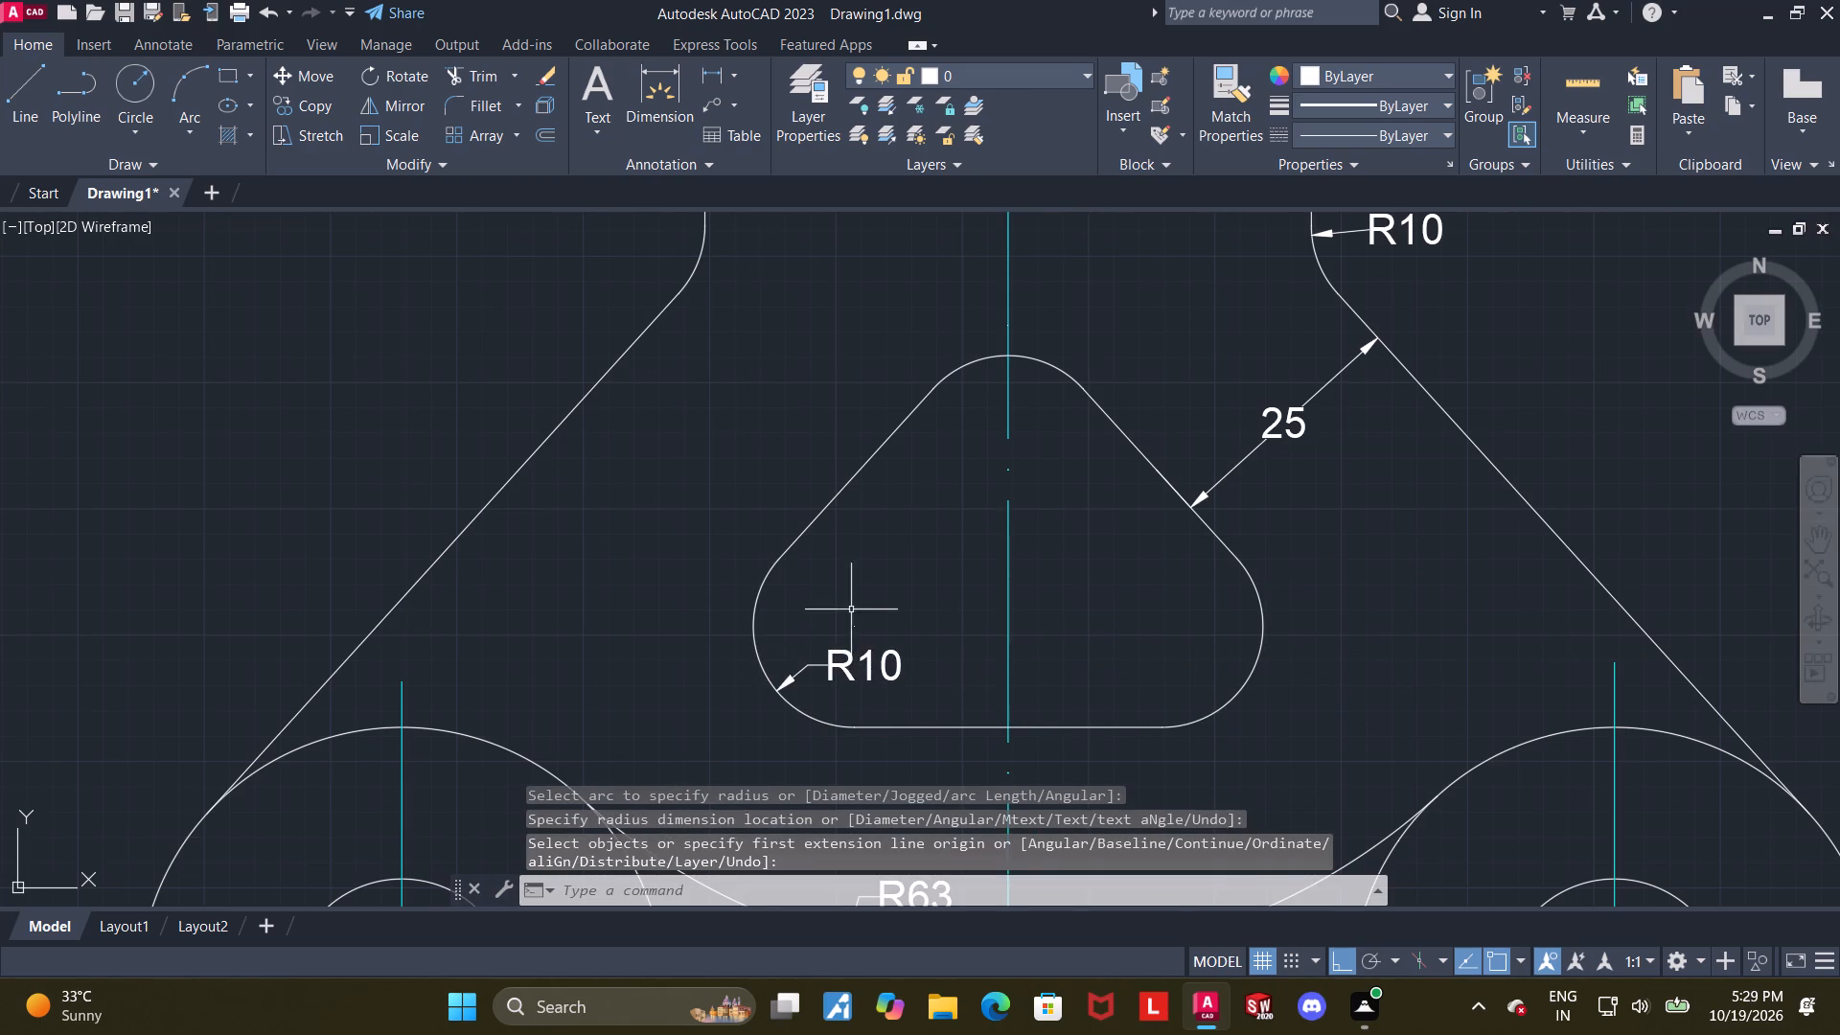
Dimension the radius of the triangular opening's top fillet, placing the text above and left of the arc.
scroll(856, 607, down, 1)
middle_drag(889, 589, 806, 668)
scroll(845, 582, up, 2)
key(Escape)
click(669, 82)
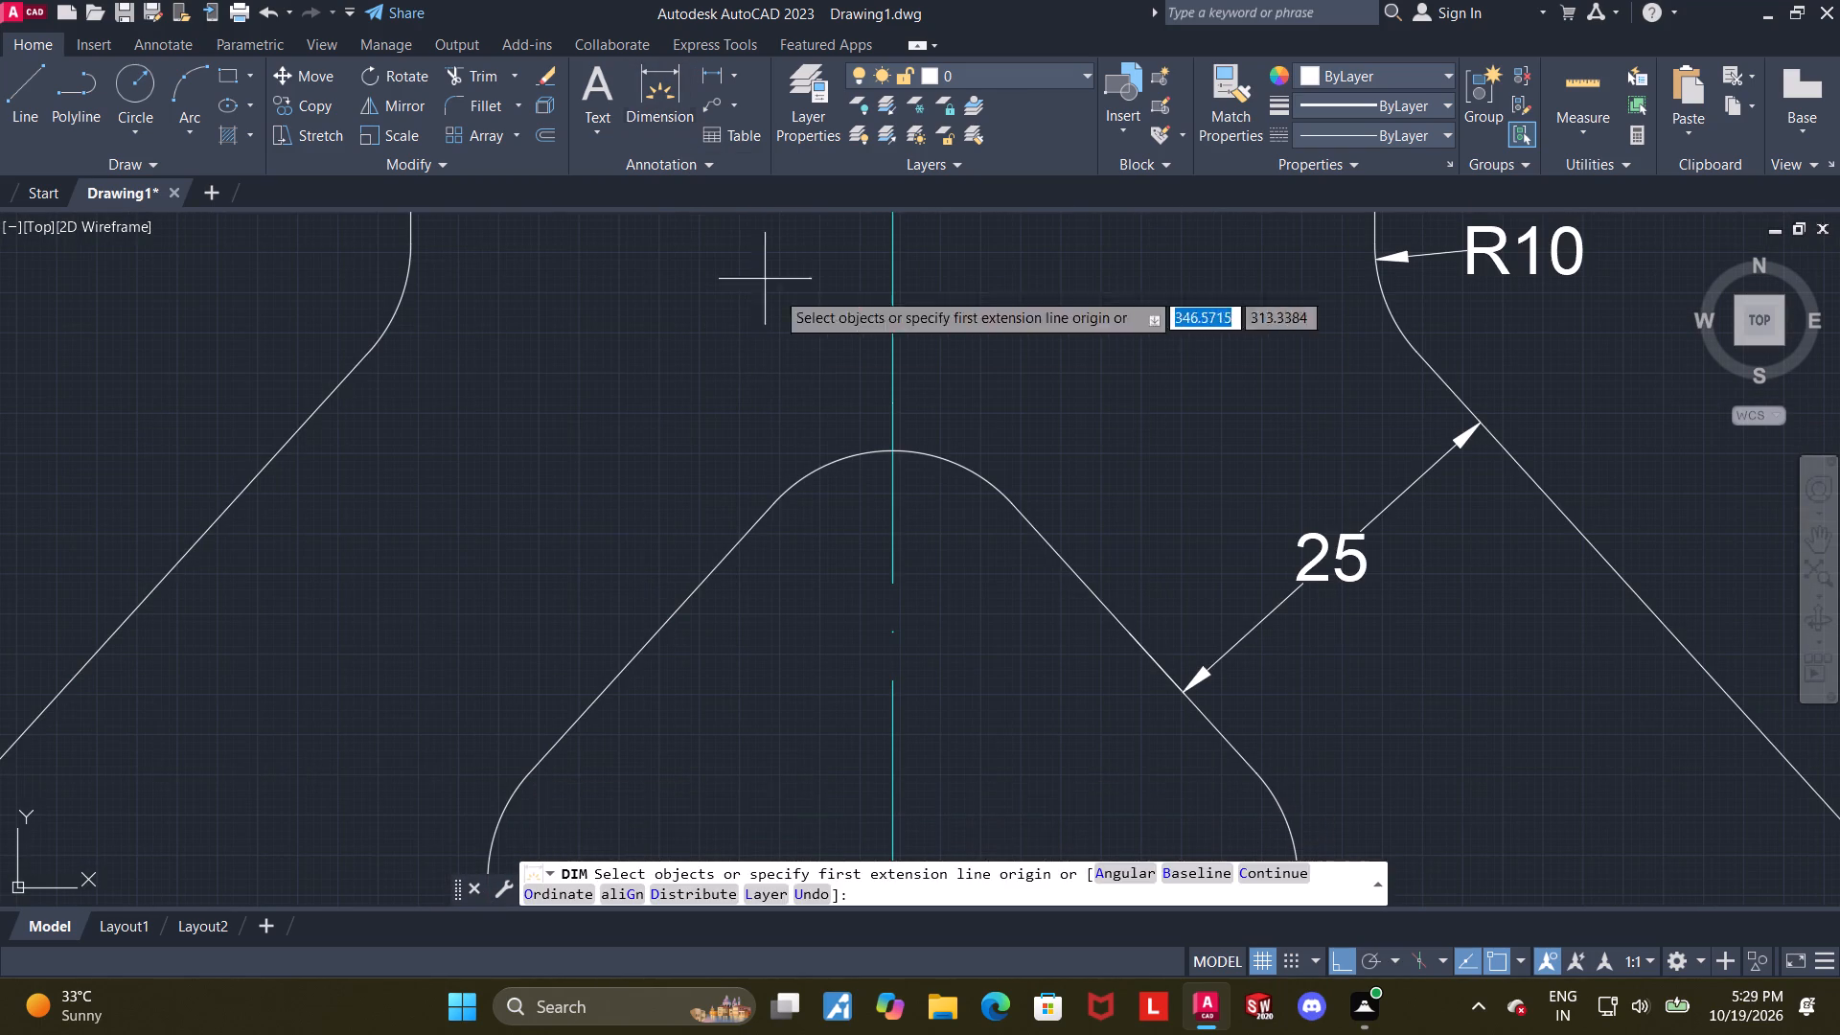
drag(839, 457, 839, 447)
click(788, 358)
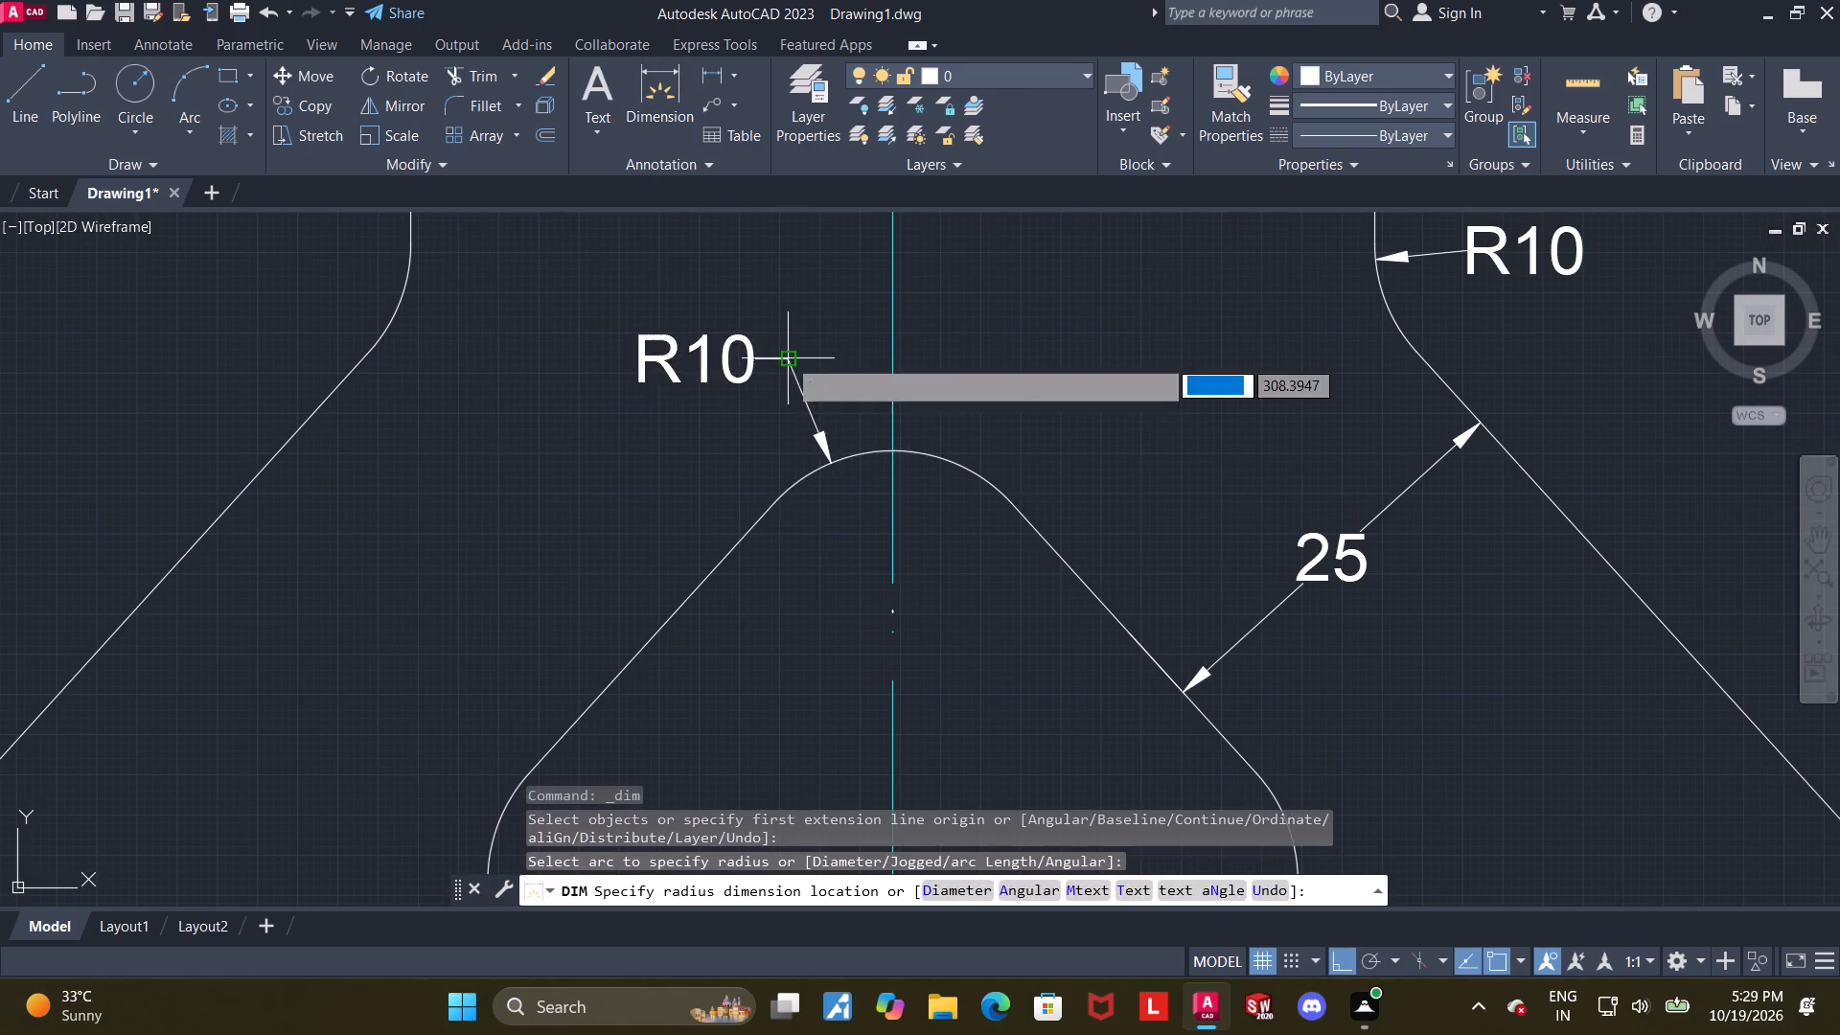
key(Escape)
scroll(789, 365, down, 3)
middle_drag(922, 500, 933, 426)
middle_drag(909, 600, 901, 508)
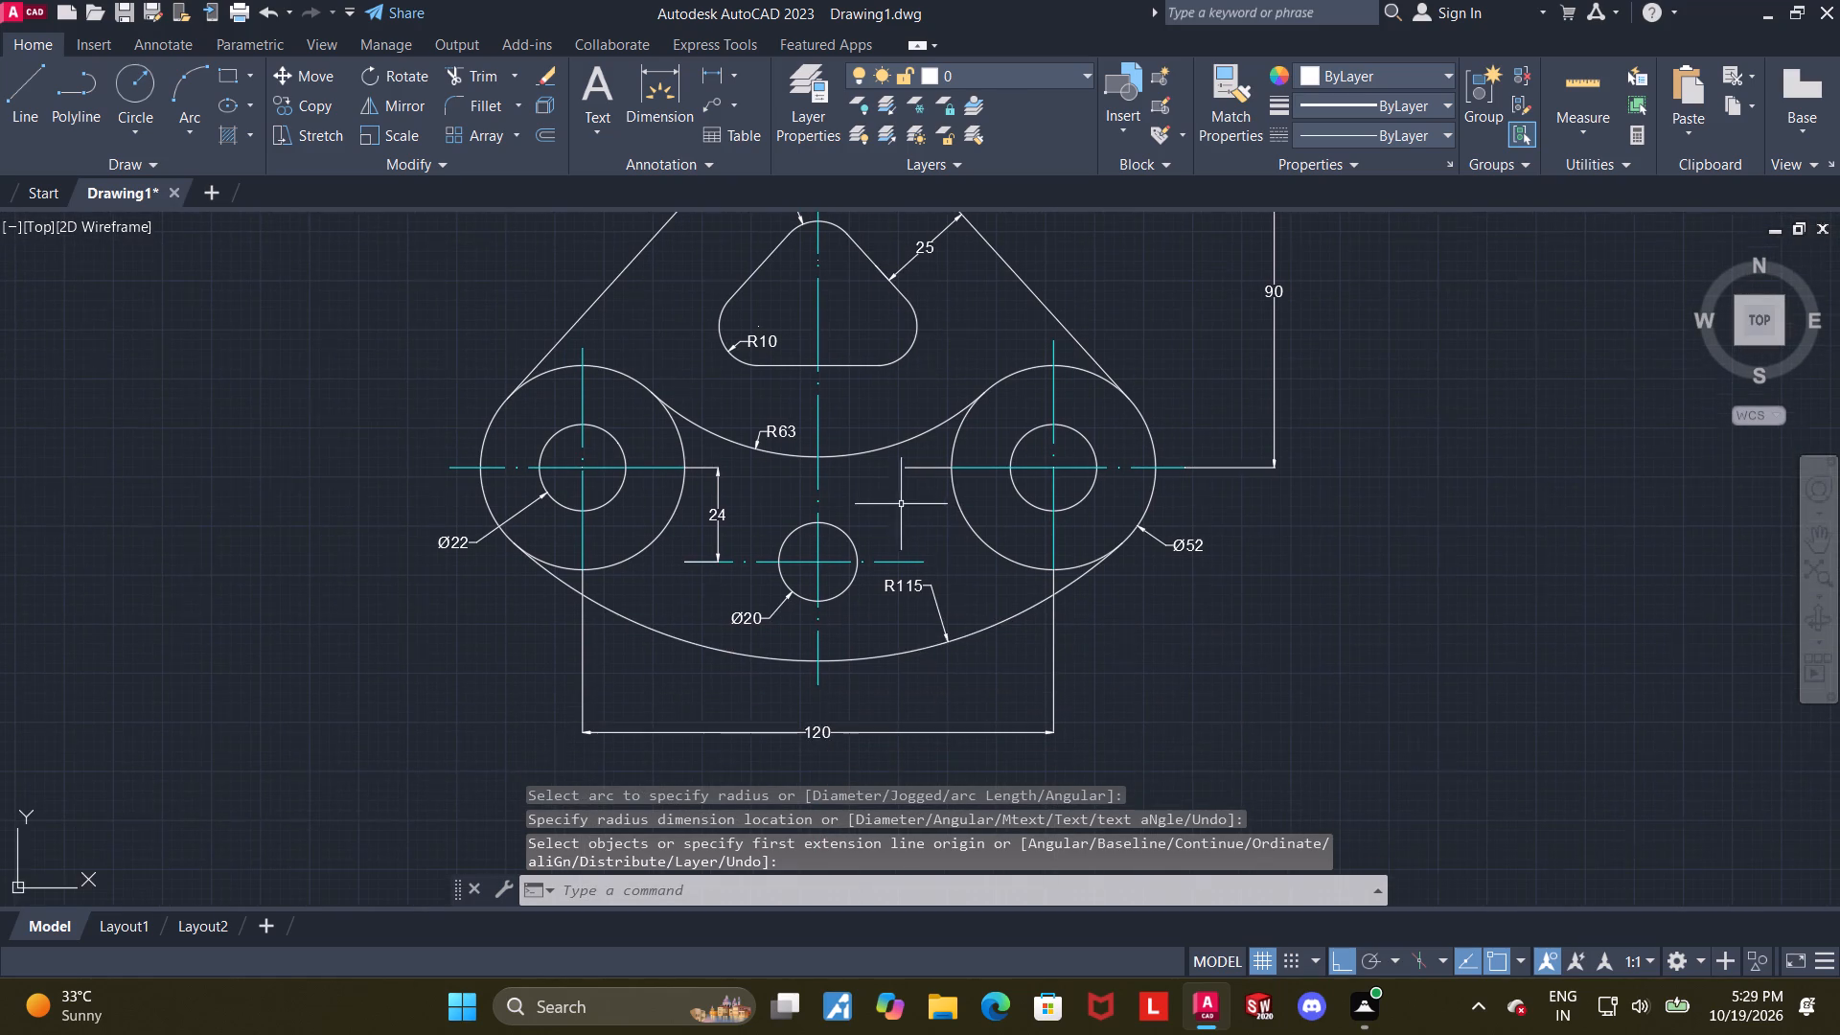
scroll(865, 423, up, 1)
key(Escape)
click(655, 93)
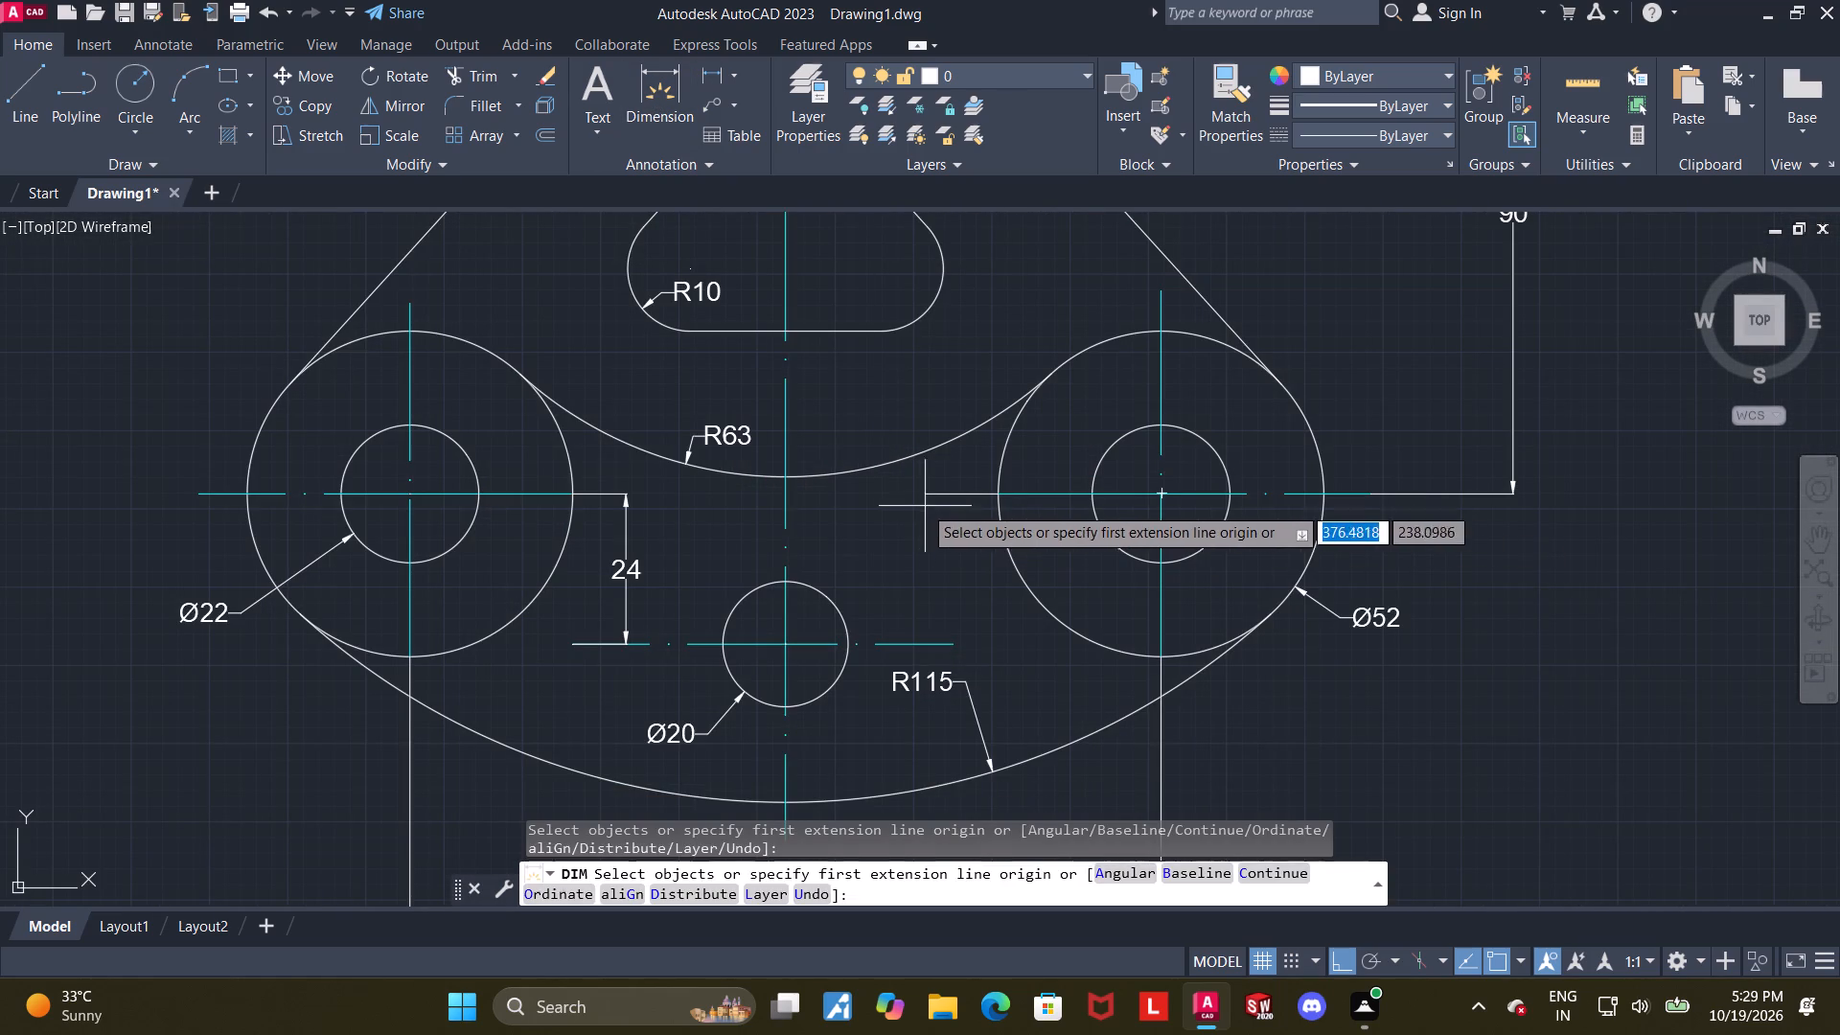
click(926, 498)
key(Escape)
Delete the short horizontal line projecting from the right boss's outer circle toward the vertical centerline.
click(950, 496)
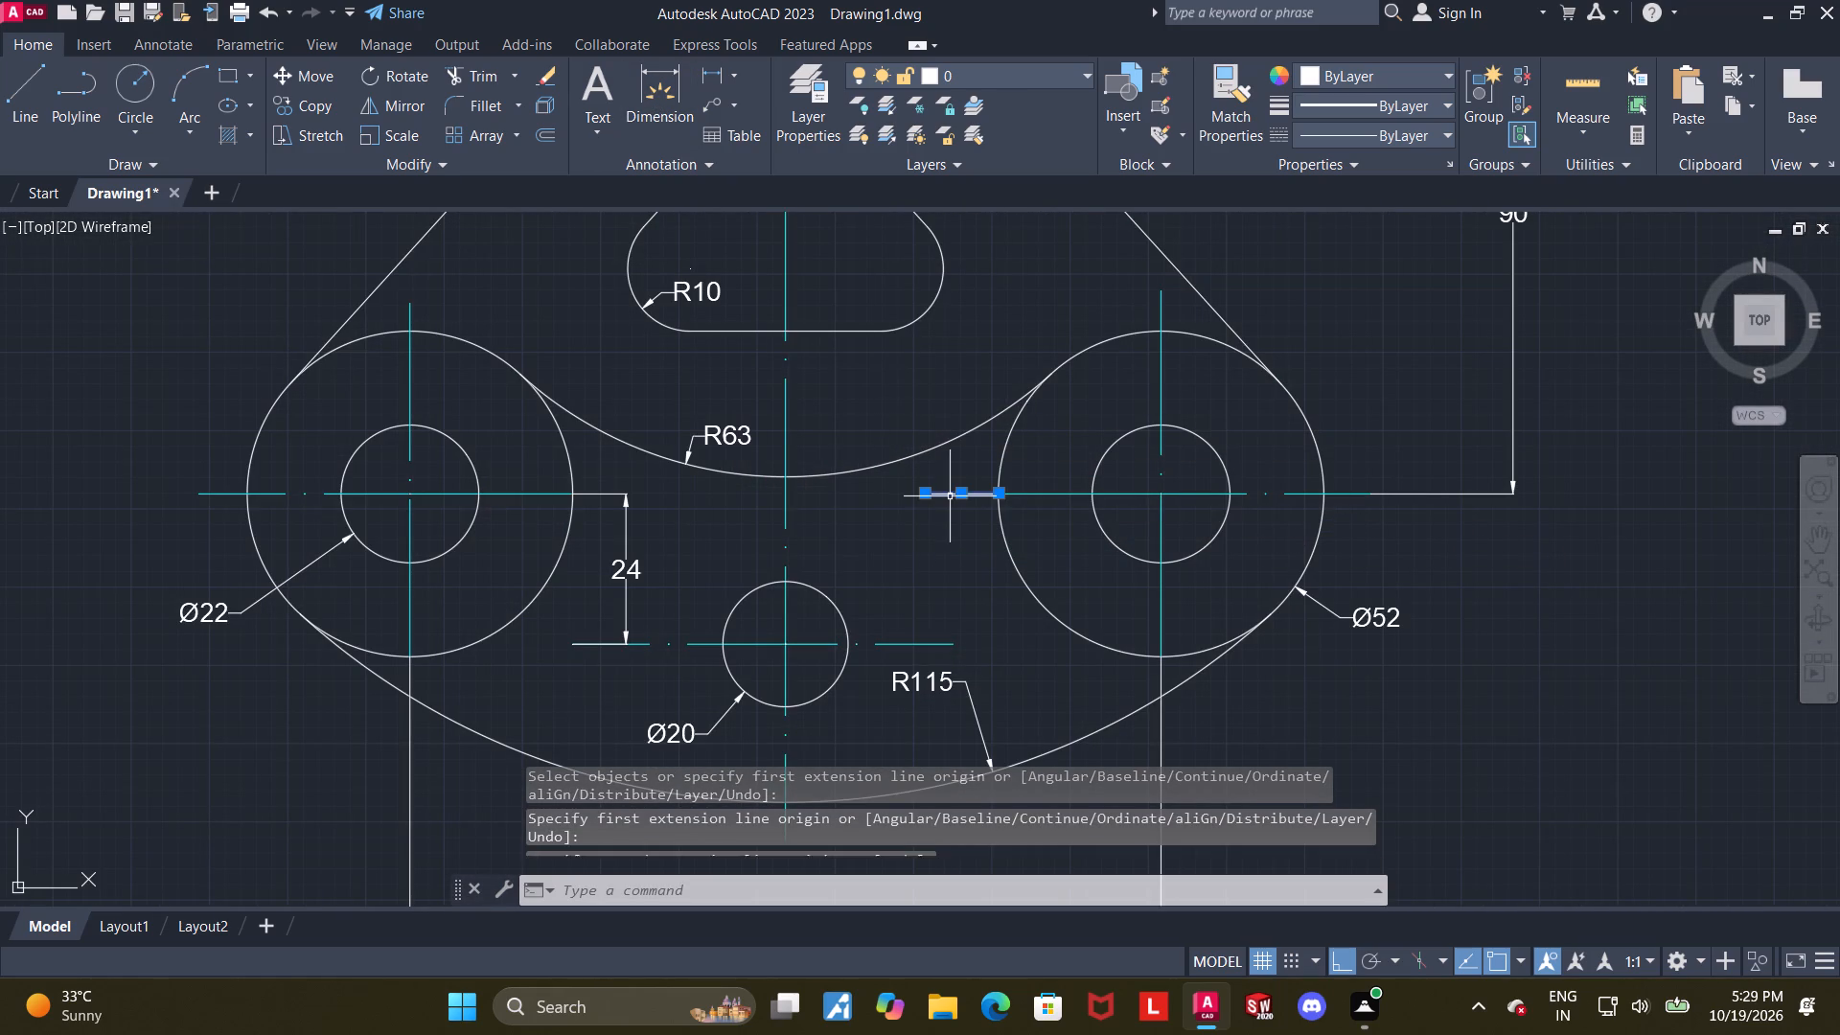
key(Delete)
Dimension the vertical distance from the right boss's horizontal centerline to the triangular opening's bottom edge.
click(638, 85)
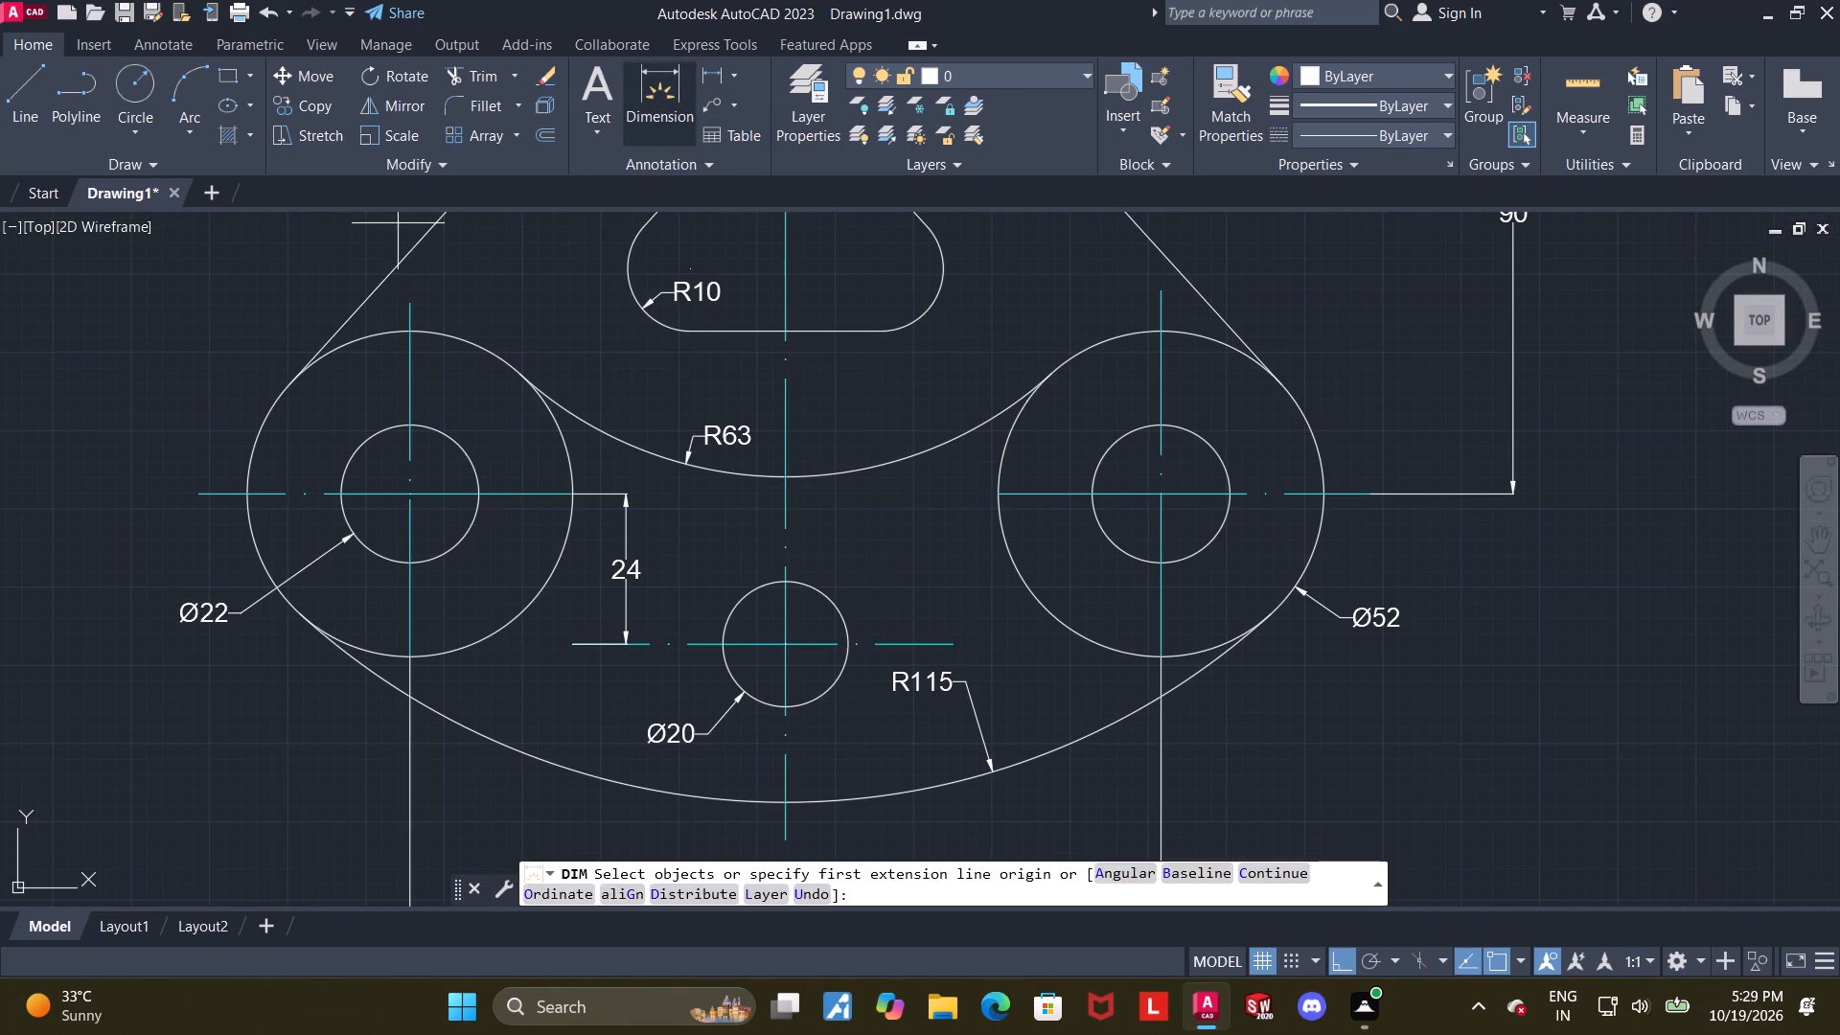
click(1000, 495)
click(886, 332)
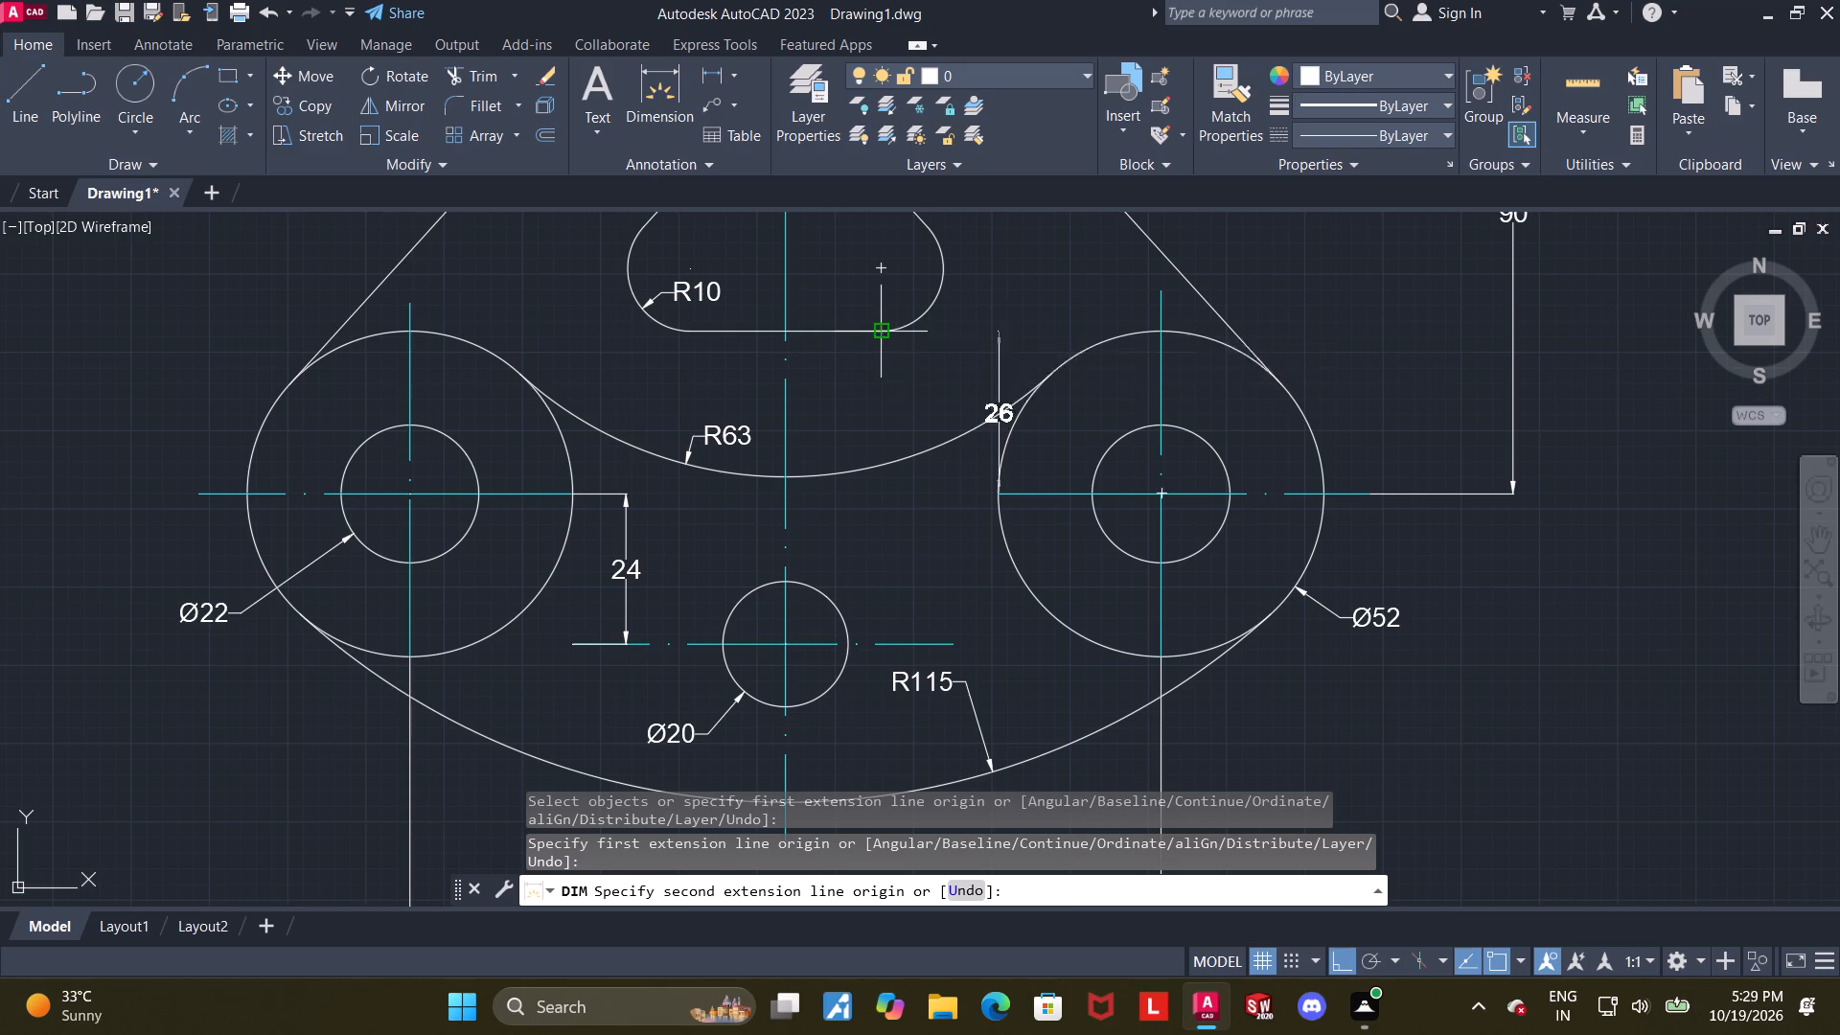
click(922, 384)
key(Escape)
Examine the complete part with all its dimensions.
scroll(923, 390, down, 1)
middle_drag(863, 402, 863, 437)
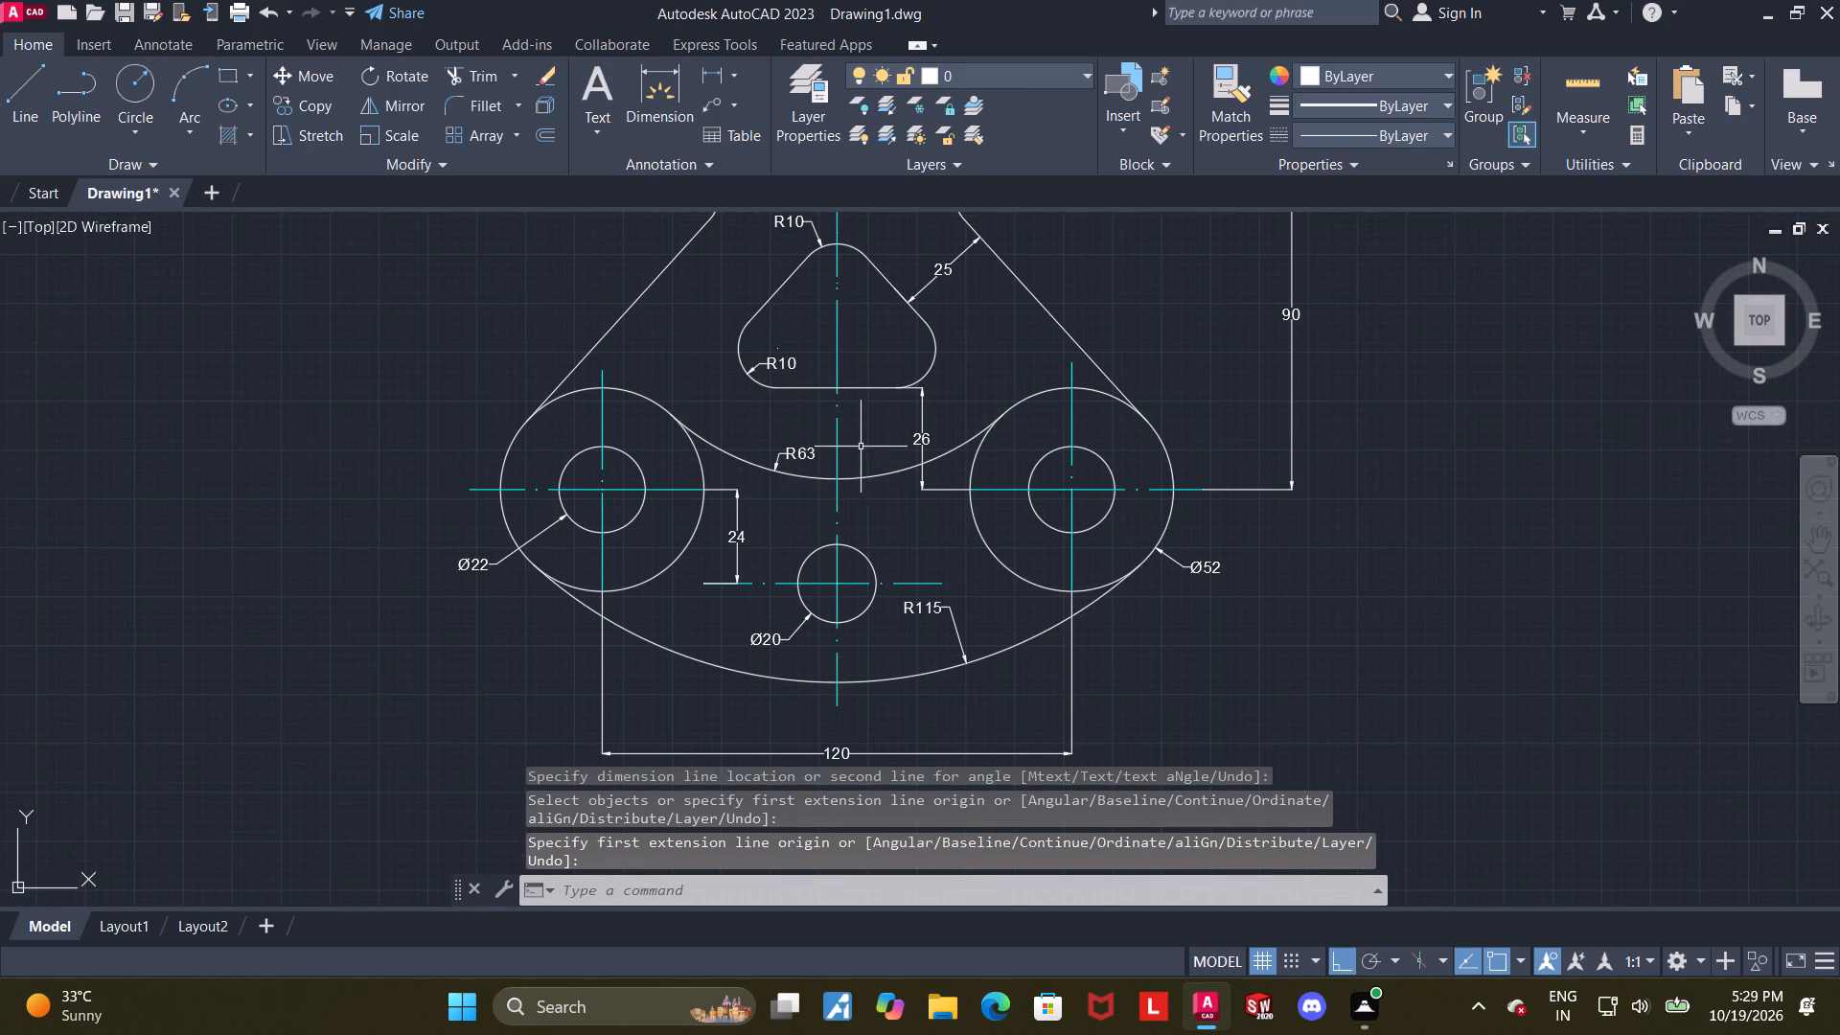
middle_drag(861, 447, 867, 486)
scroll(867, 482, down, 1)
middle_drag(1248, 470, 1261, 526)
middle_drag(1261, 533, 1262, 517)
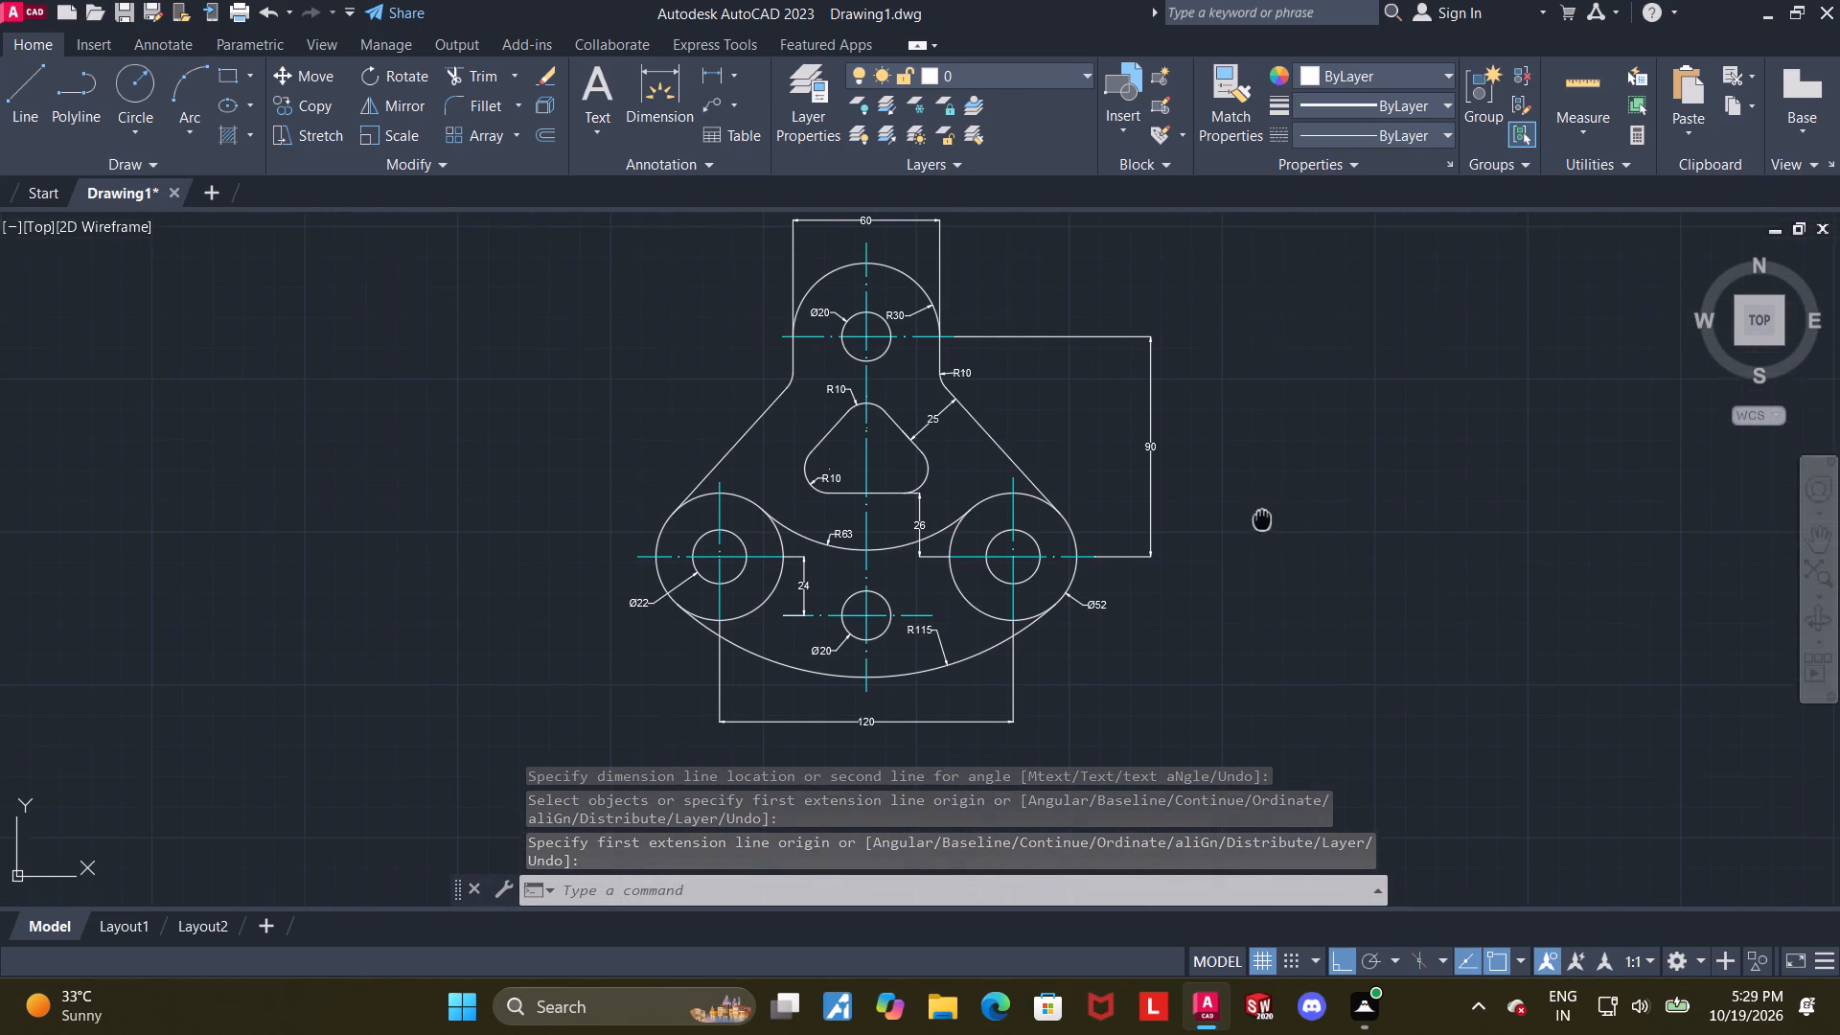
middle_drag(1262, 517, 1263, 516)
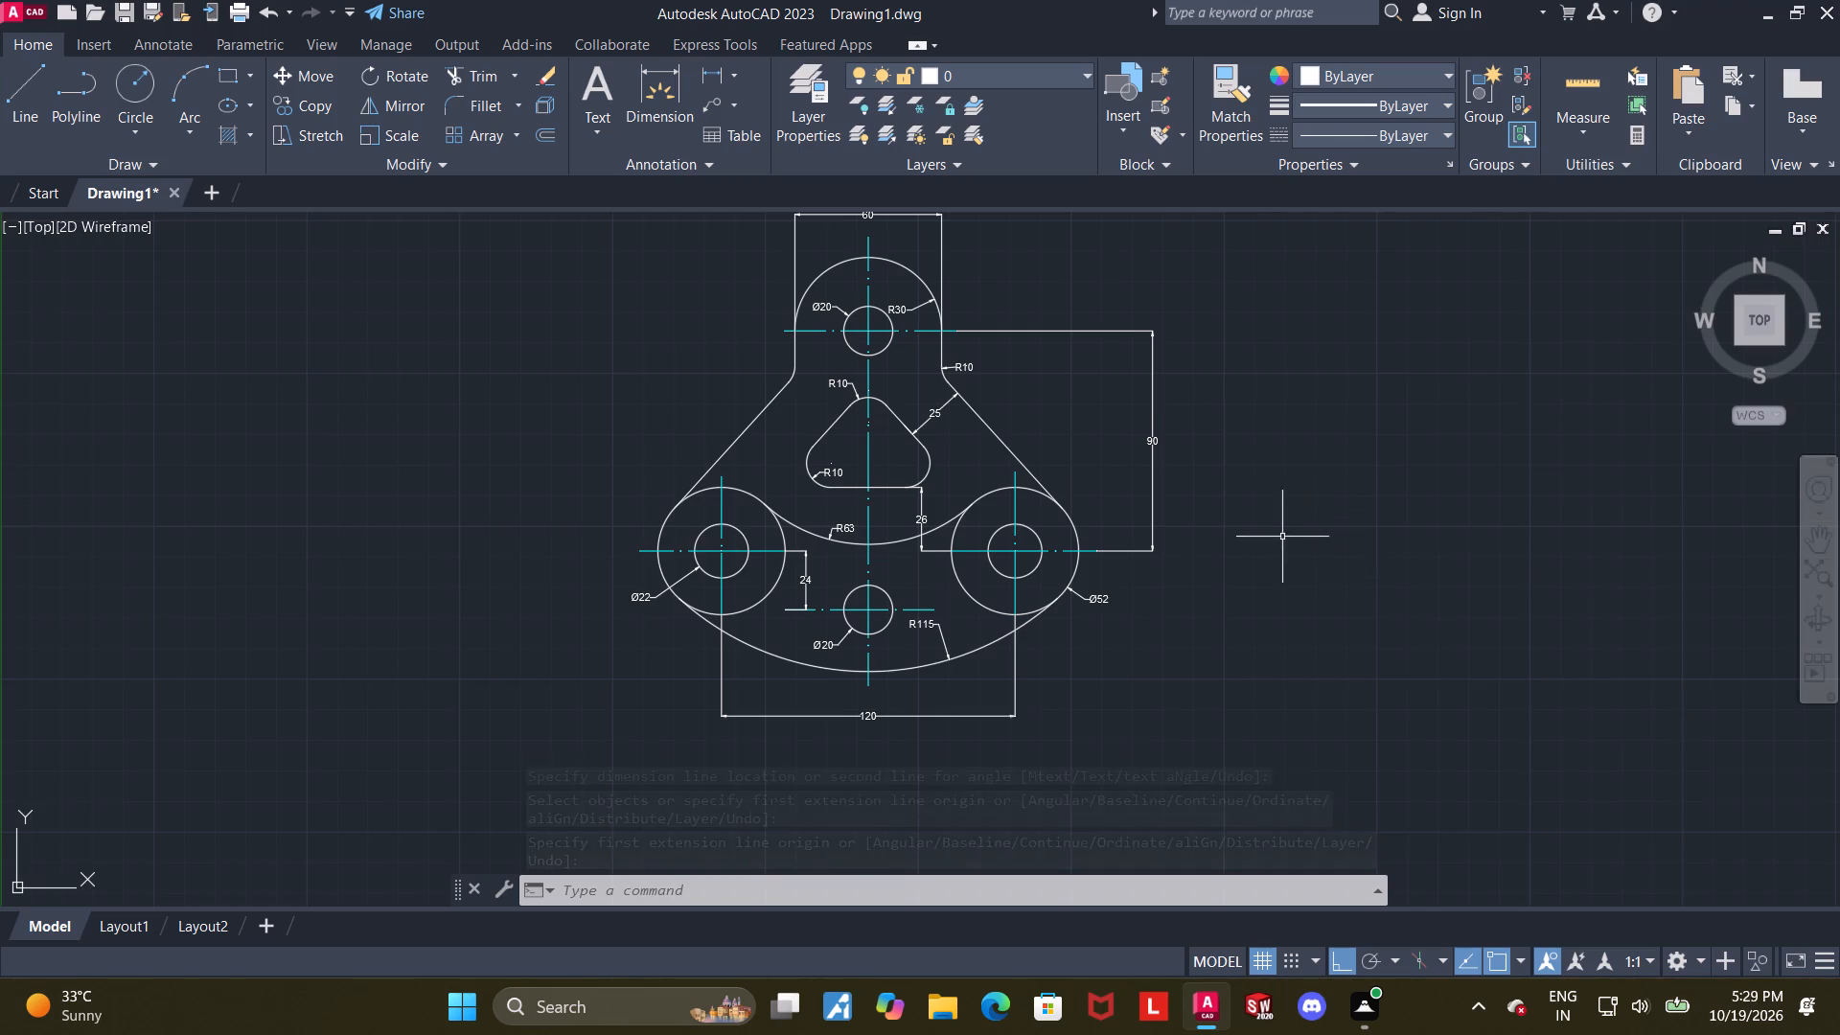
middle_drag(1282, 537, 1295, 547)
middle_drag(1298, 559, 1301, 570)
middle_drag(1293, 568, 1300, 577)
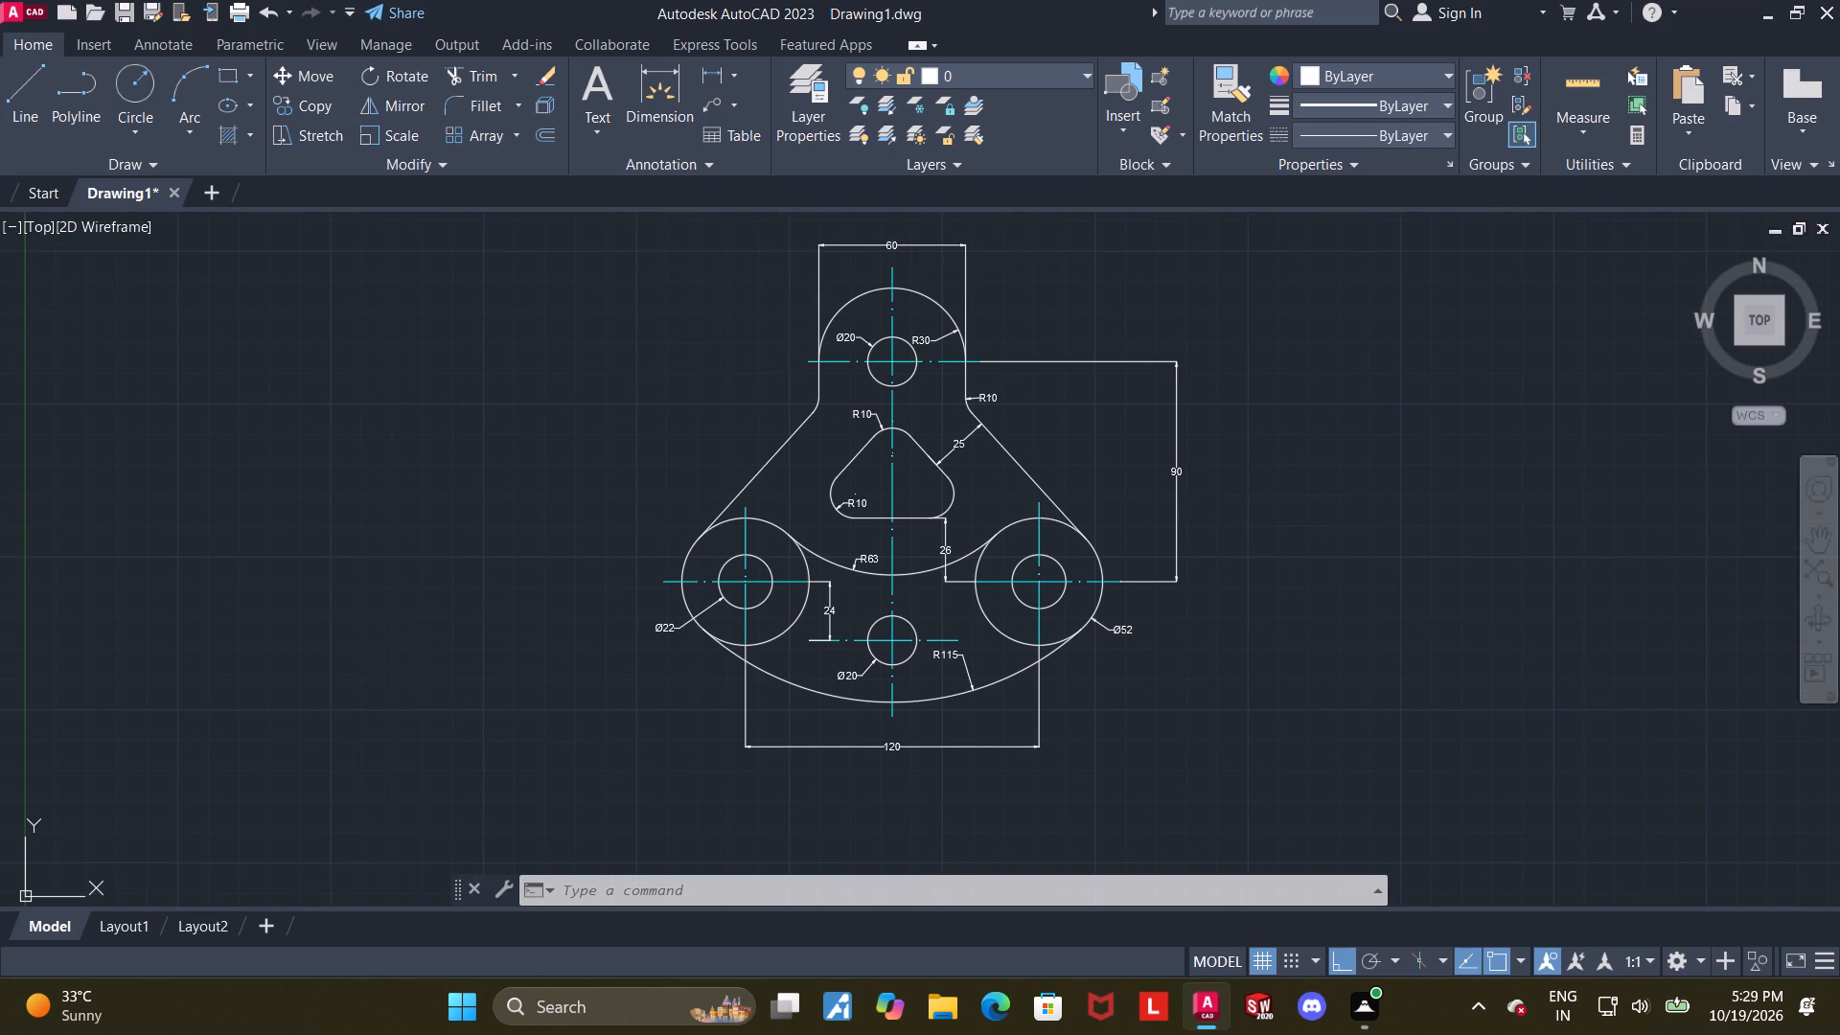
Examine the dimensioned part, focusing on the triangular opening and the dimensions around it.
middle_drag(1231, 668, 1248, 684)
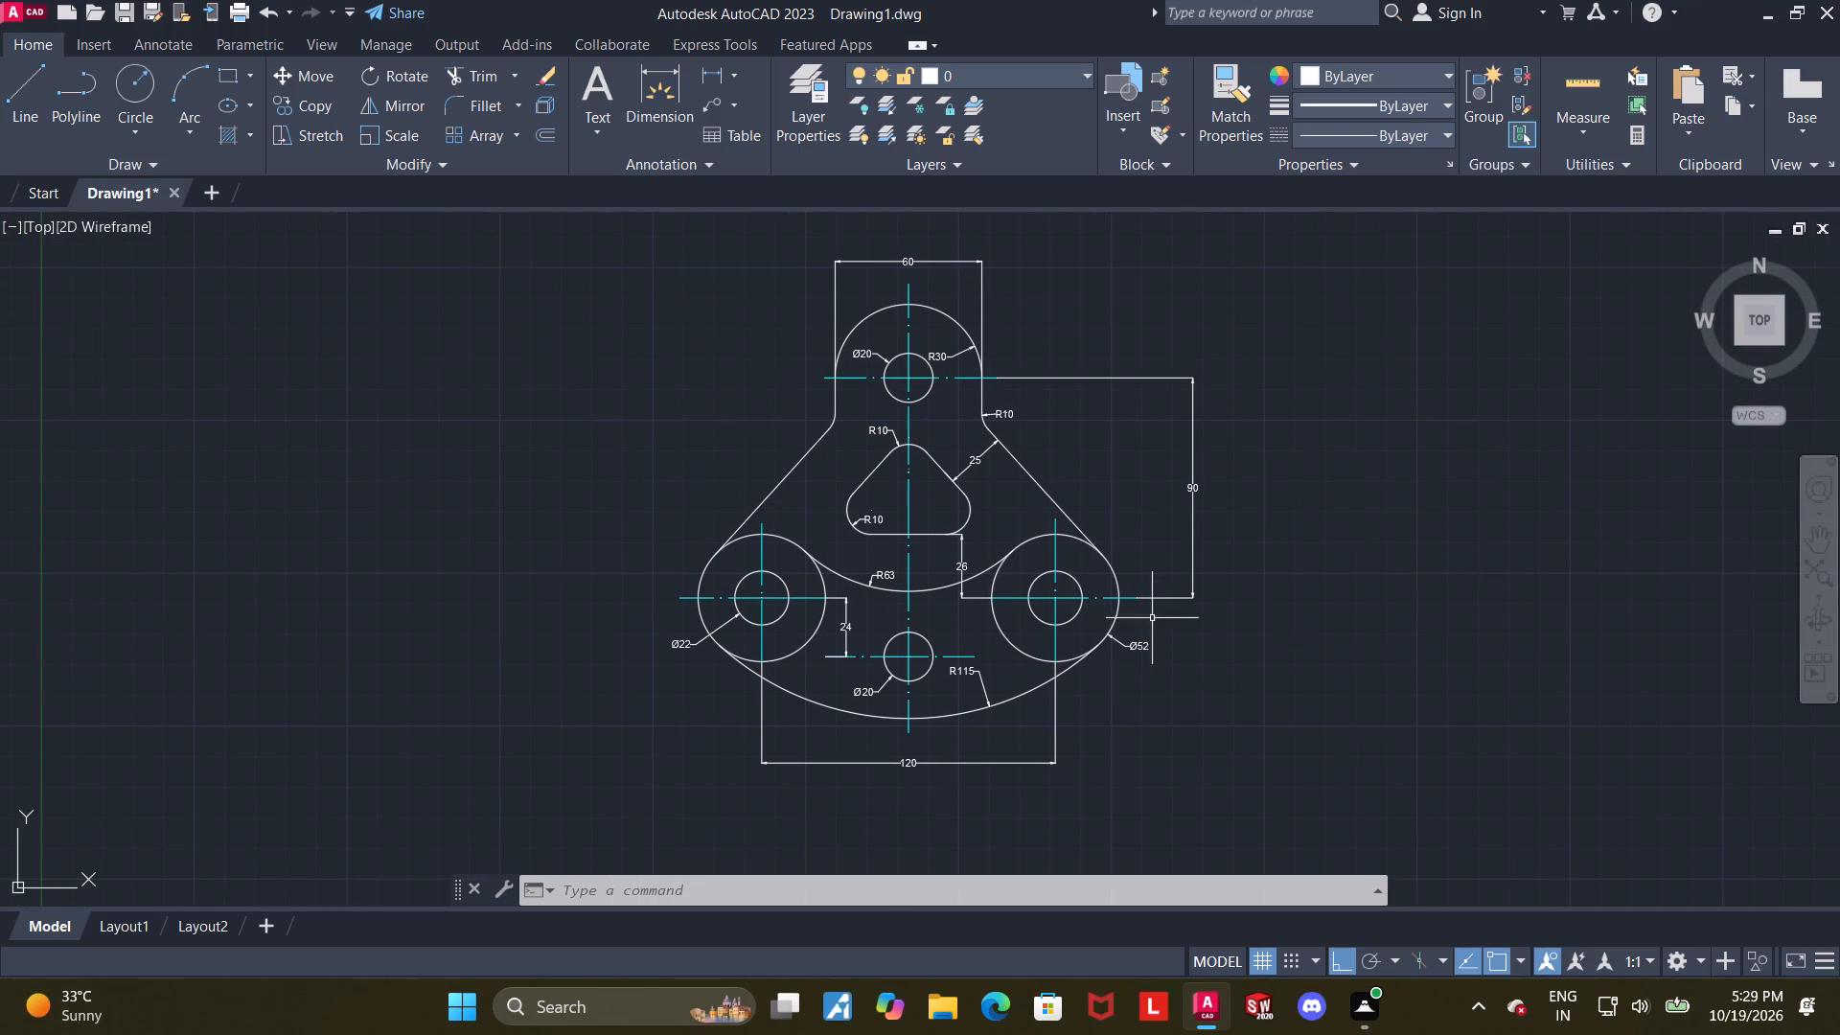
scroll(879, 517, up, 1)
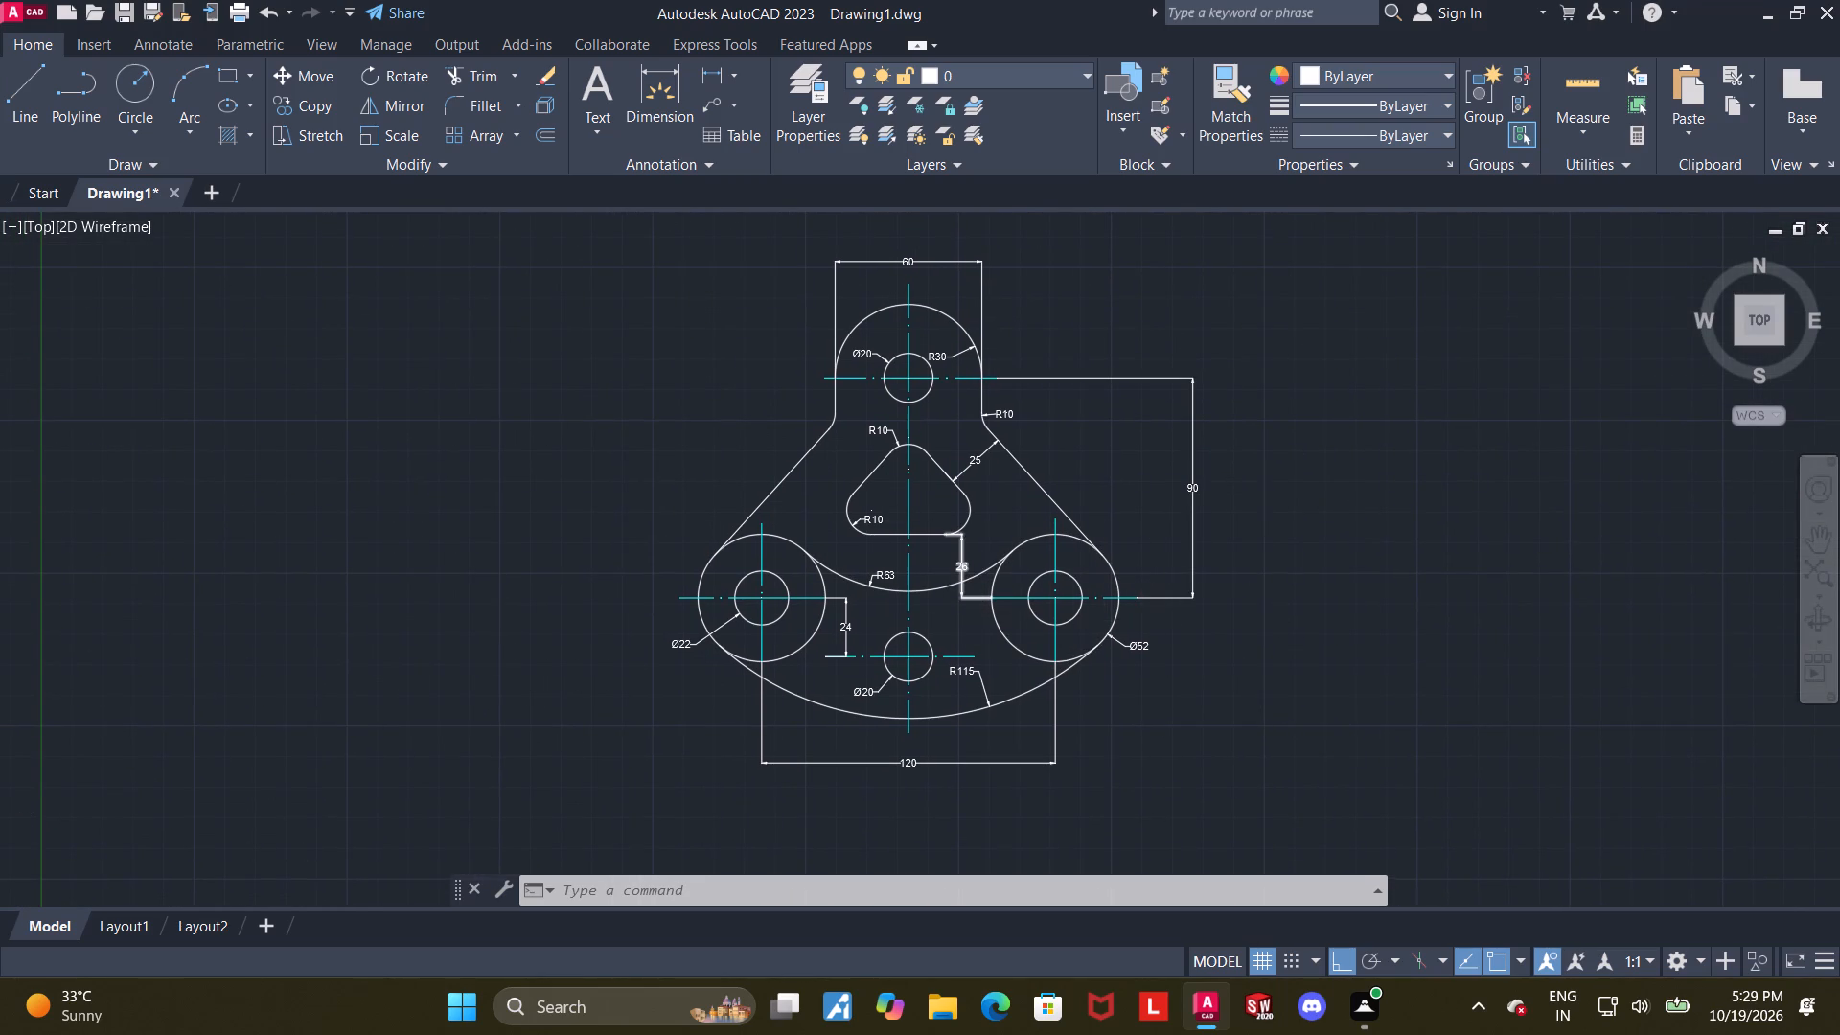
scroll(881, 540, up, 1)
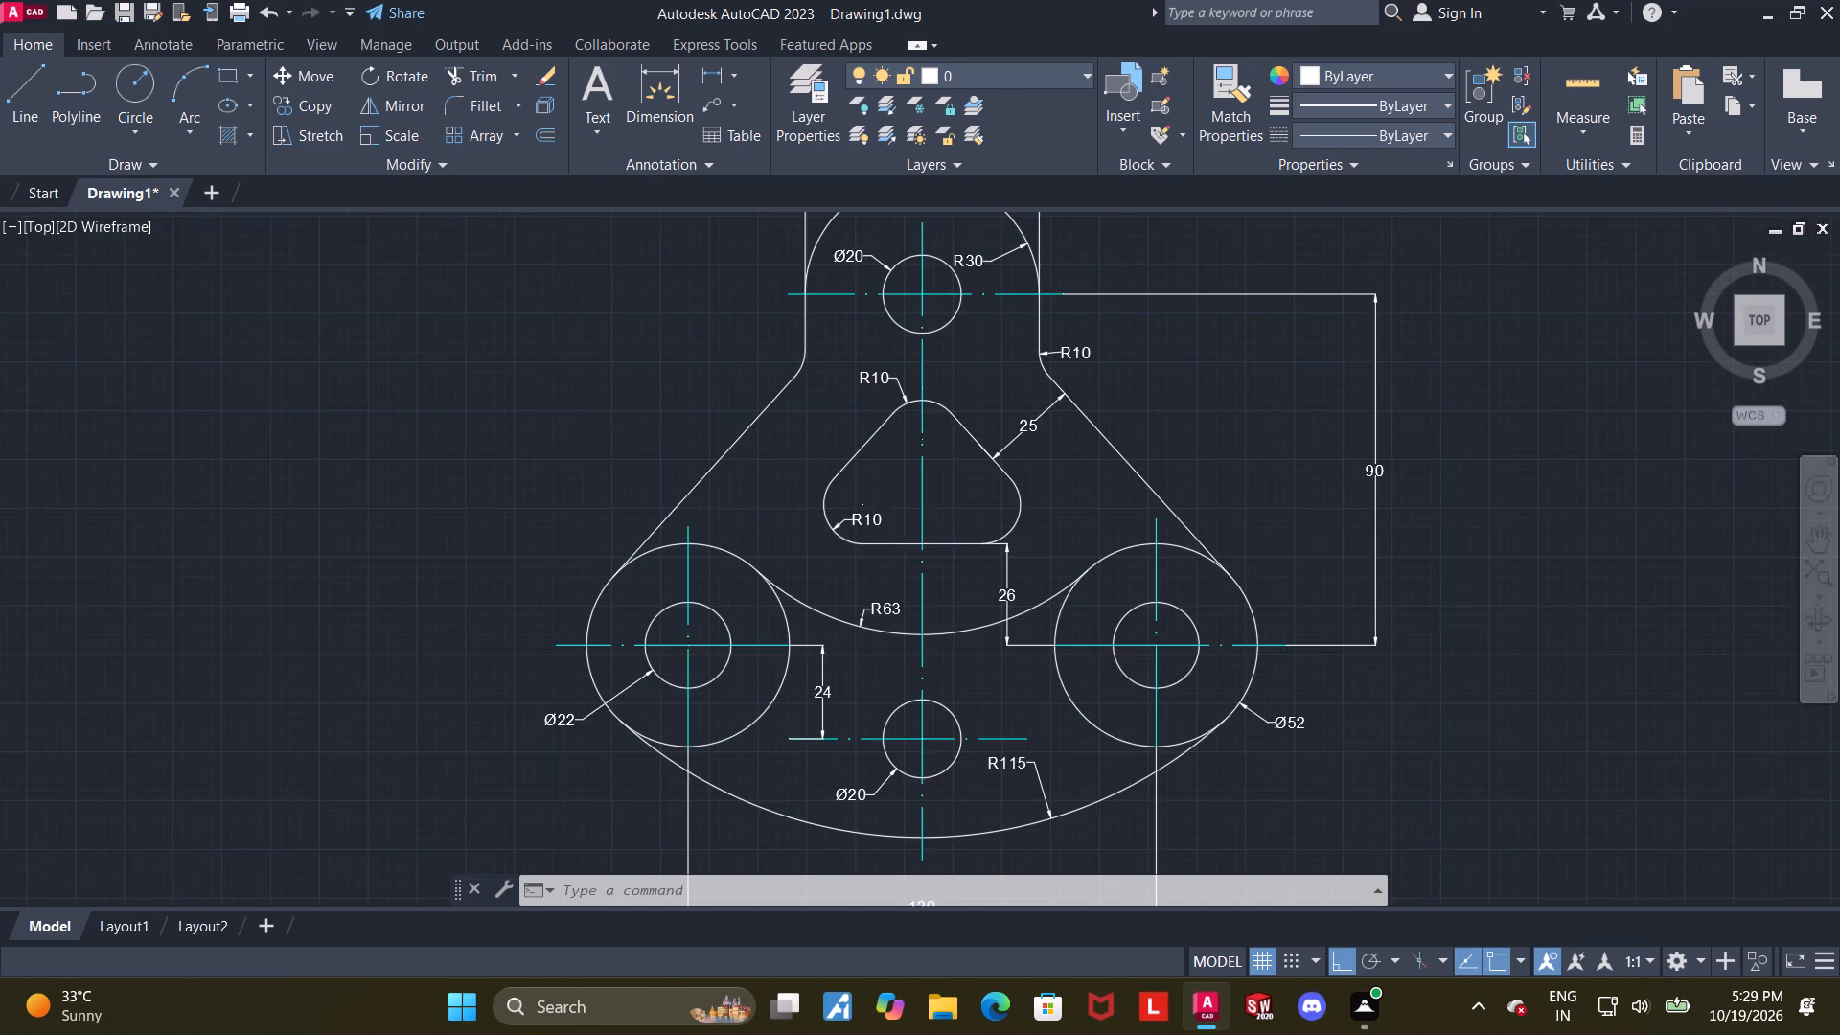
scroll(898, 553, down, 1)
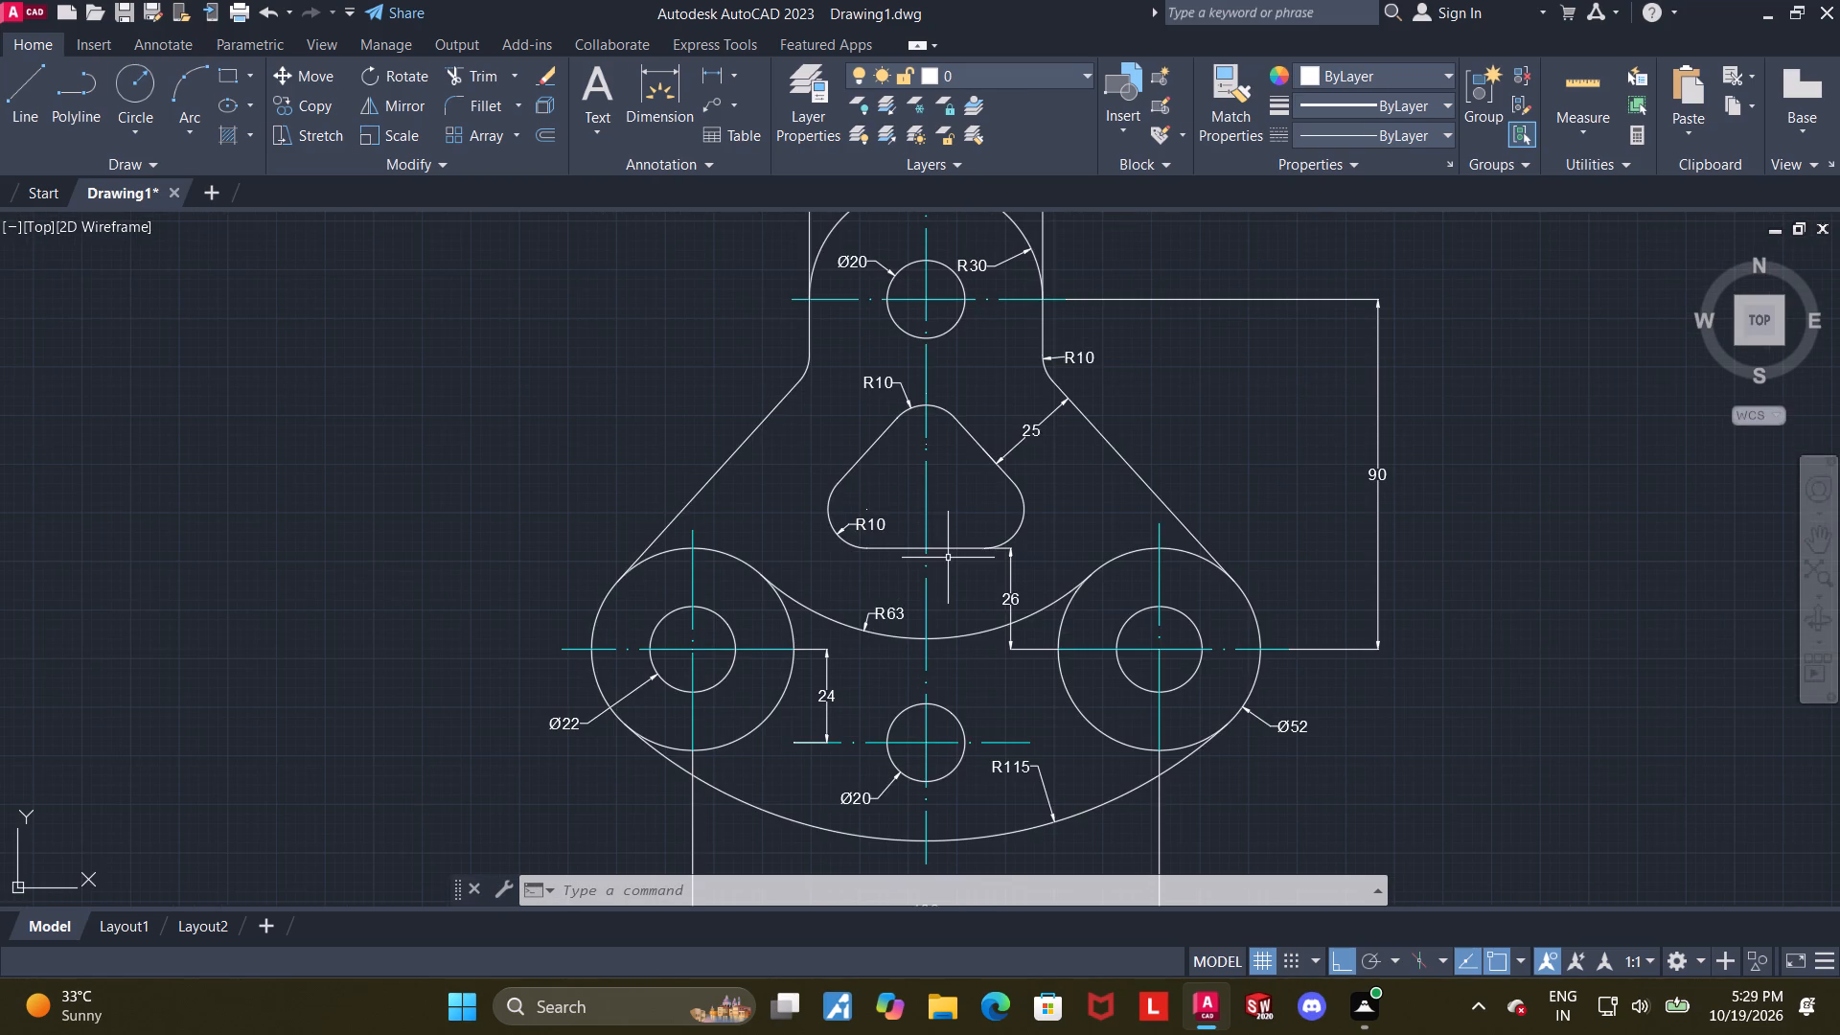
scroll(950, 558, down, 1)
scroll(1319, 594, up, 1)
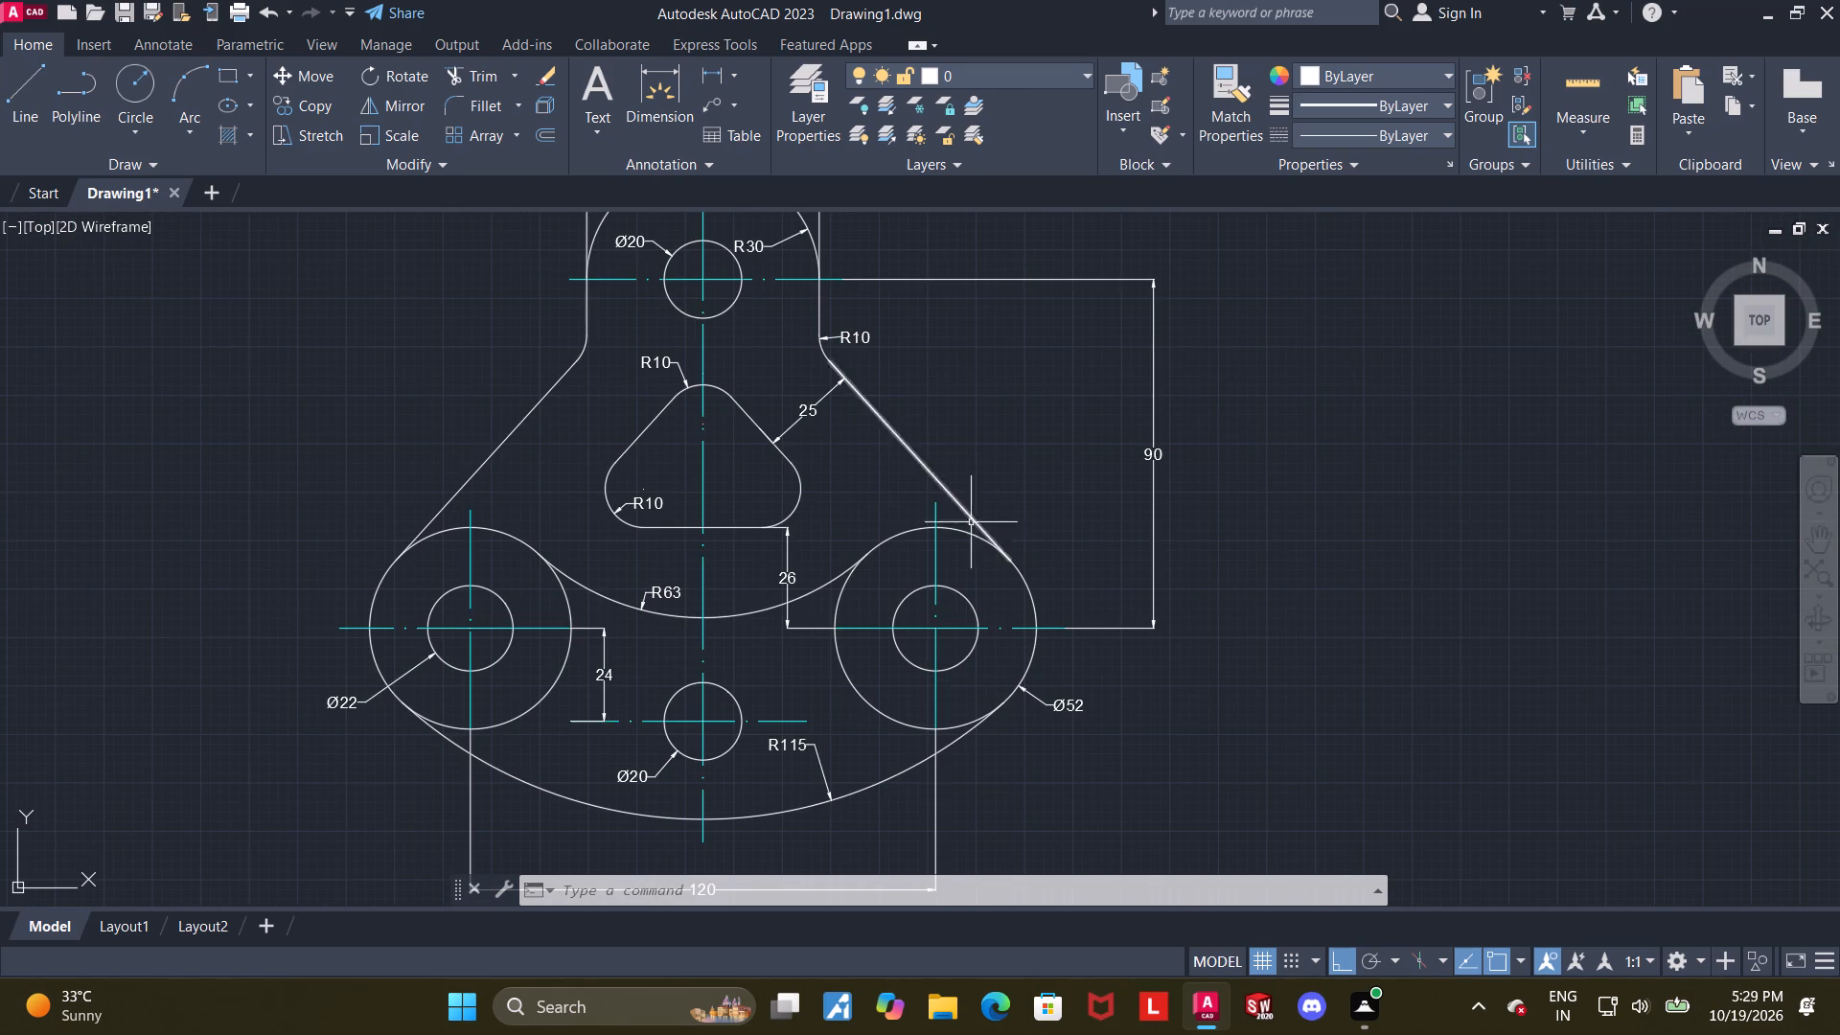
scroll(761, 454, up, 1)
scroll(761, 454, down, 1)
middle_drag(761, 463, 786, 523)
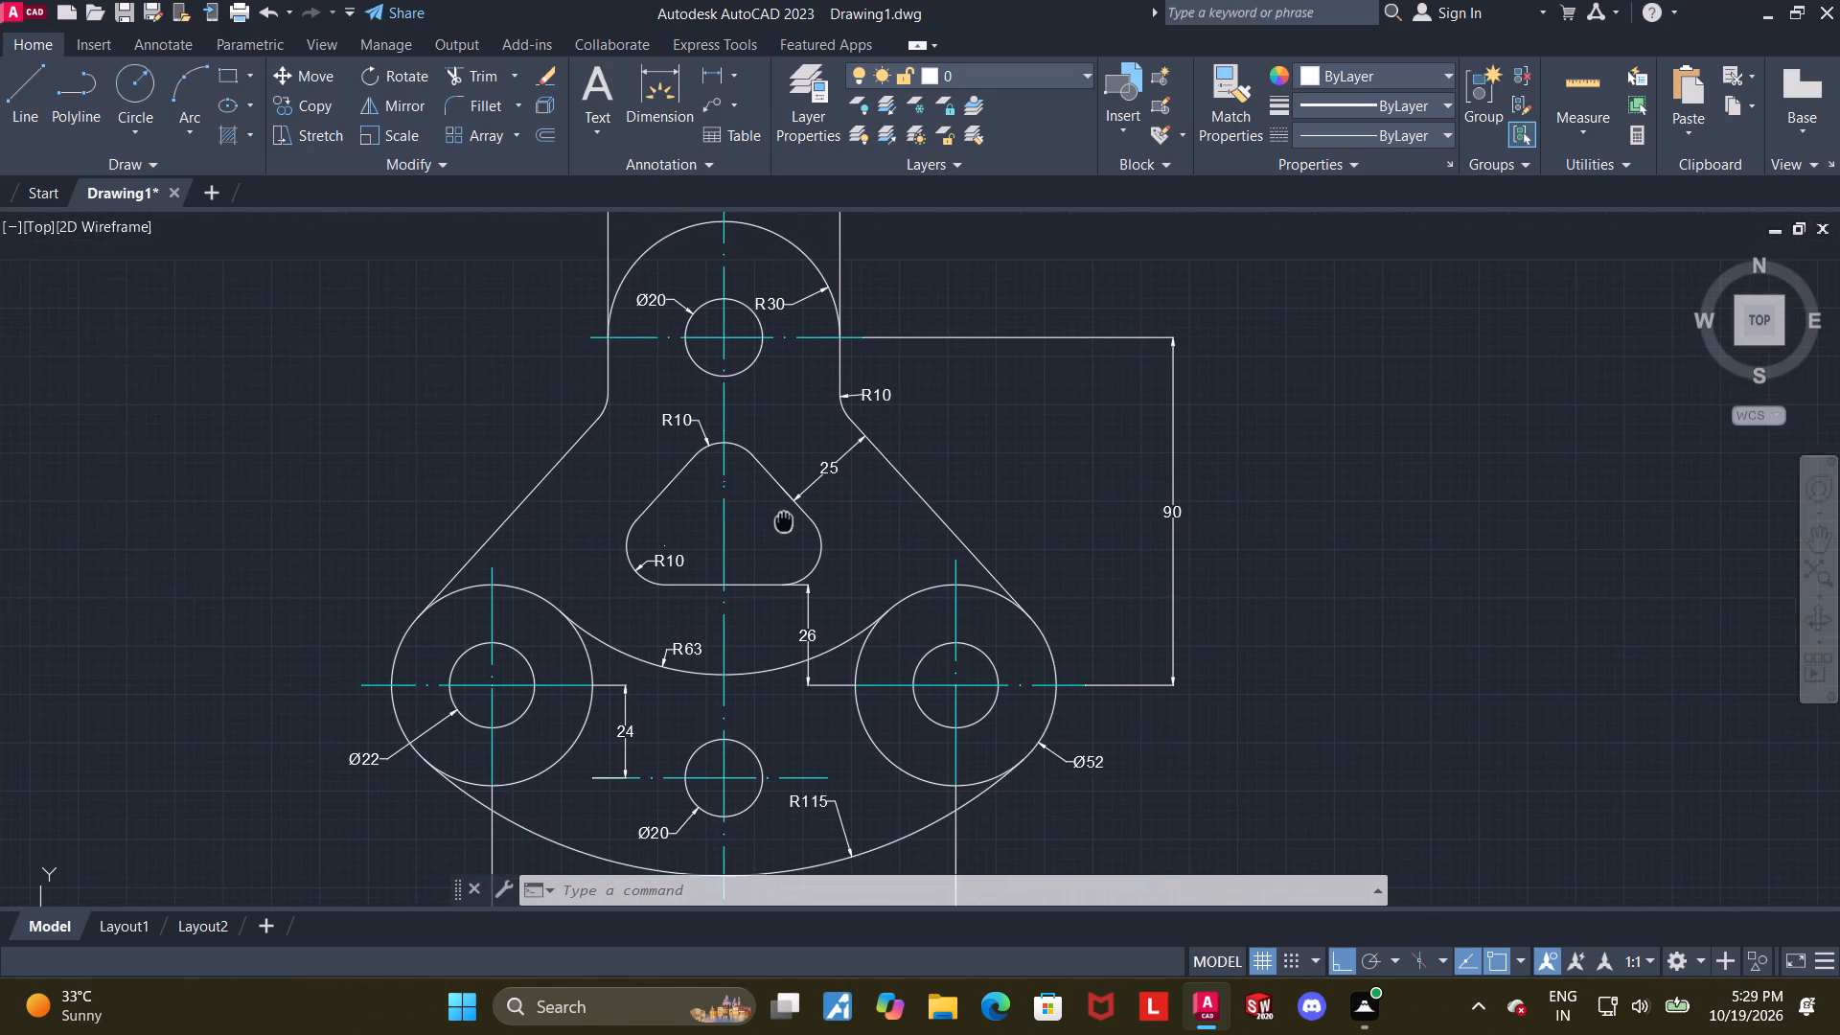
middle_drag(786, 523, 786, 525)
scroll(786, 525, up, 1)
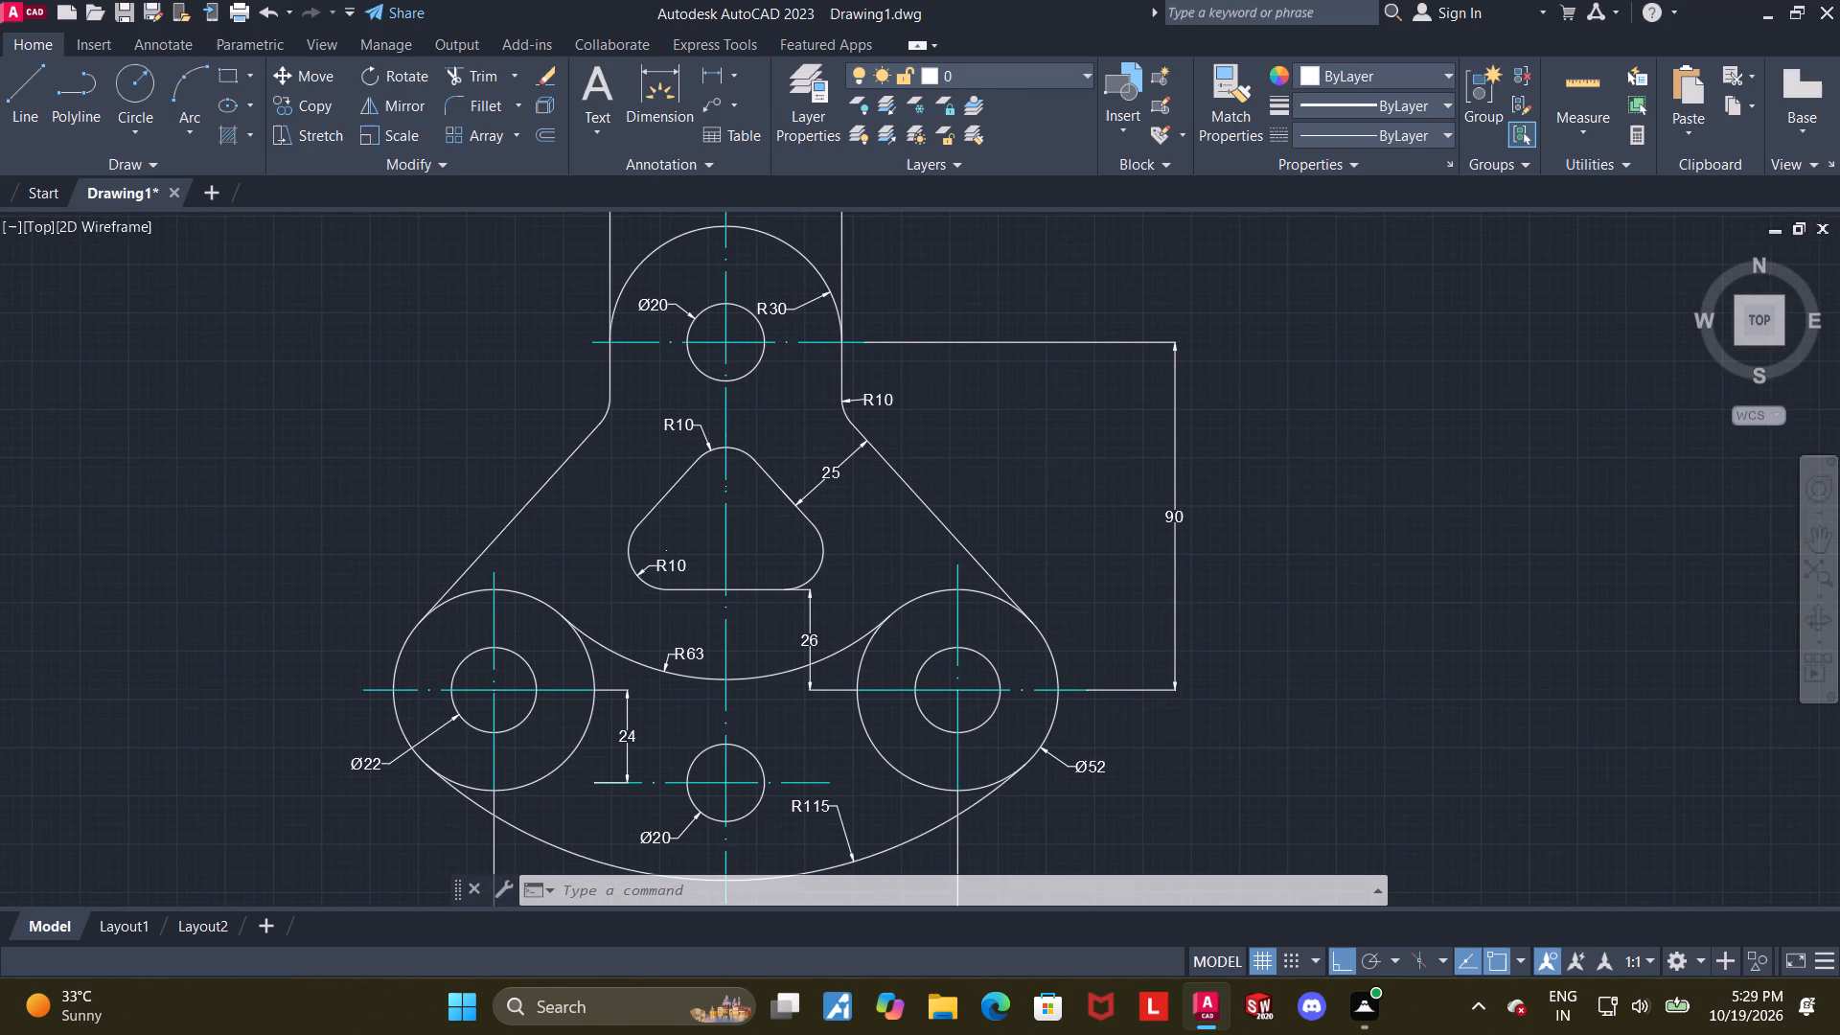
scroll(786, 525, down, 1)
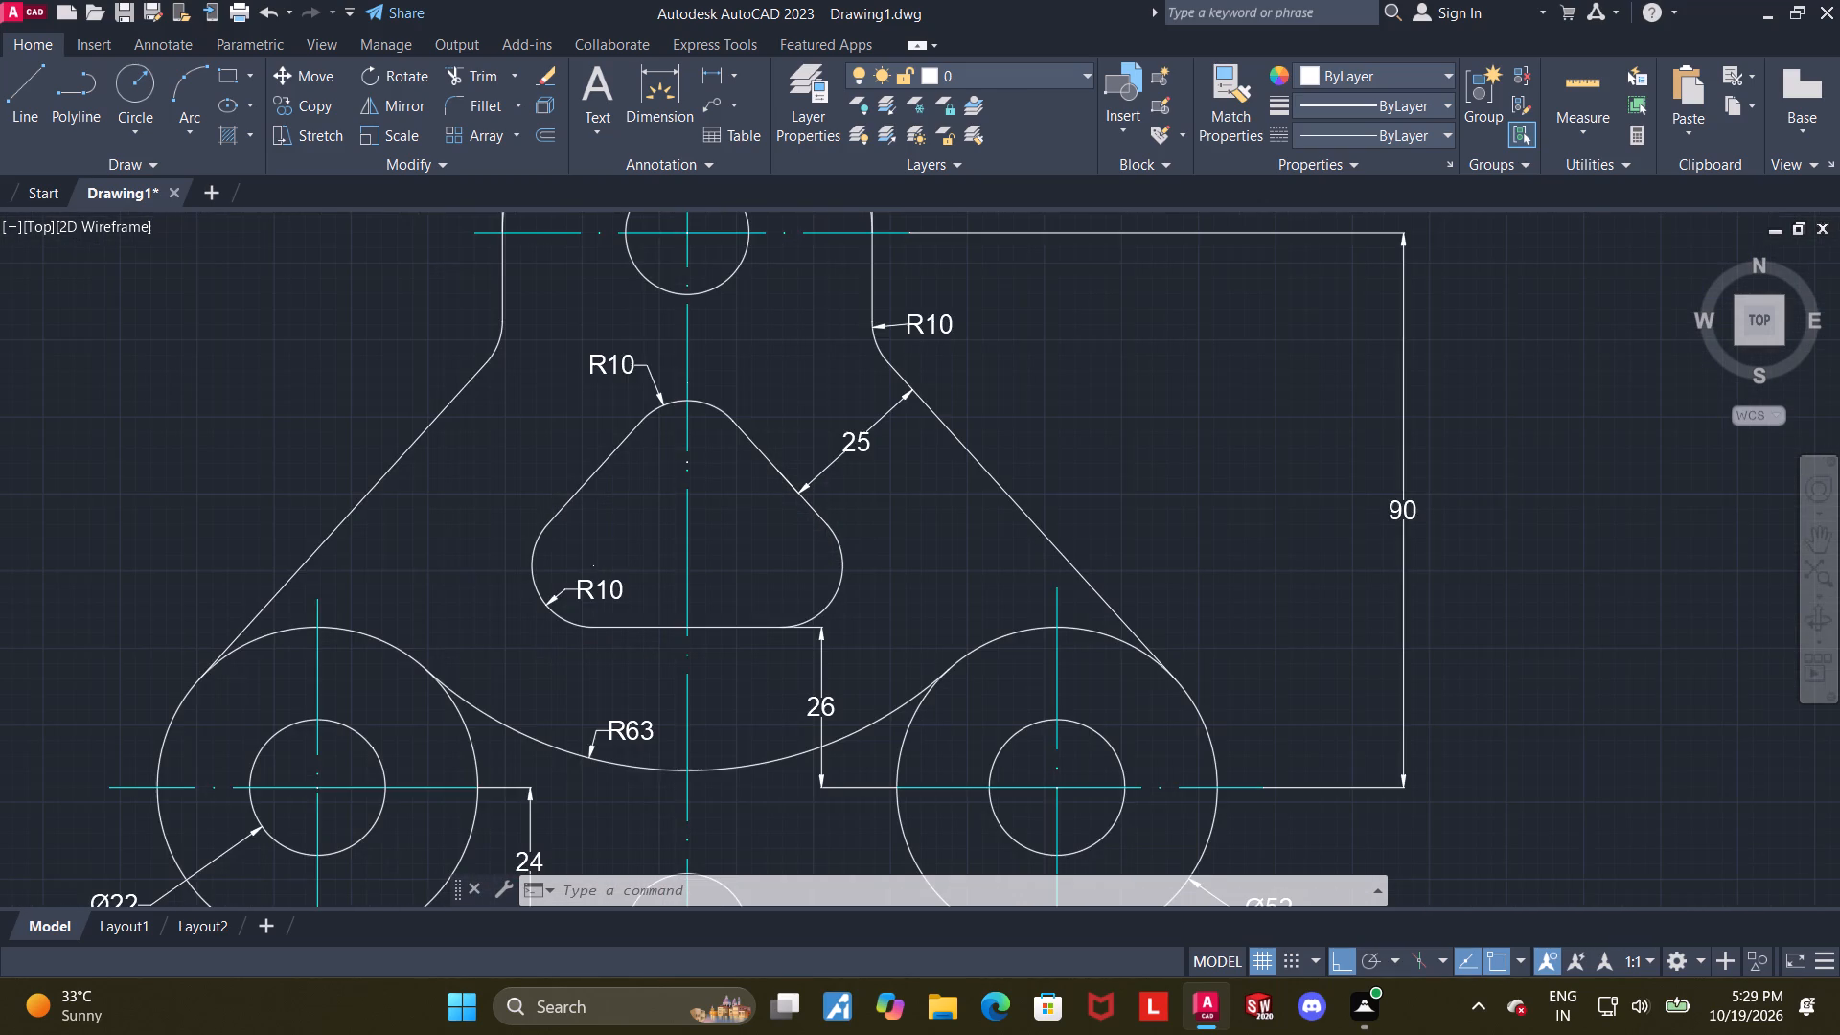
scroll(786, 525, up, 1)
scroll(786, 525, down, 1)
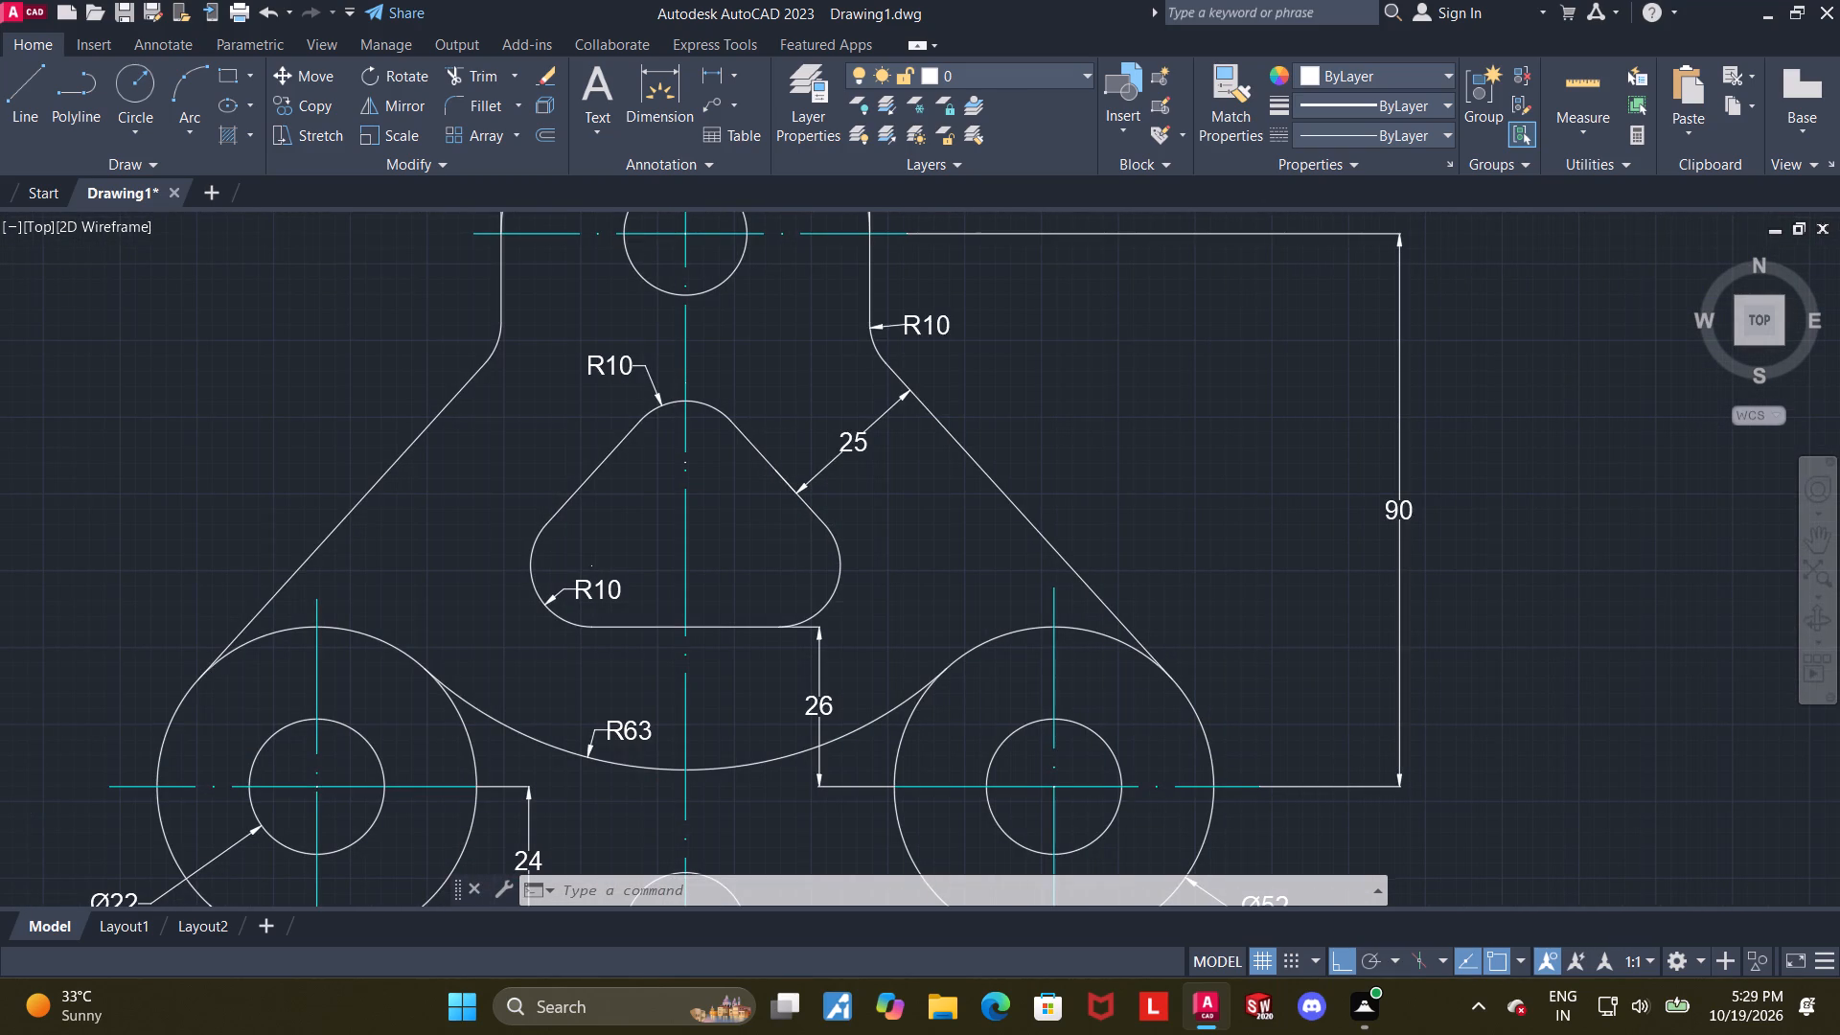
scroll(786, 525, down, 1)
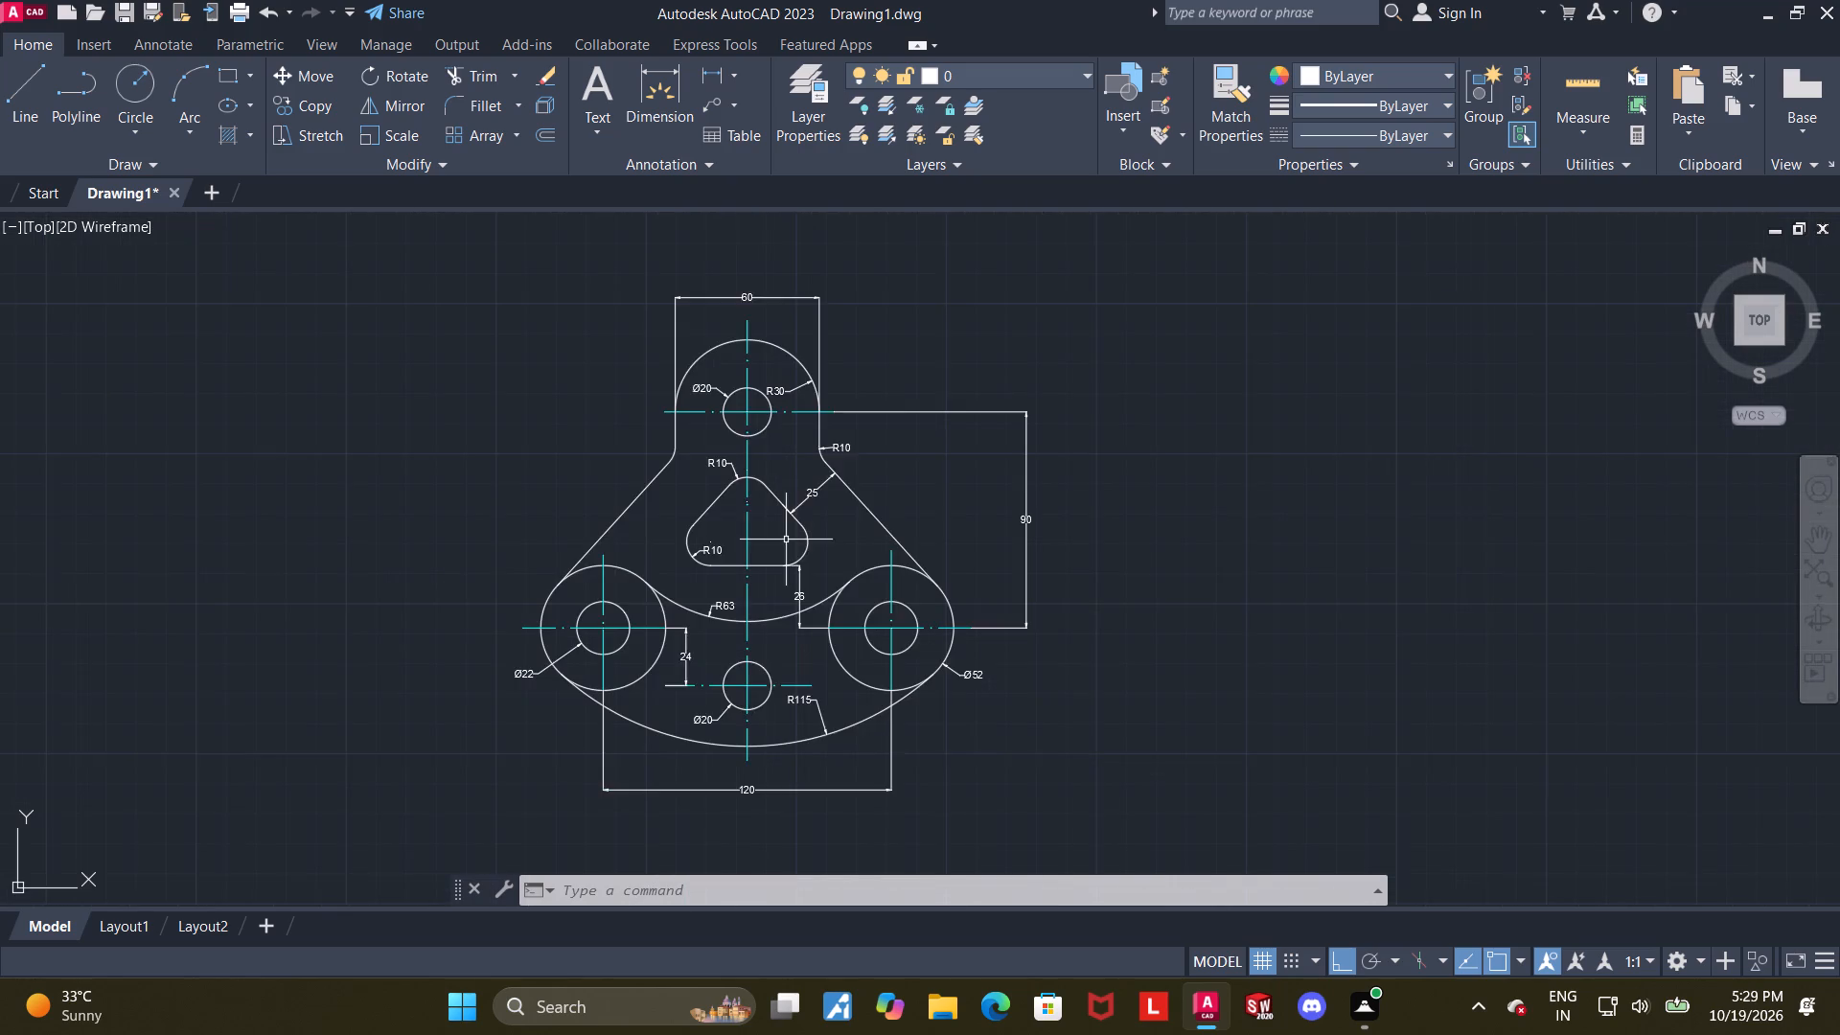
Undo back through the triangular opening's height dimension, its radius dimensions and all three corner fillets.
key(ctrl+z)
key(ctrl+z)
key(ctrl+z)
key(ctrl+z)
key(ctrl+z)
key(ctrl+z)
key(ctrl+z)
key(ctrl+z)
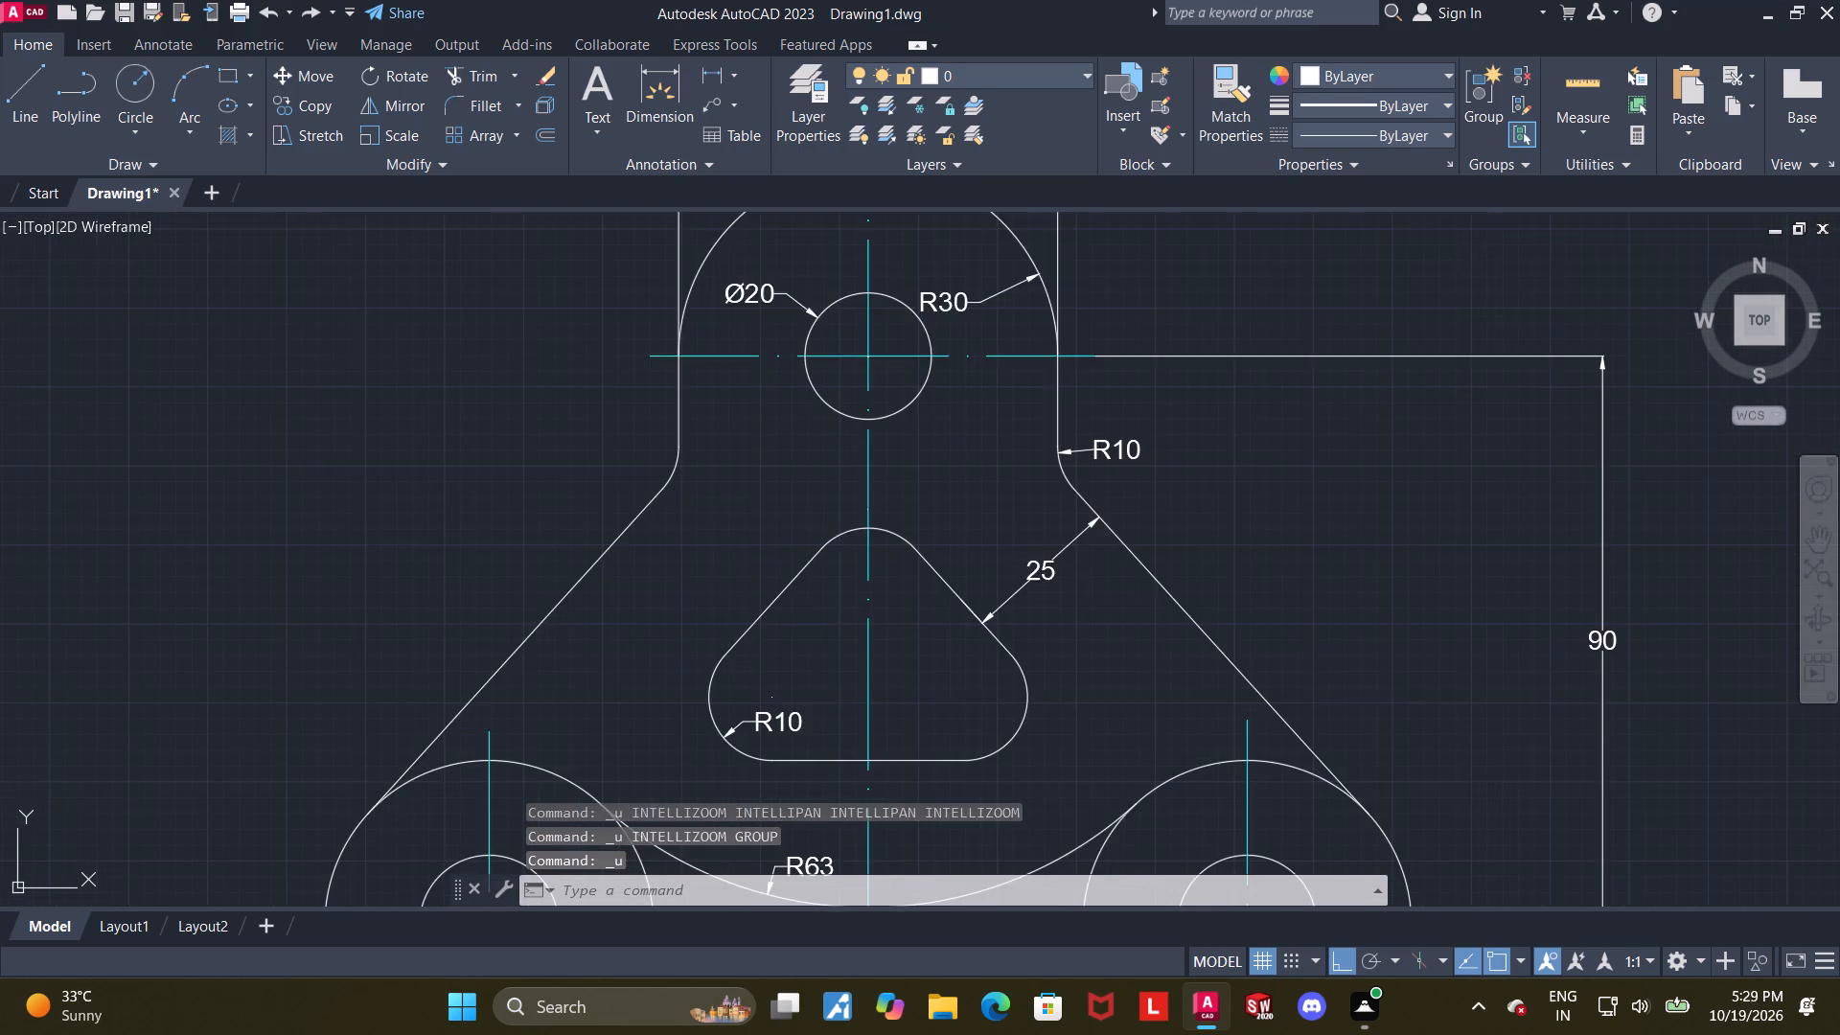
key(ctrl+z)
key(ctrl+z)
key(ctrl+z)
key(ctrl+z)
key(ctrl+z)
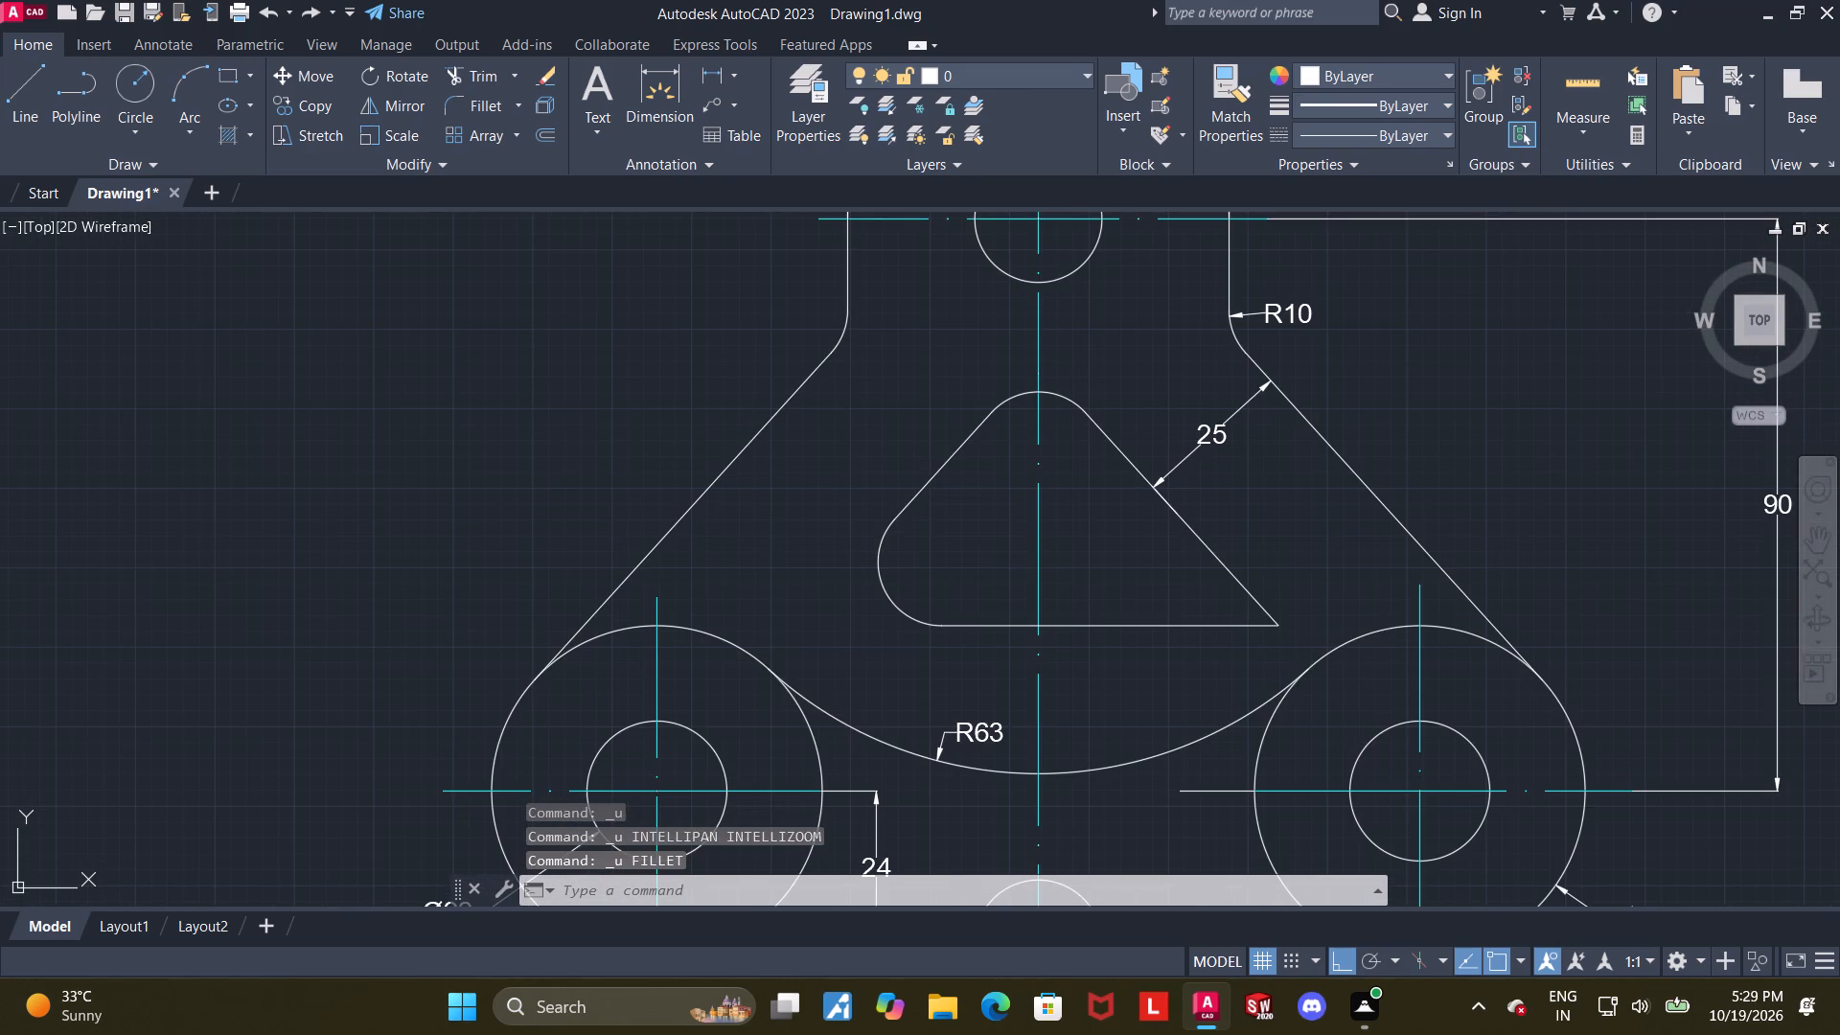
key(ctrl+z)
key(Escape)
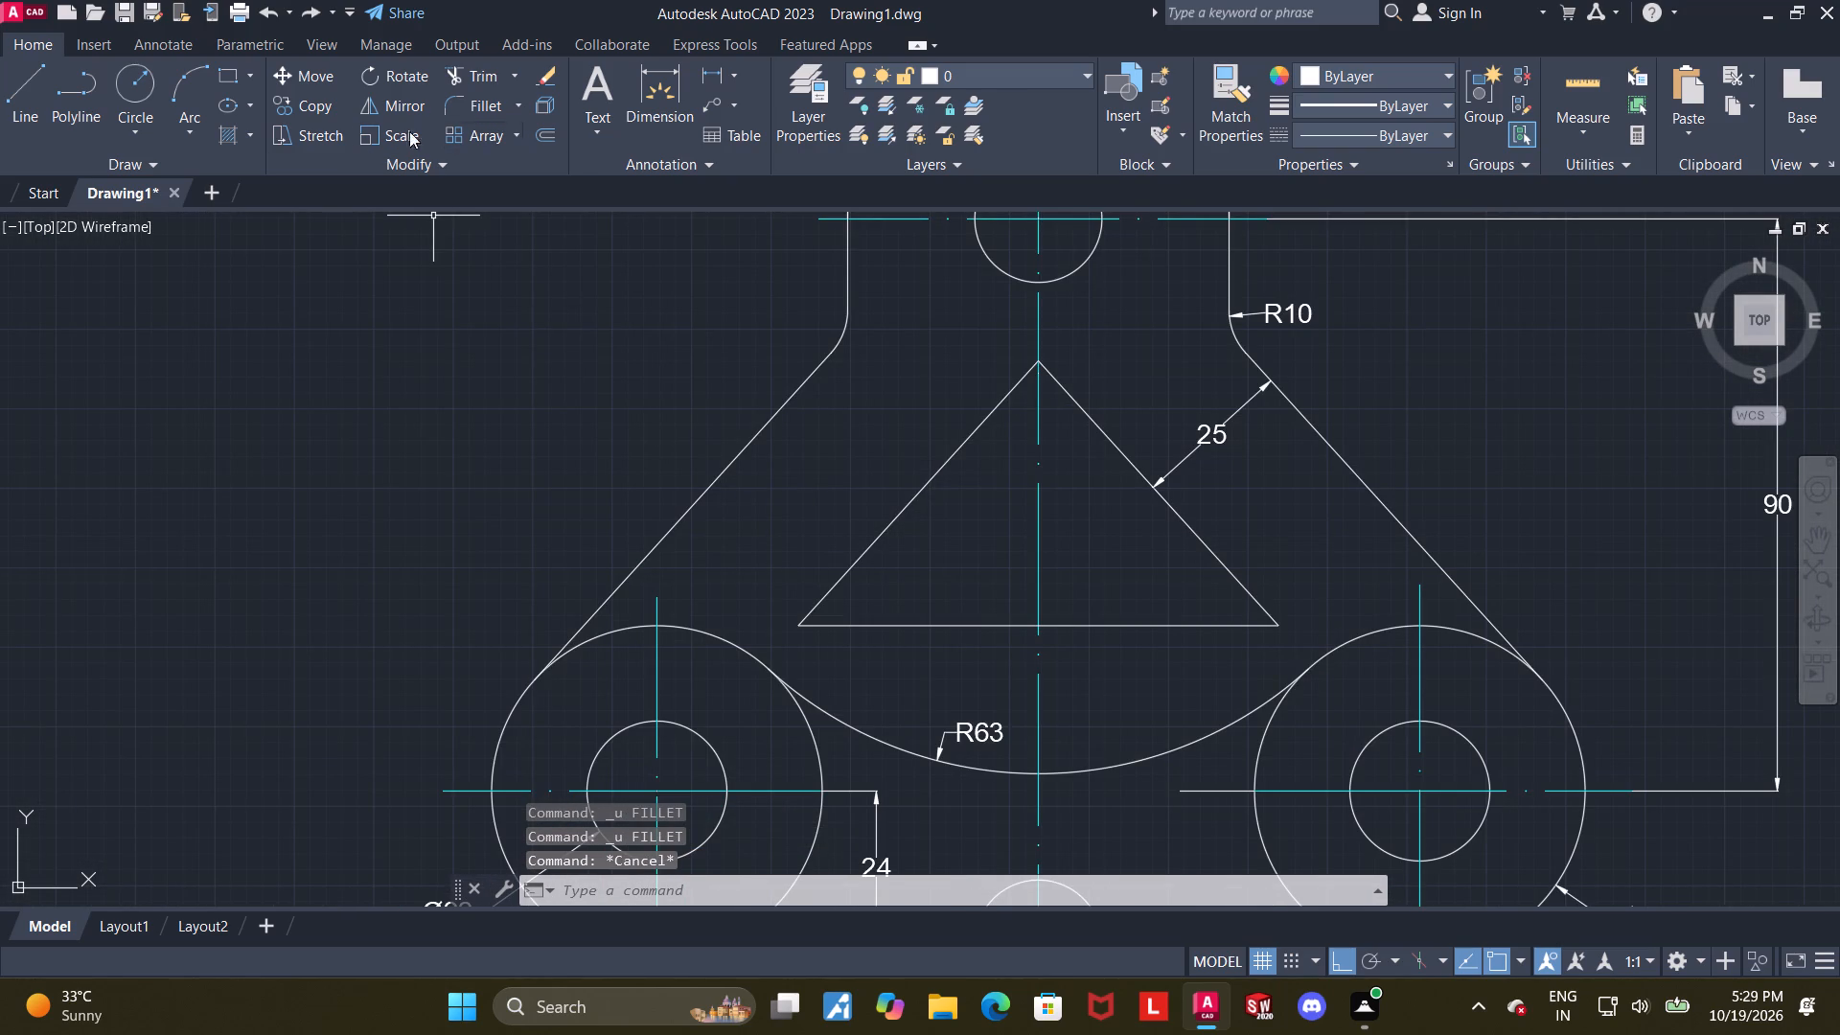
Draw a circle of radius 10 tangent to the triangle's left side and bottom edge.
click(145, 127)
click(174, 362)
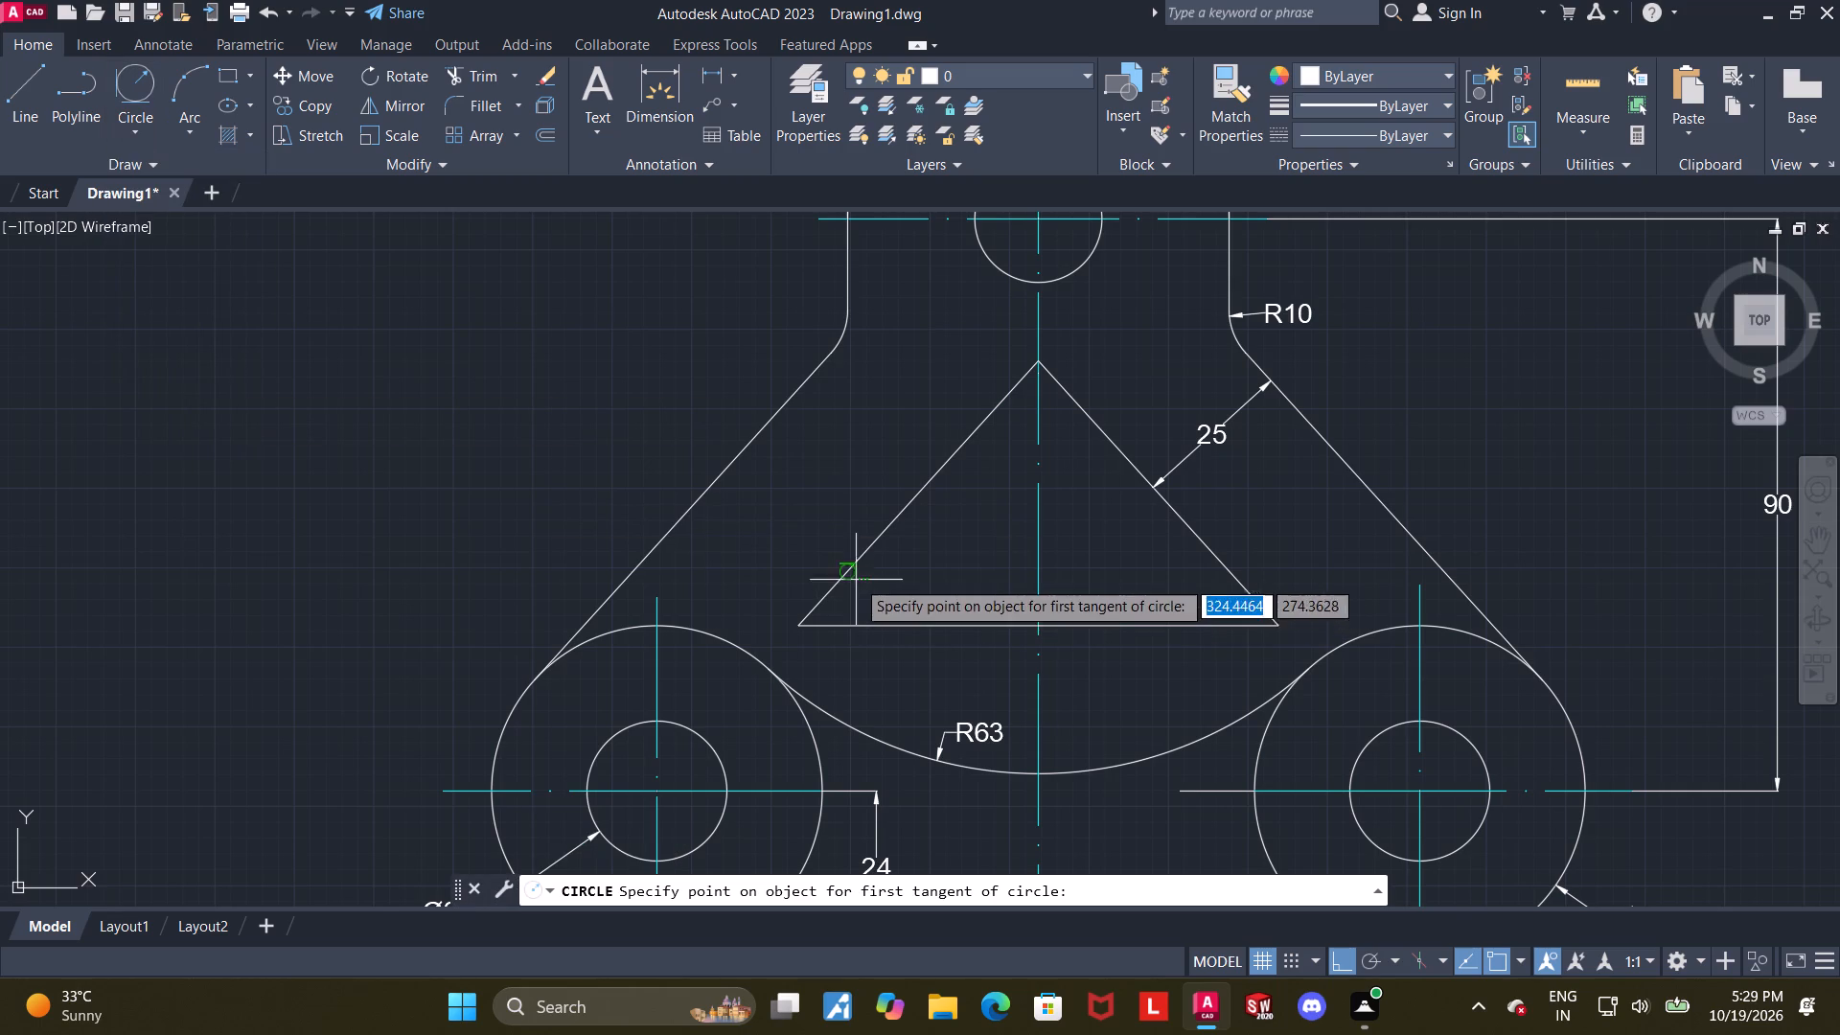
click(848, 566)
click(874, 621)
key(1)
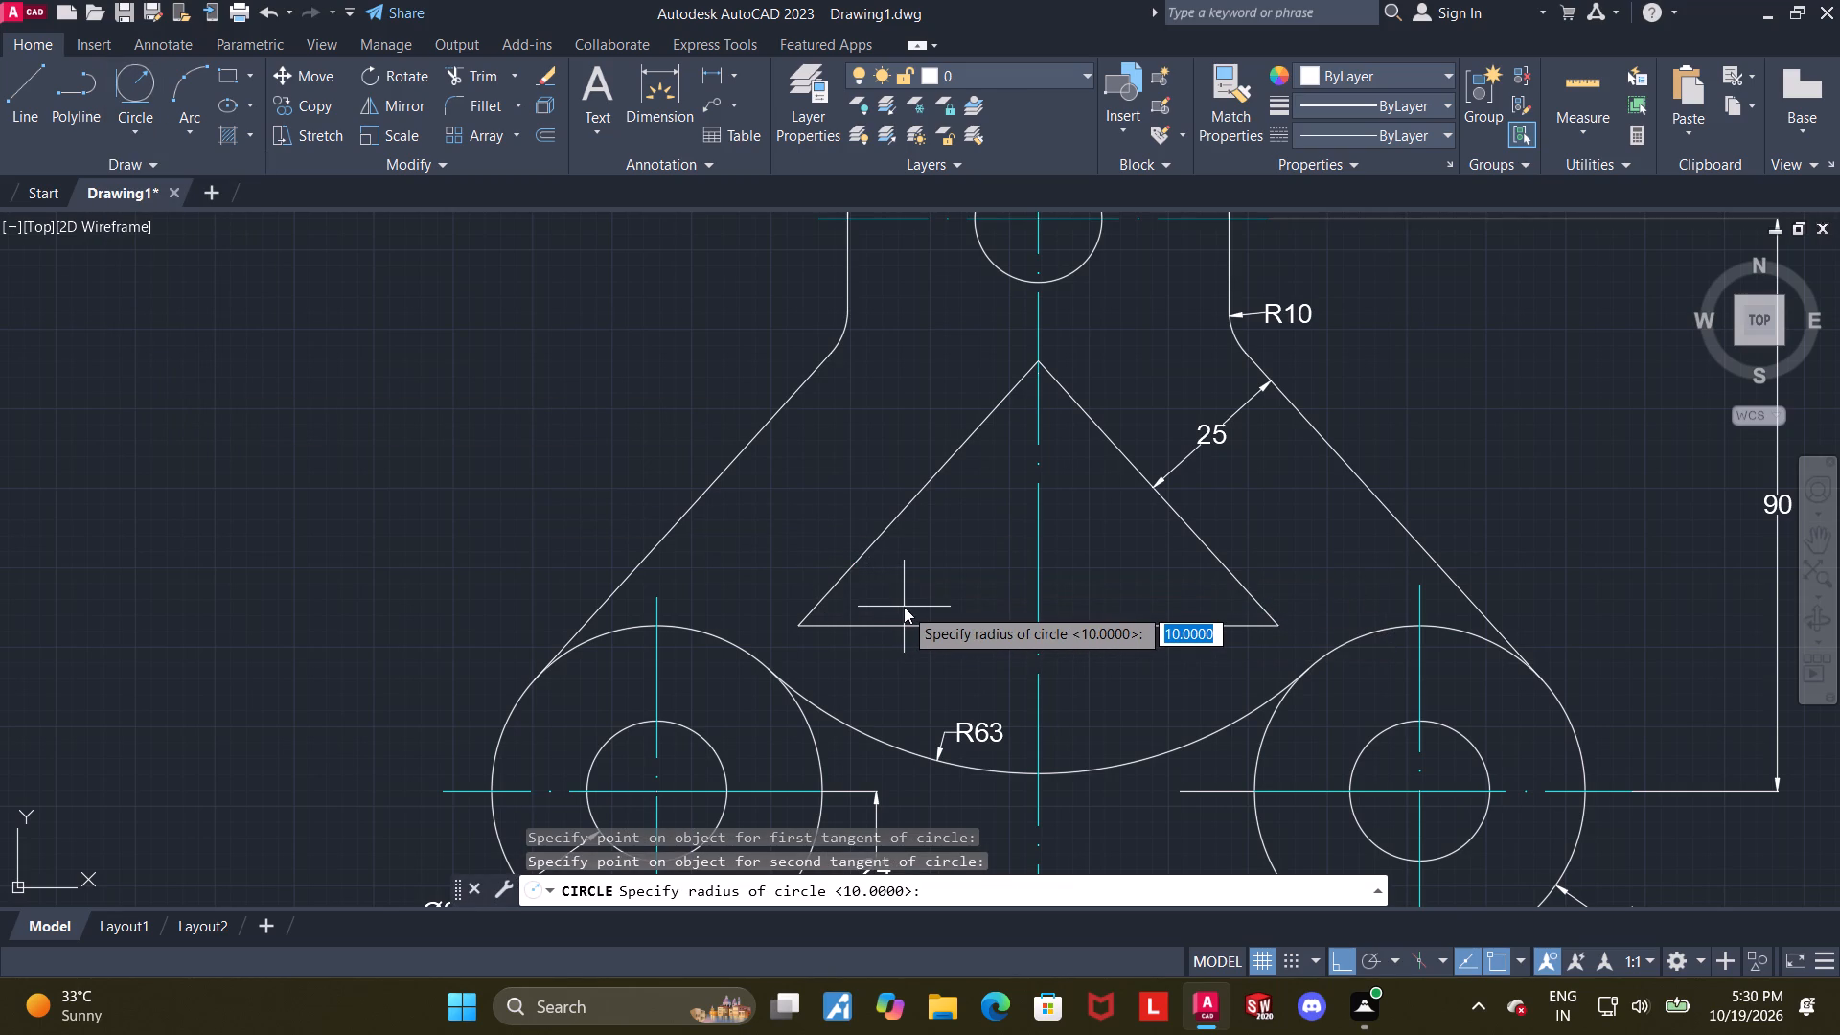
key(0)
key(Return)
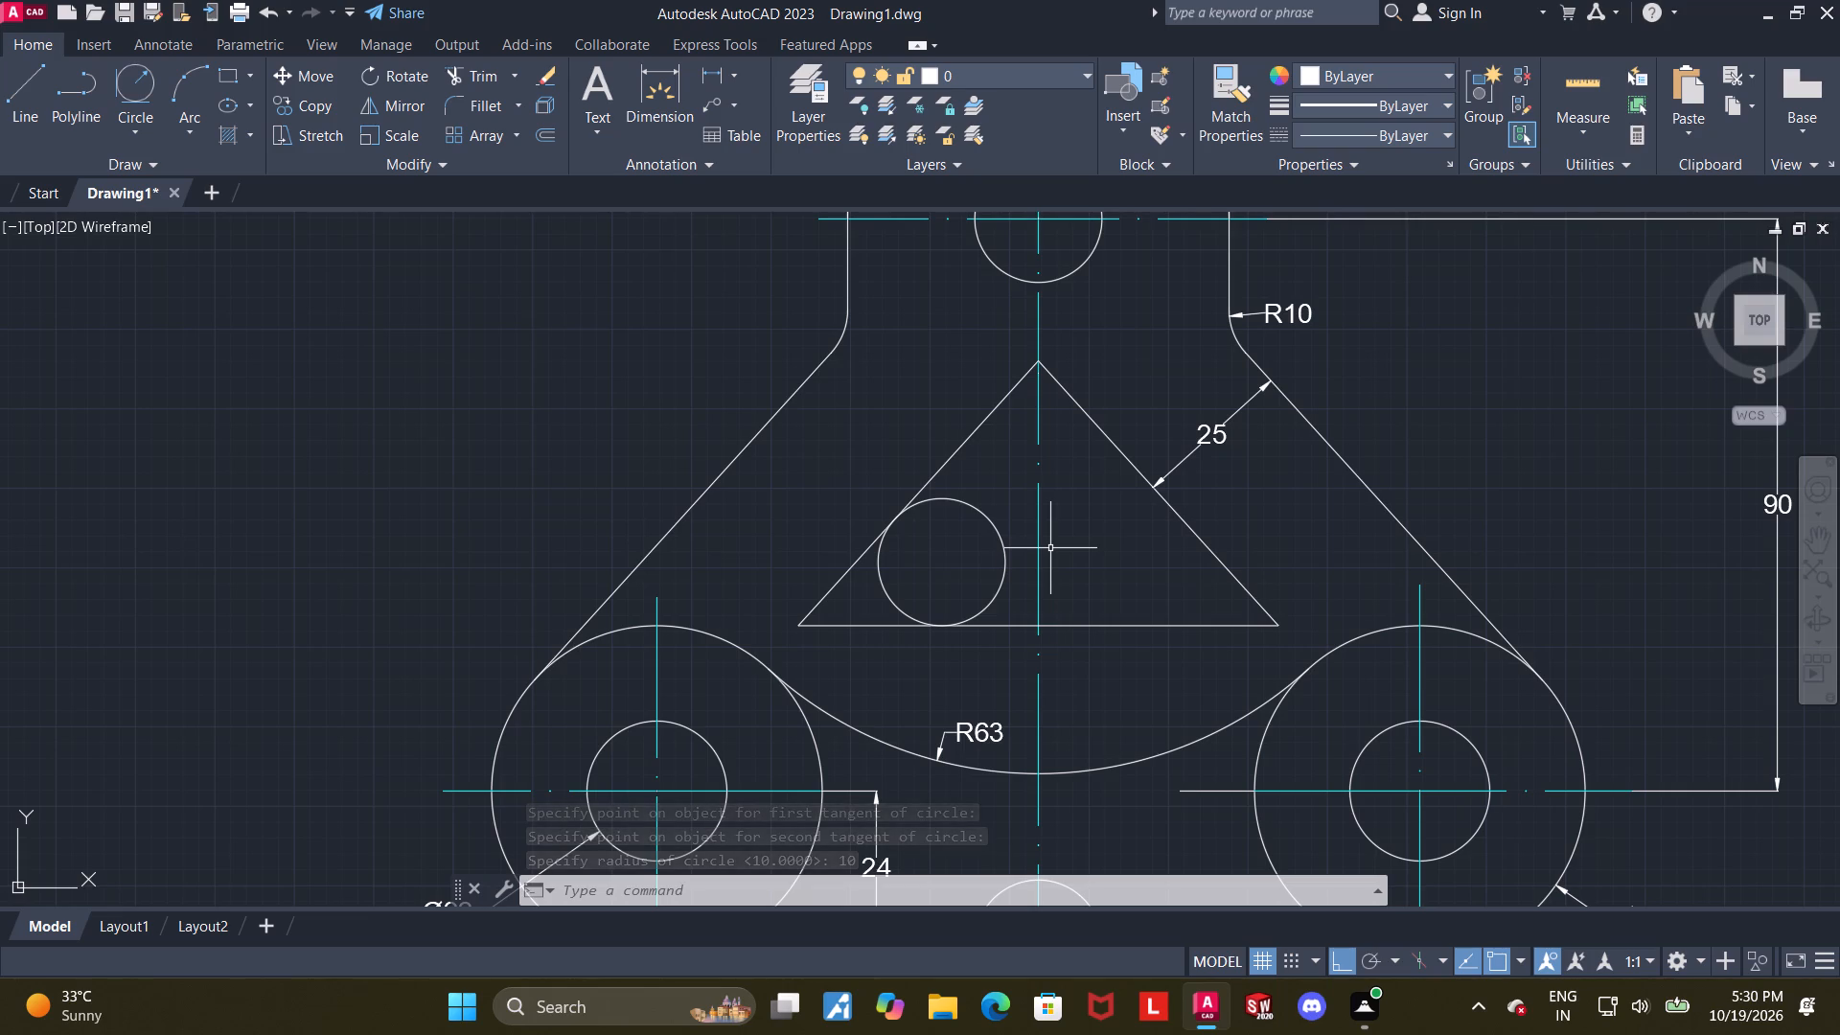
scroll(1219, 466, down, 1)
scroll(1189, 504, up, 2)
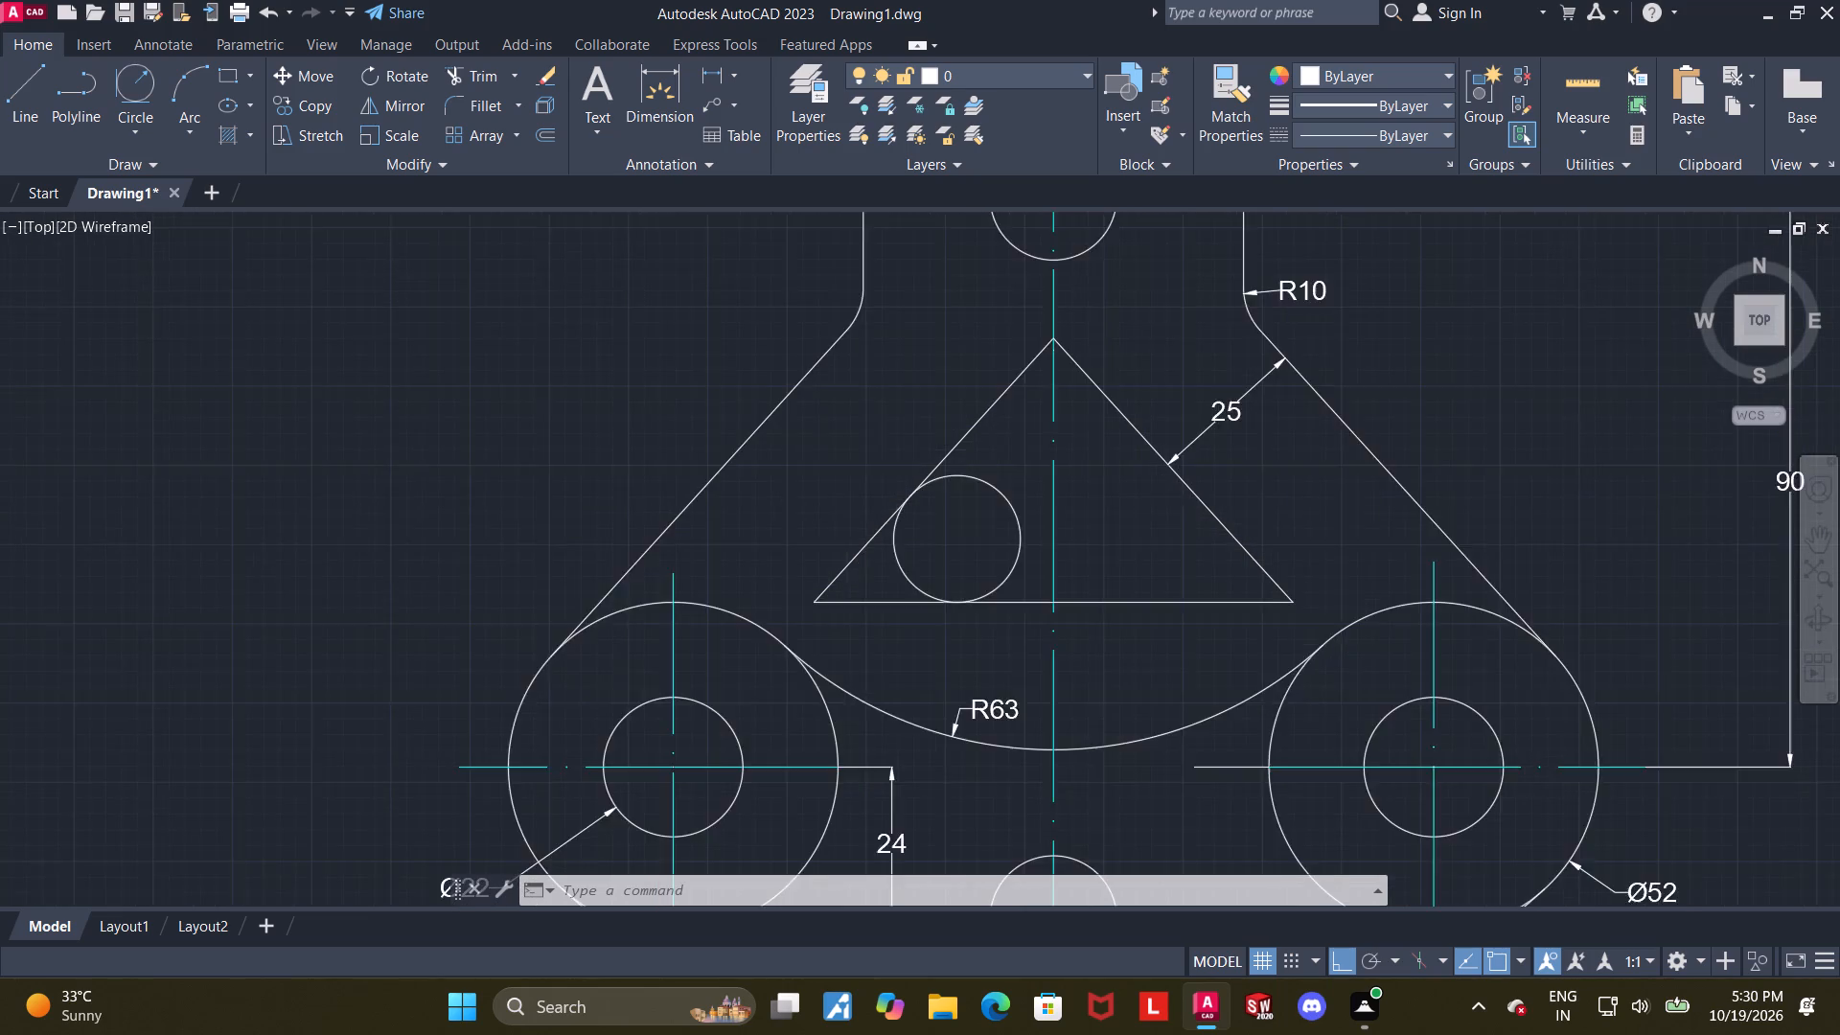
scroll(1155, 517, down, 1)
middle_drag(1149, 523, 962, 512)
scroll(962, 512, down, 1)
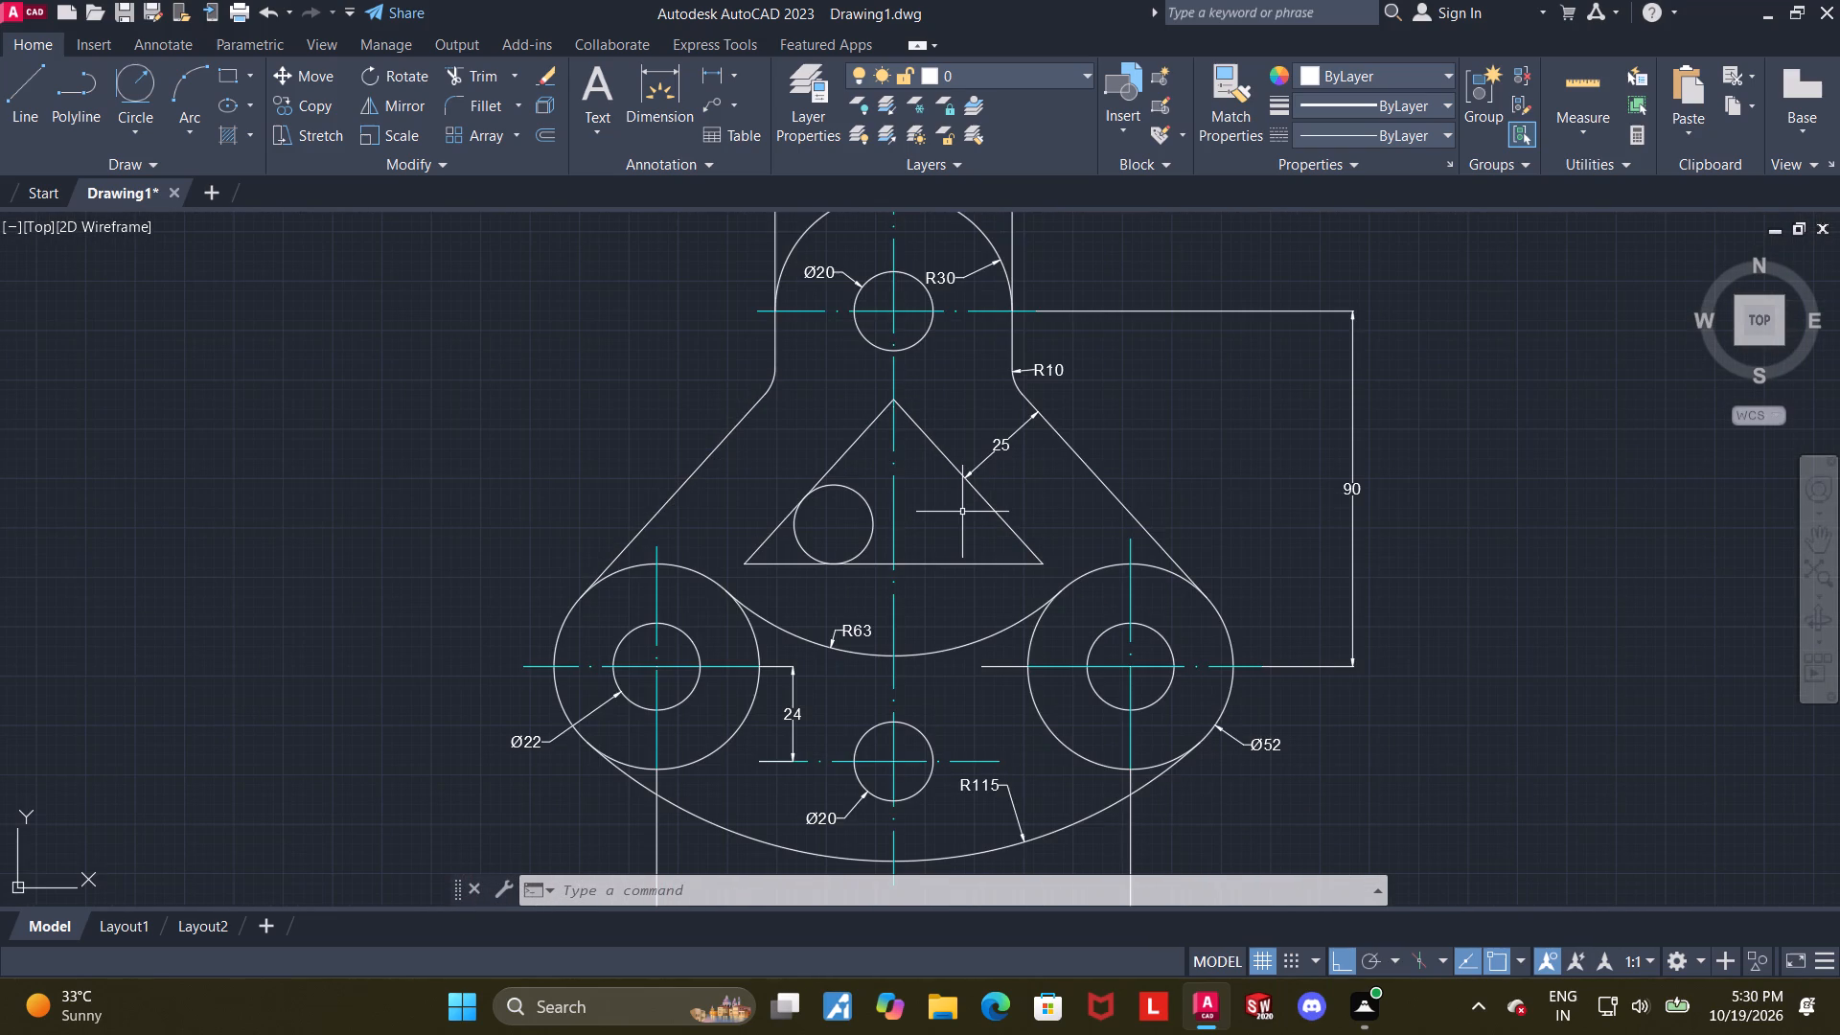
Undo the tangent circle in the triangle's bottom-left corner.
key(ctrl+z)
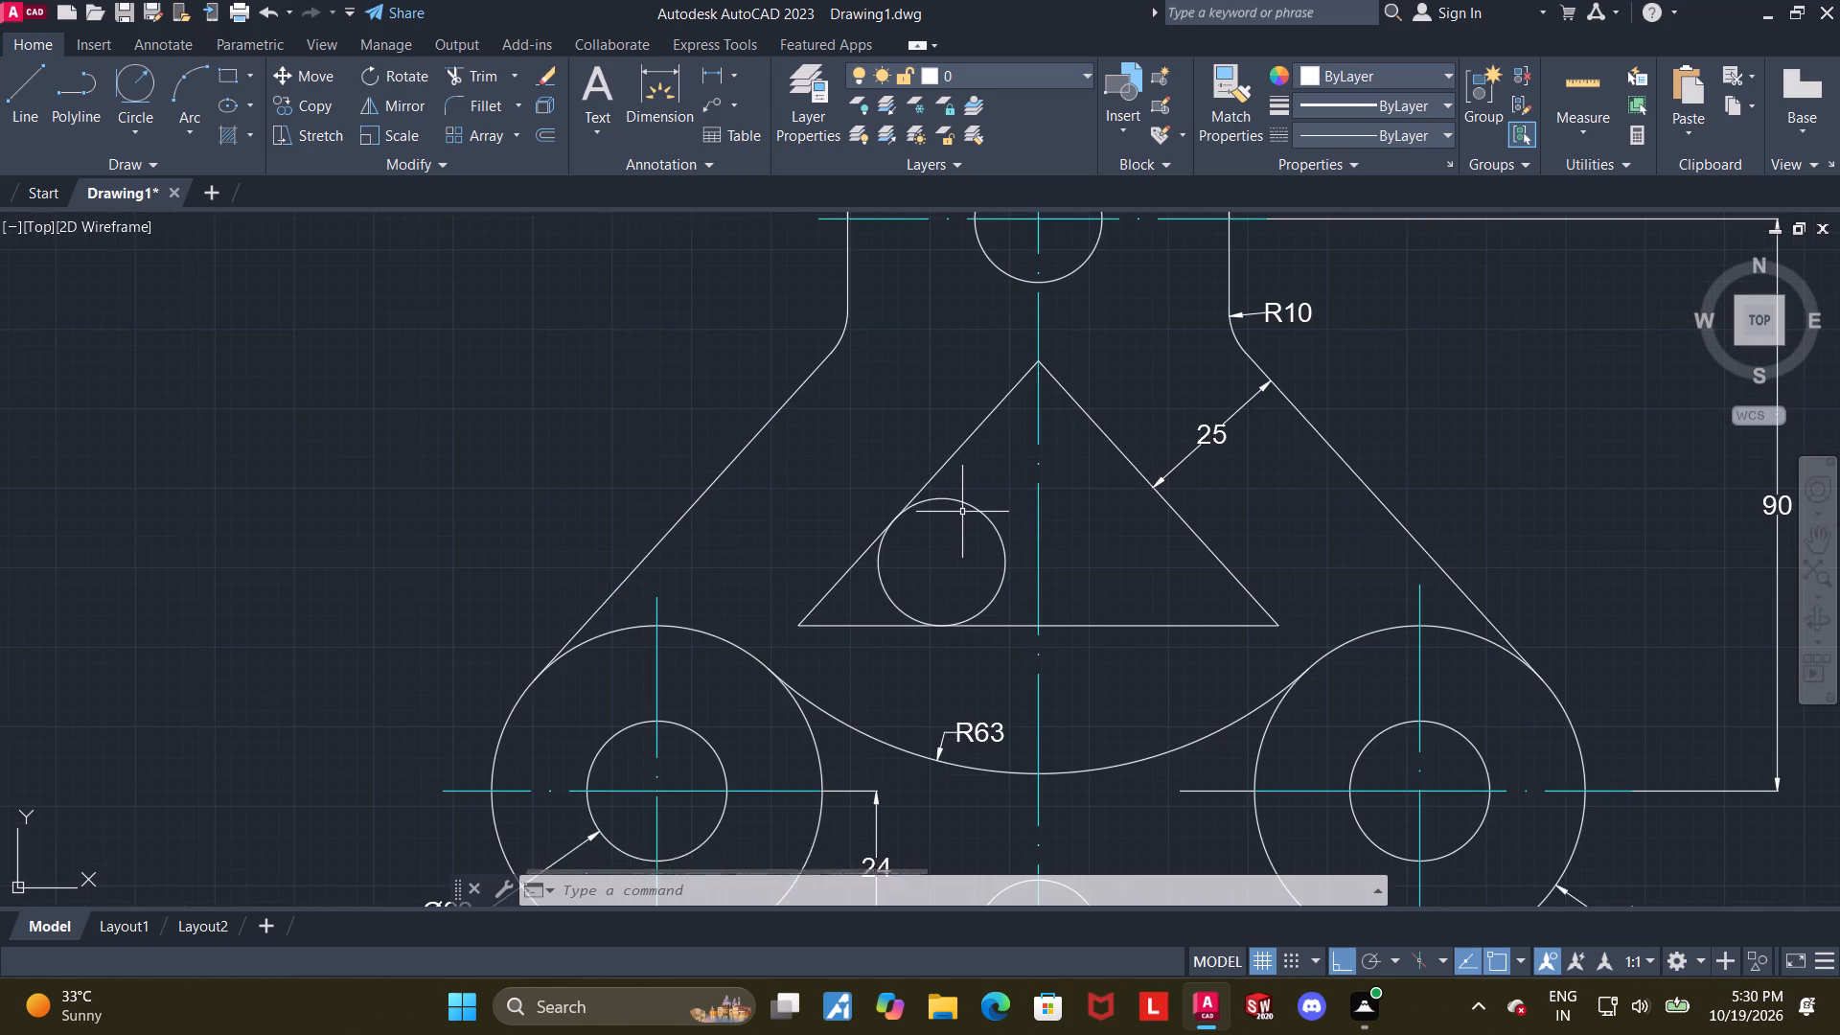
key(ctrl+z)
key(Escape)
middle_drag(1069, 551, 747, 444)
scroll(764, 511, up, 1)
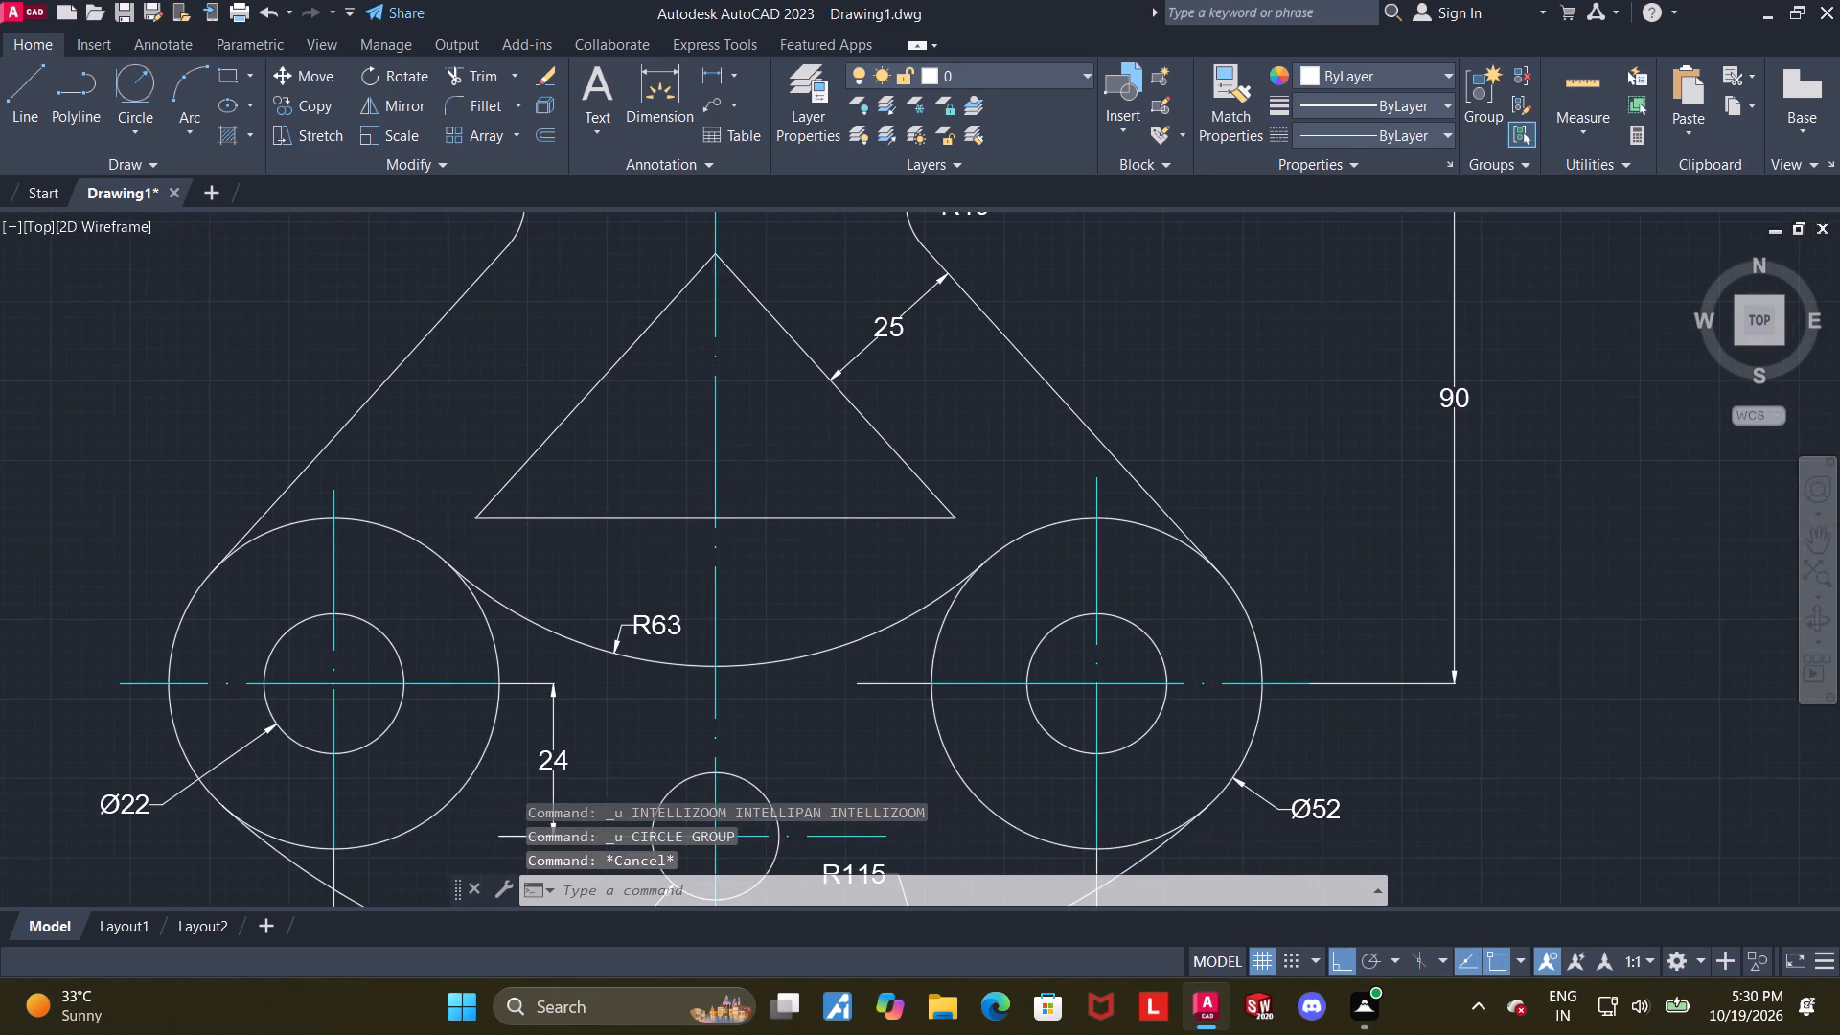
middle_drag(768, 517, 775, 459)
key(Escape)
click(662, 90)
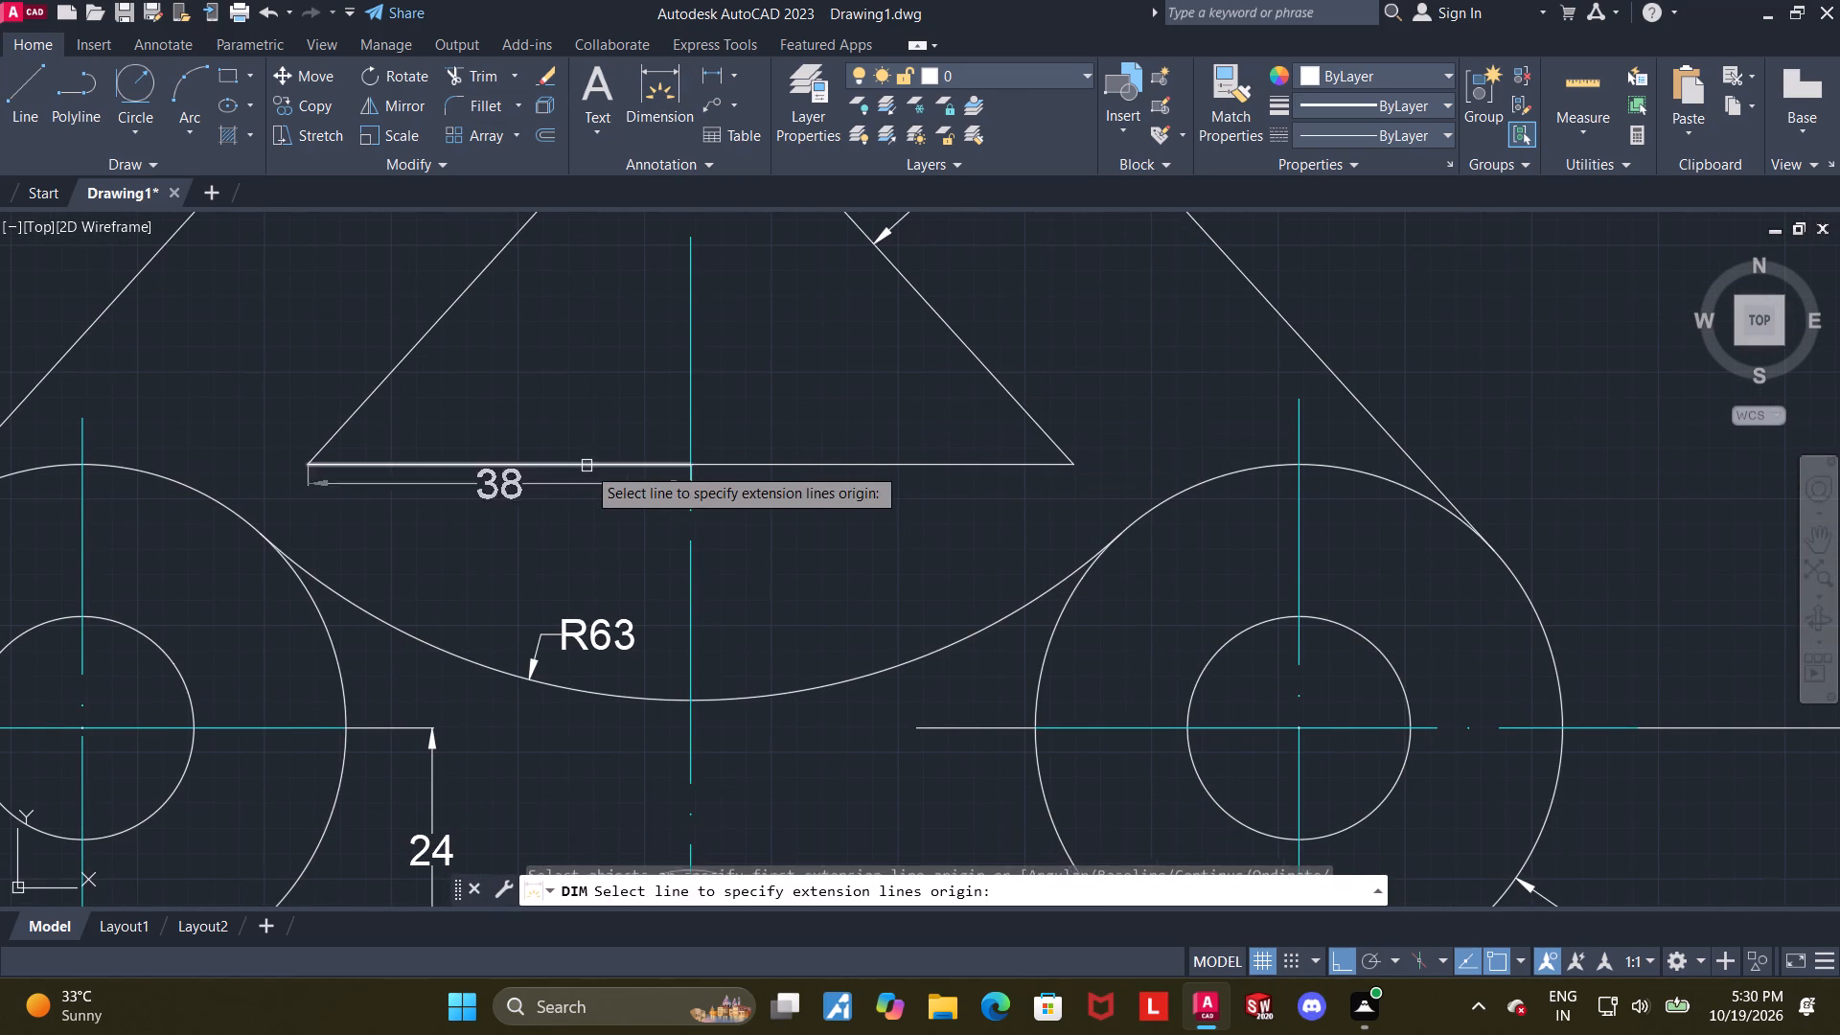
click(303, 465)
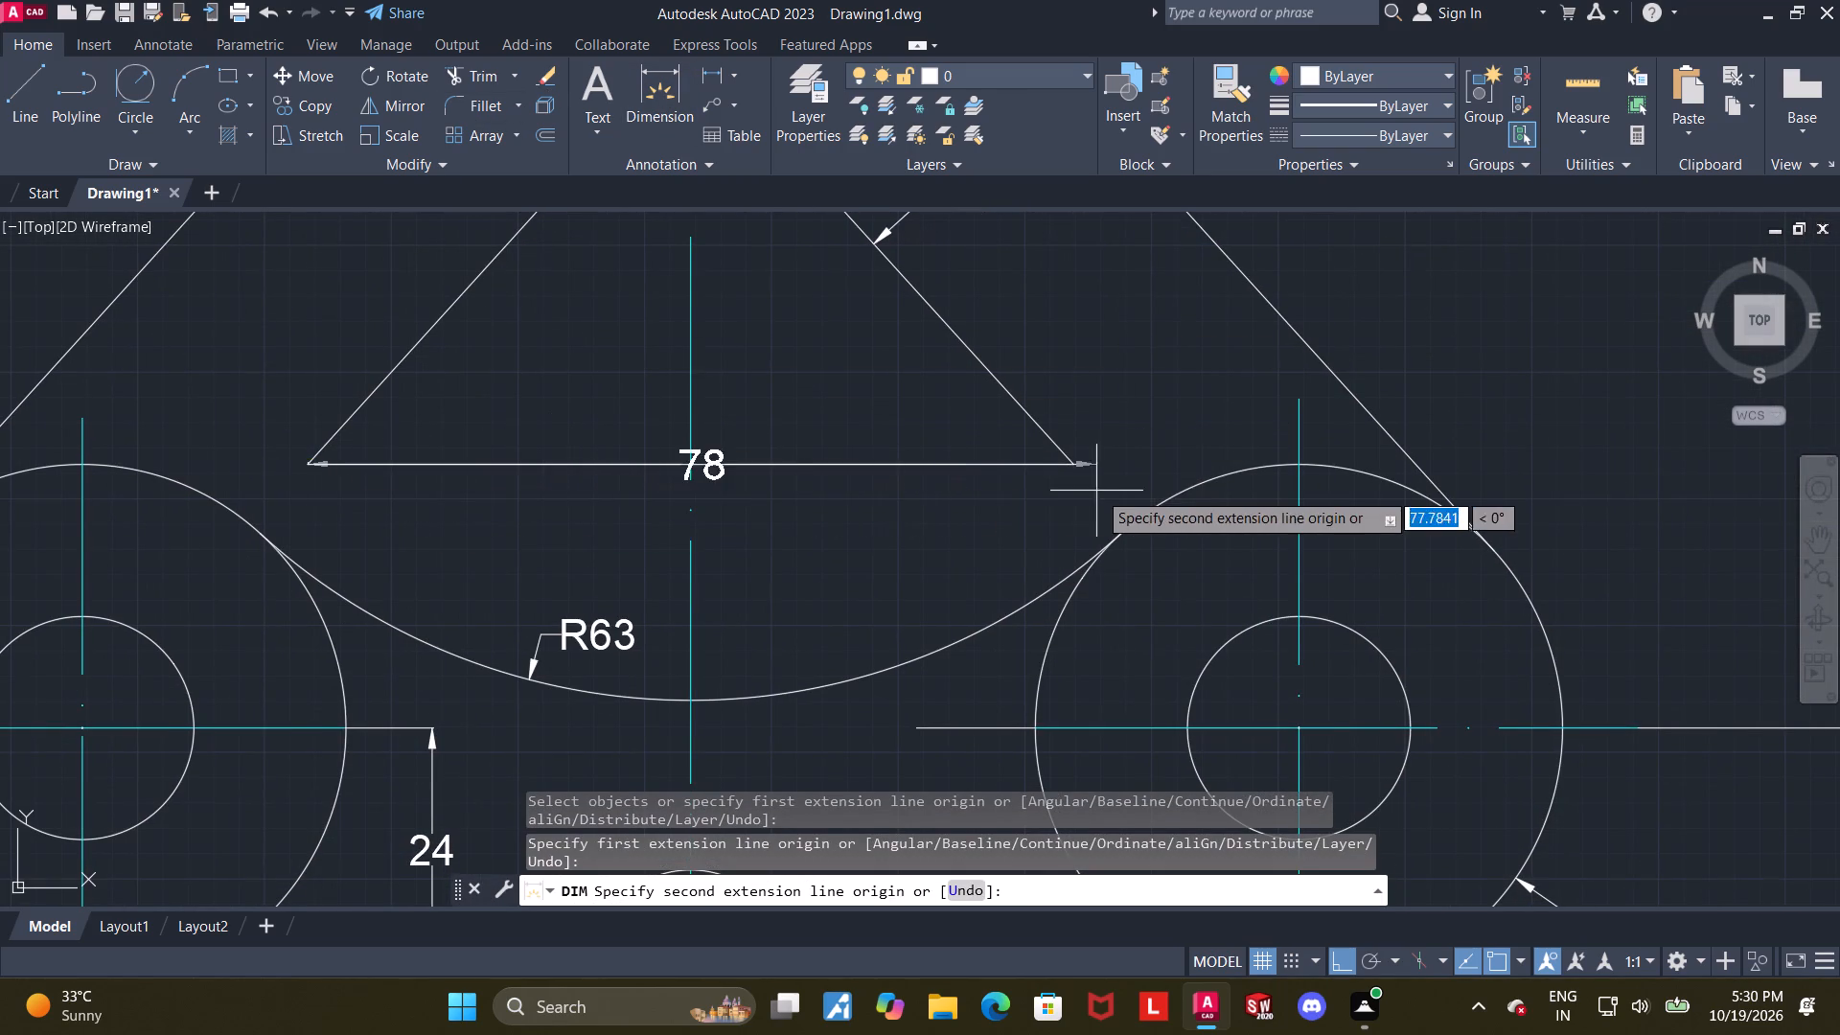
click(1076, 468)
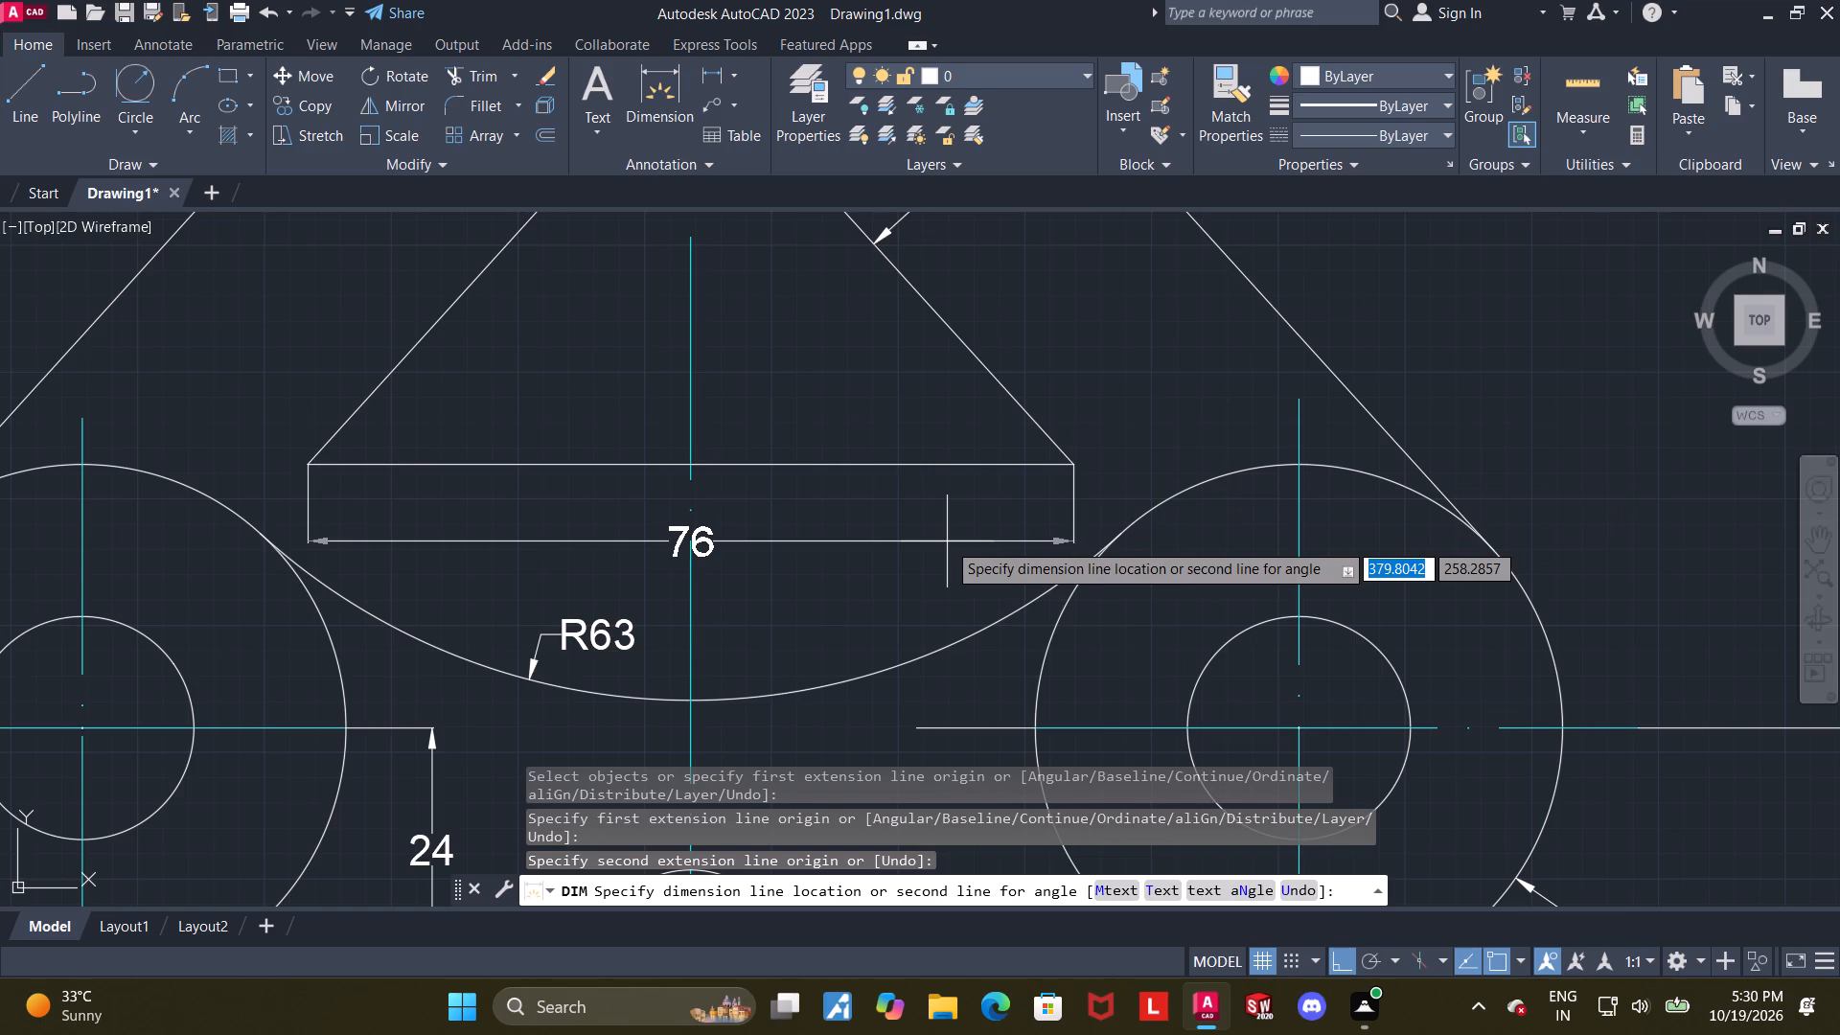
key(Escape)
Examine the sharp-cornered triangle and its bottom edge above the R63 arc.
scroll(947, 541, up, 1)
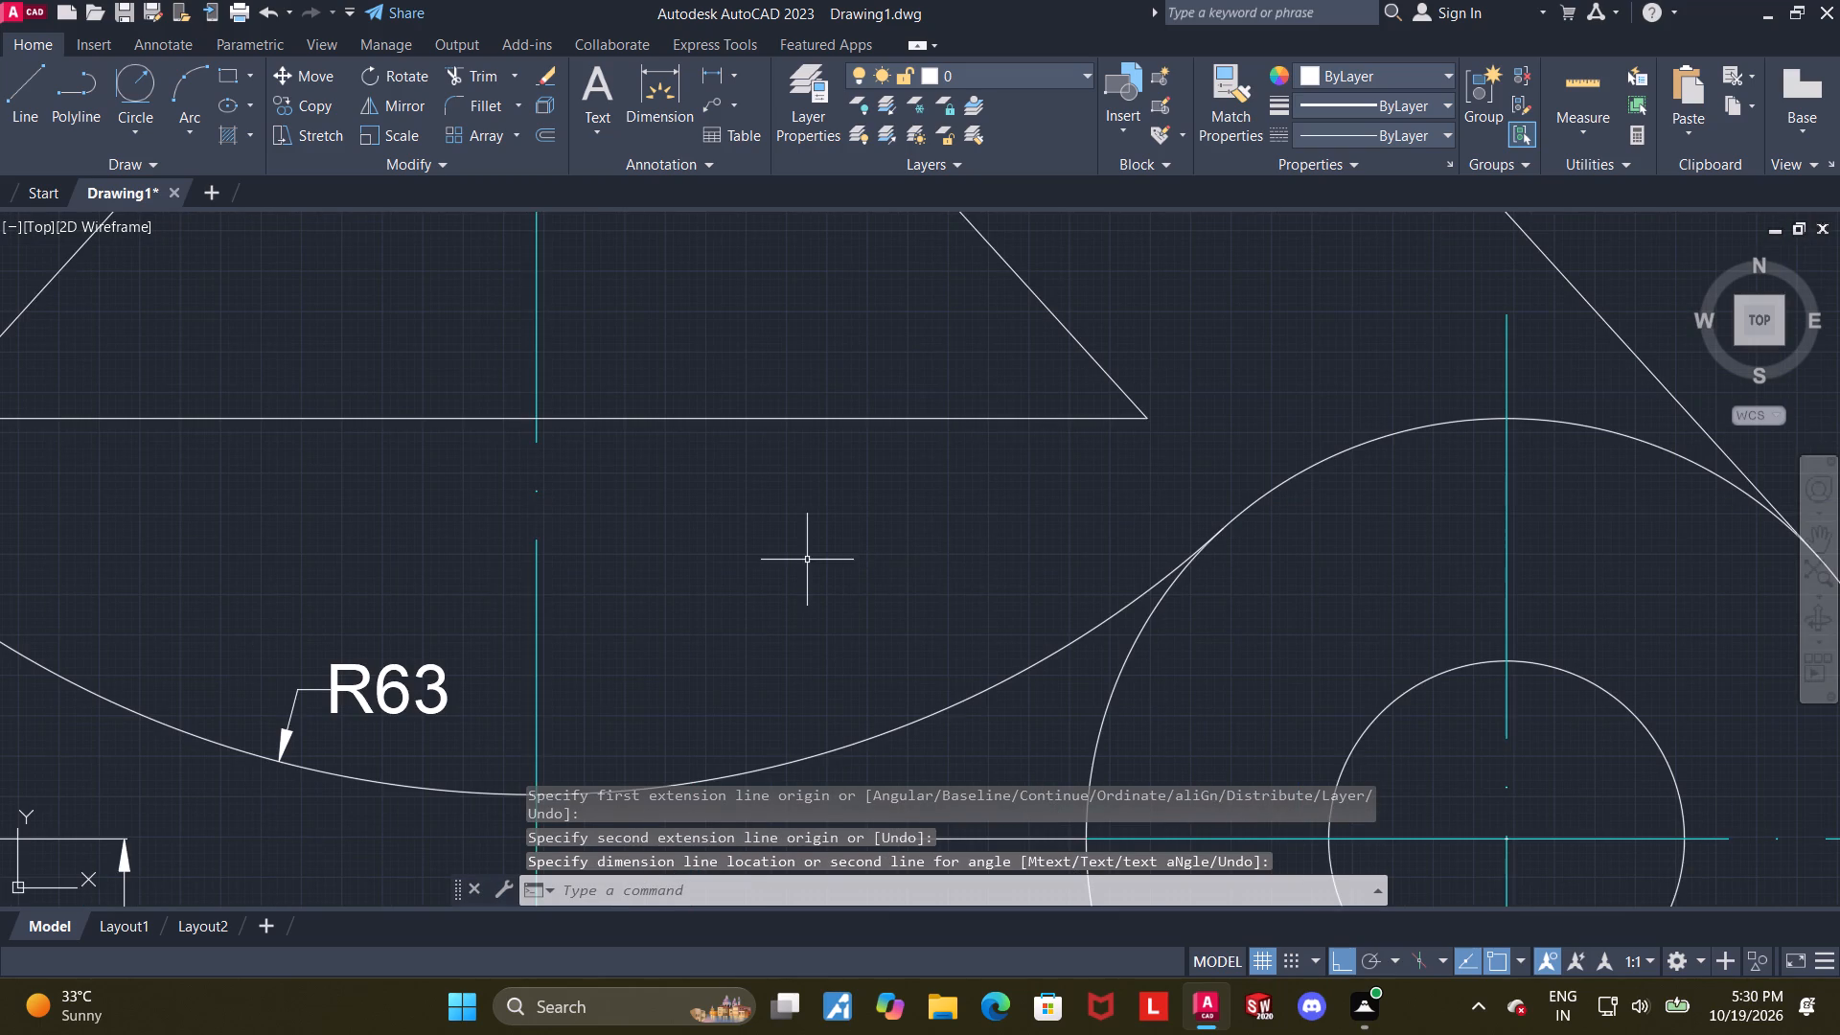
middle_drag(808, 560, 988, 584)
middle_drag(926, 579, 952, 579)
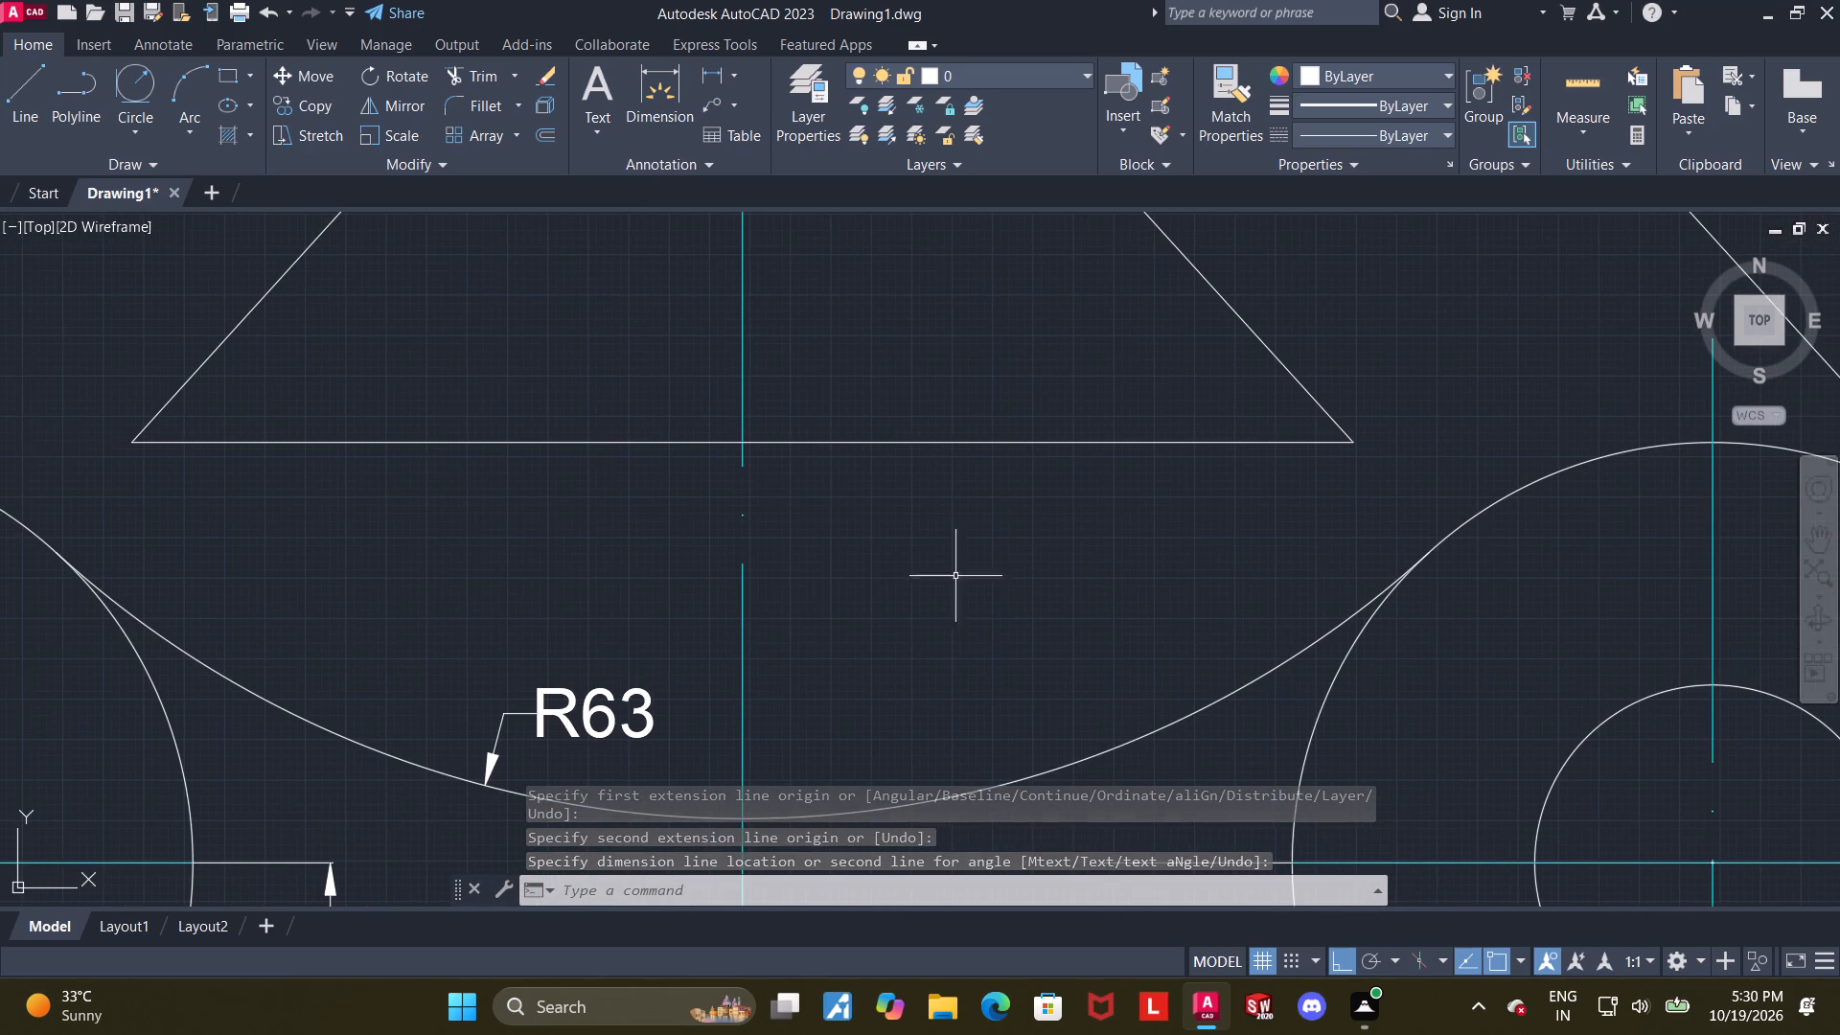
scroll(960, 565, down, 1)
middle_drag(960, 565, 983, 553)
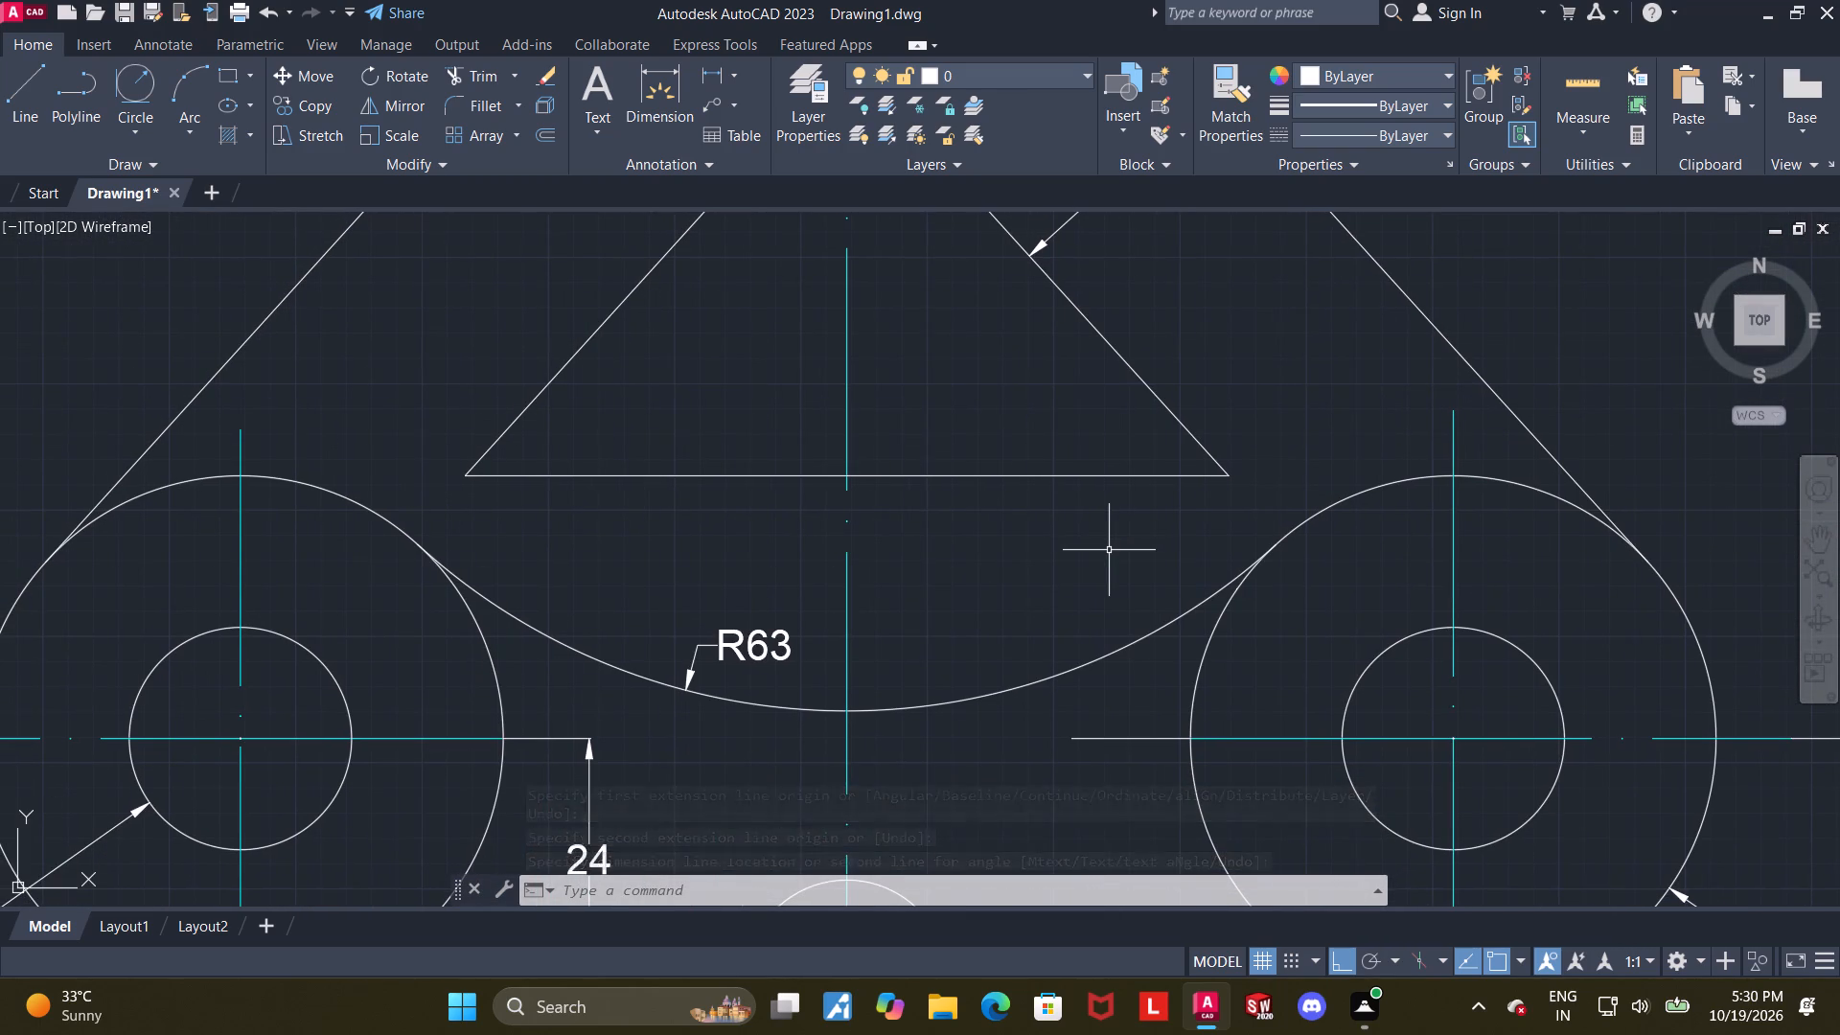
middle_drag(1109, 550, 1108, 524)
middle_drag(1086, 522, 1089, 541)
scroll(951, 514, up, 1)
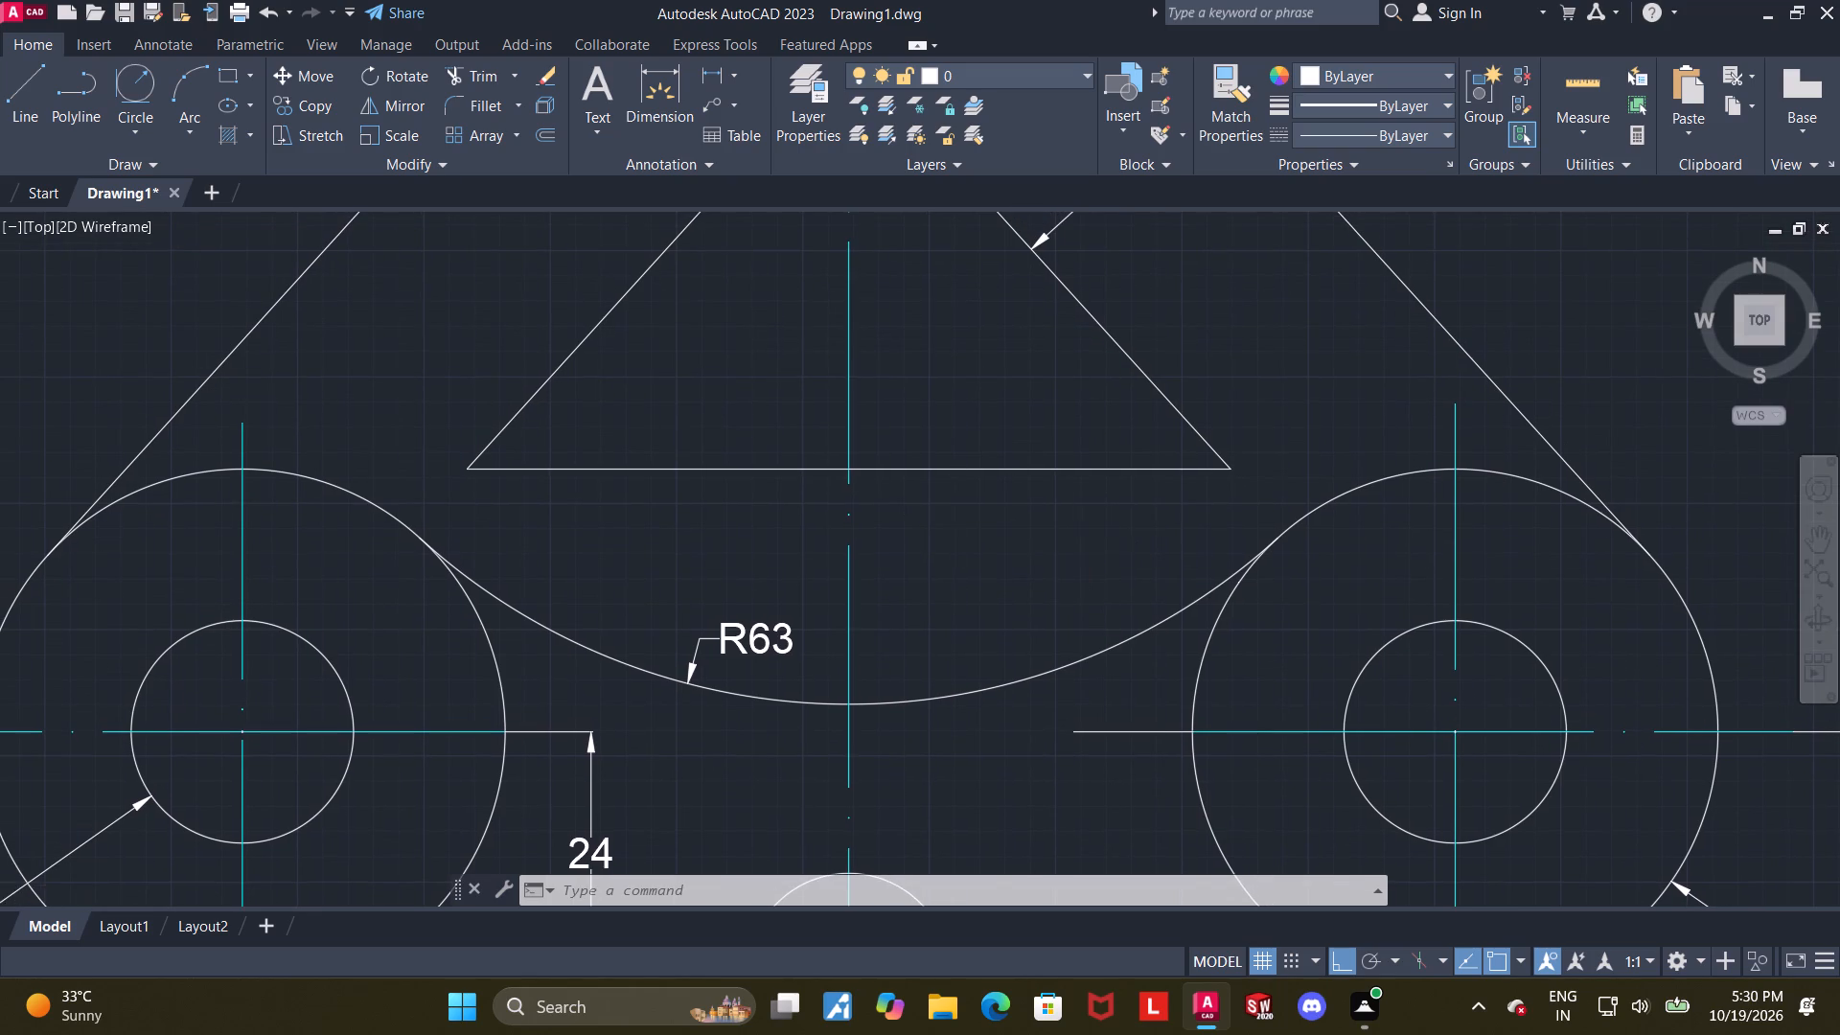
scroll(894, 515, down, 1)
middle_drag(897, 523, 918, 645)
scroll(922, 629, down, 1)
middle_click(922, 624)
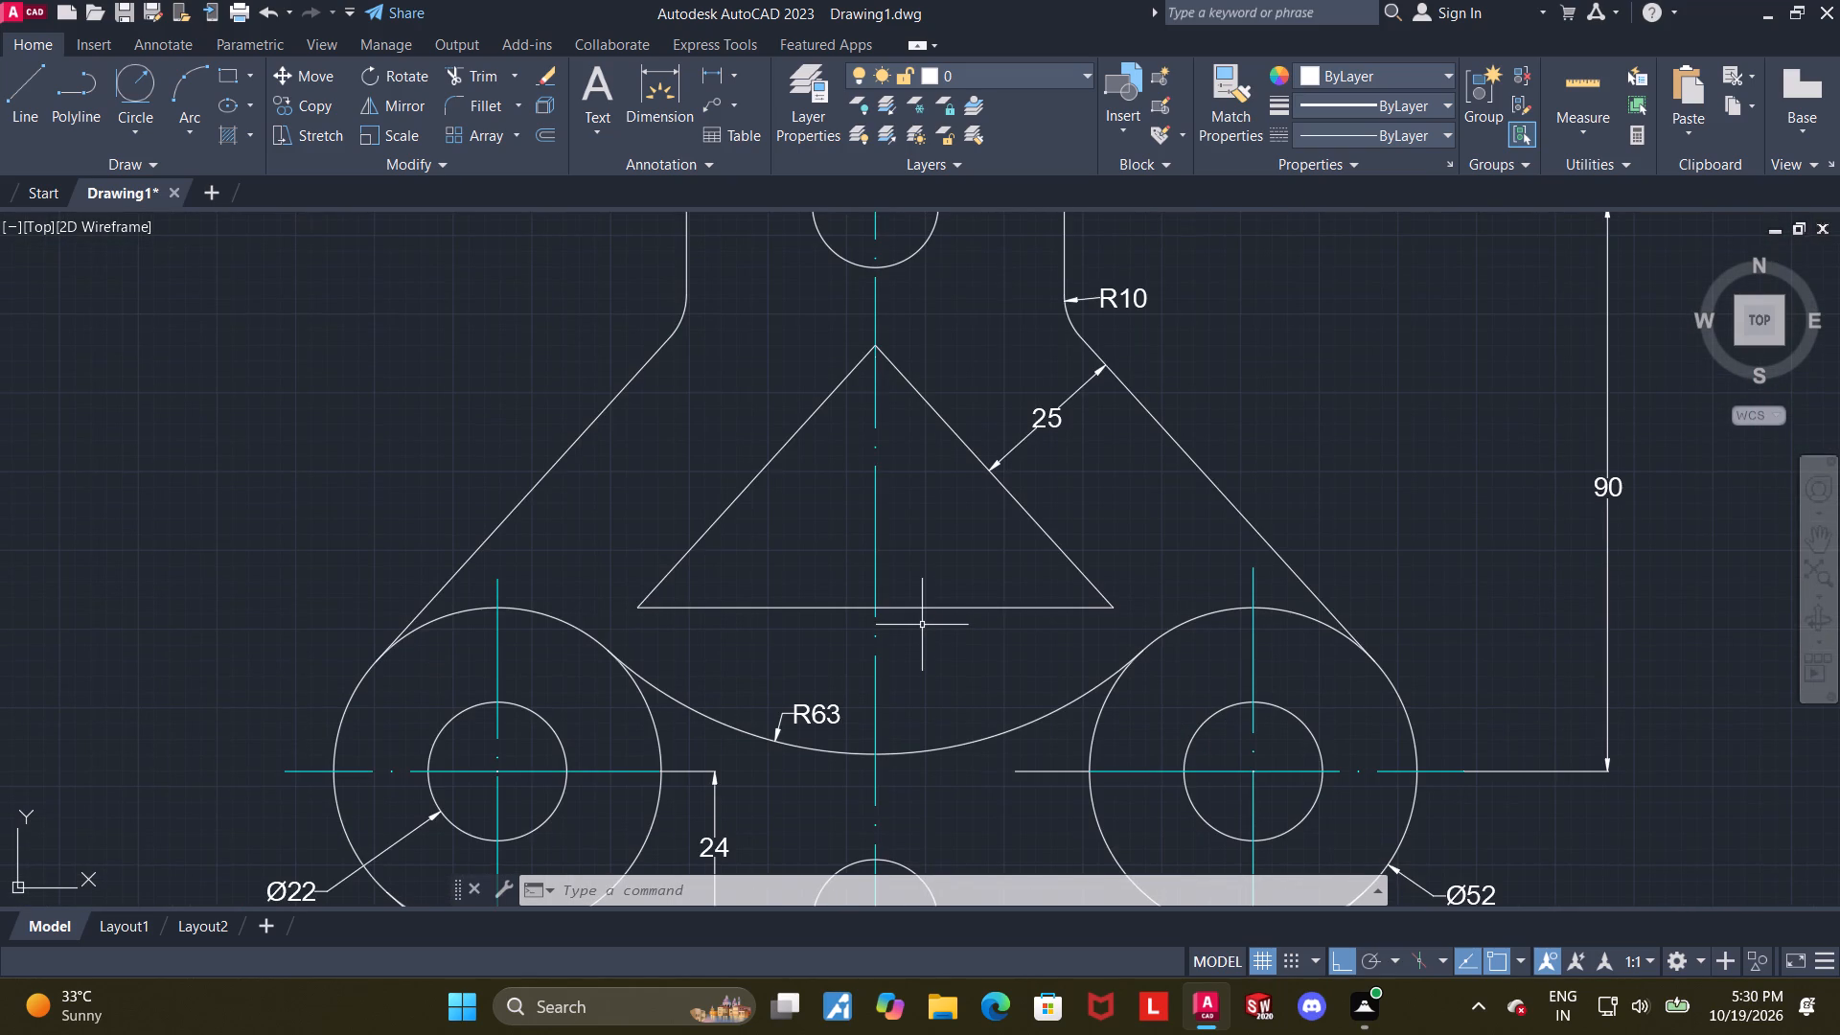
Fillet the triangle's bottom-left corner with radius 10, between the bottom edge and the left side.
key(f)
key(Return)
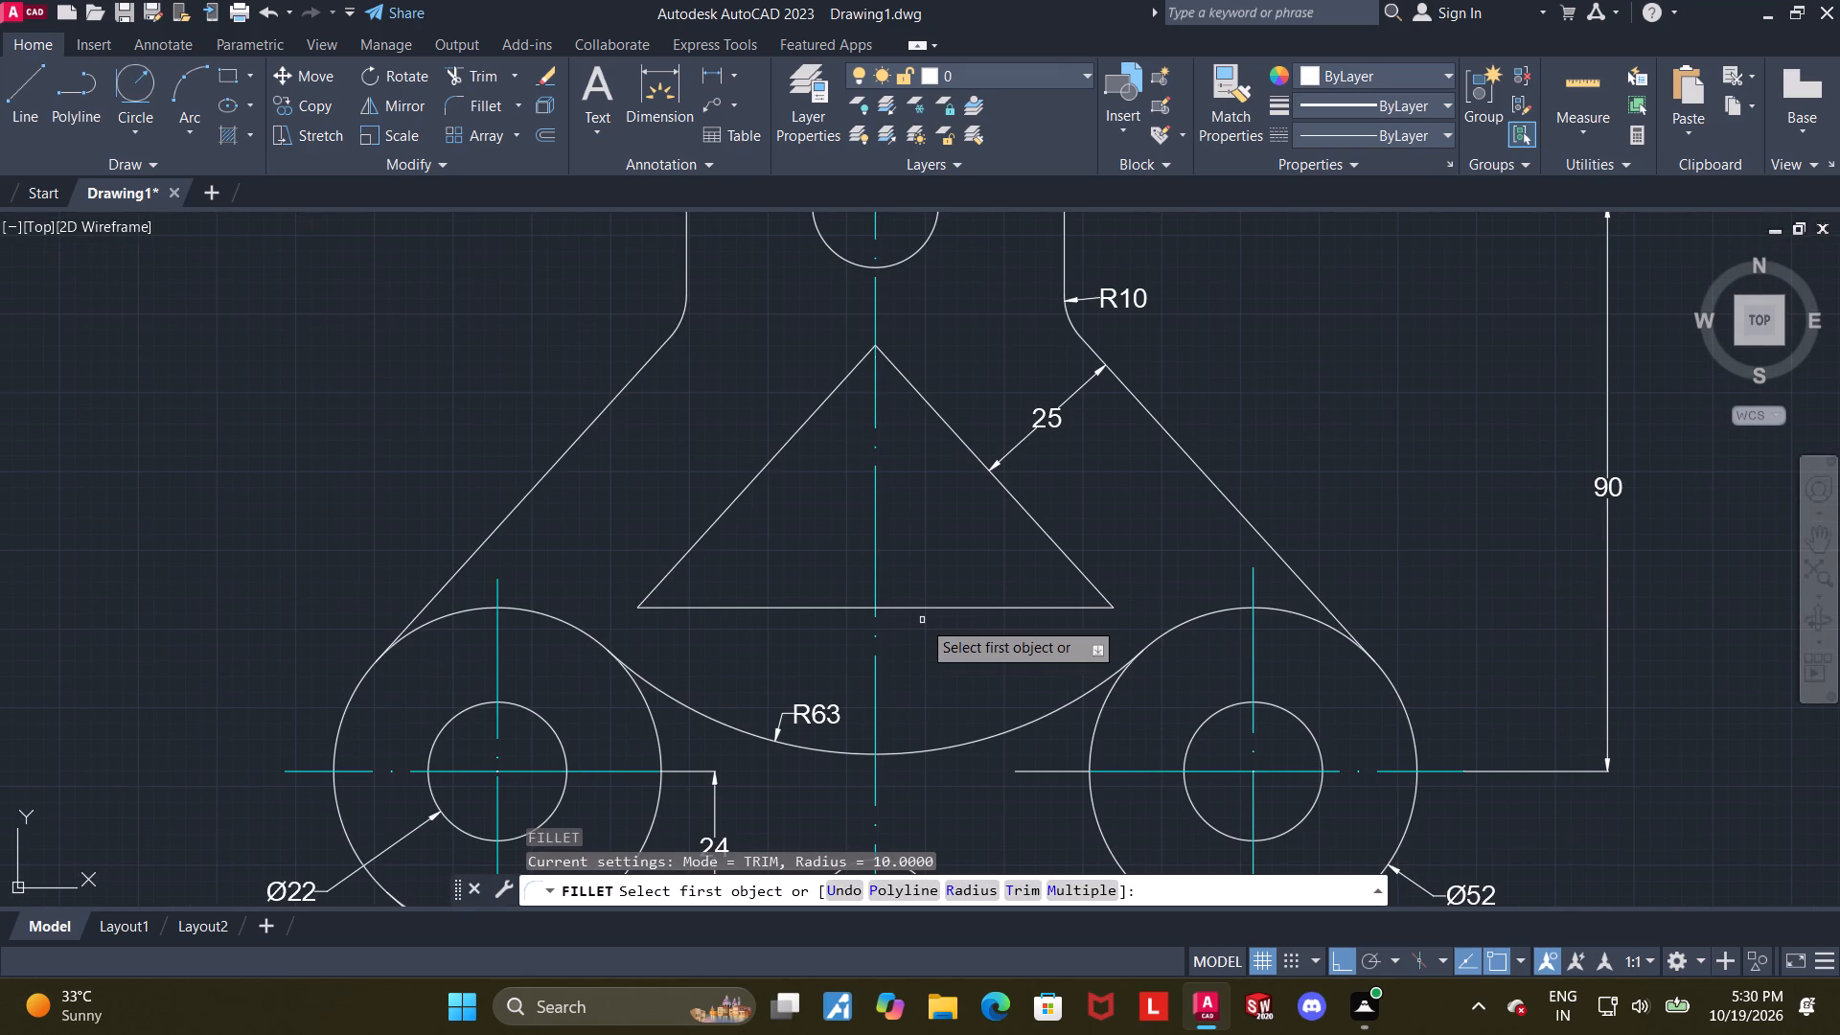
text(10)
key(Return)
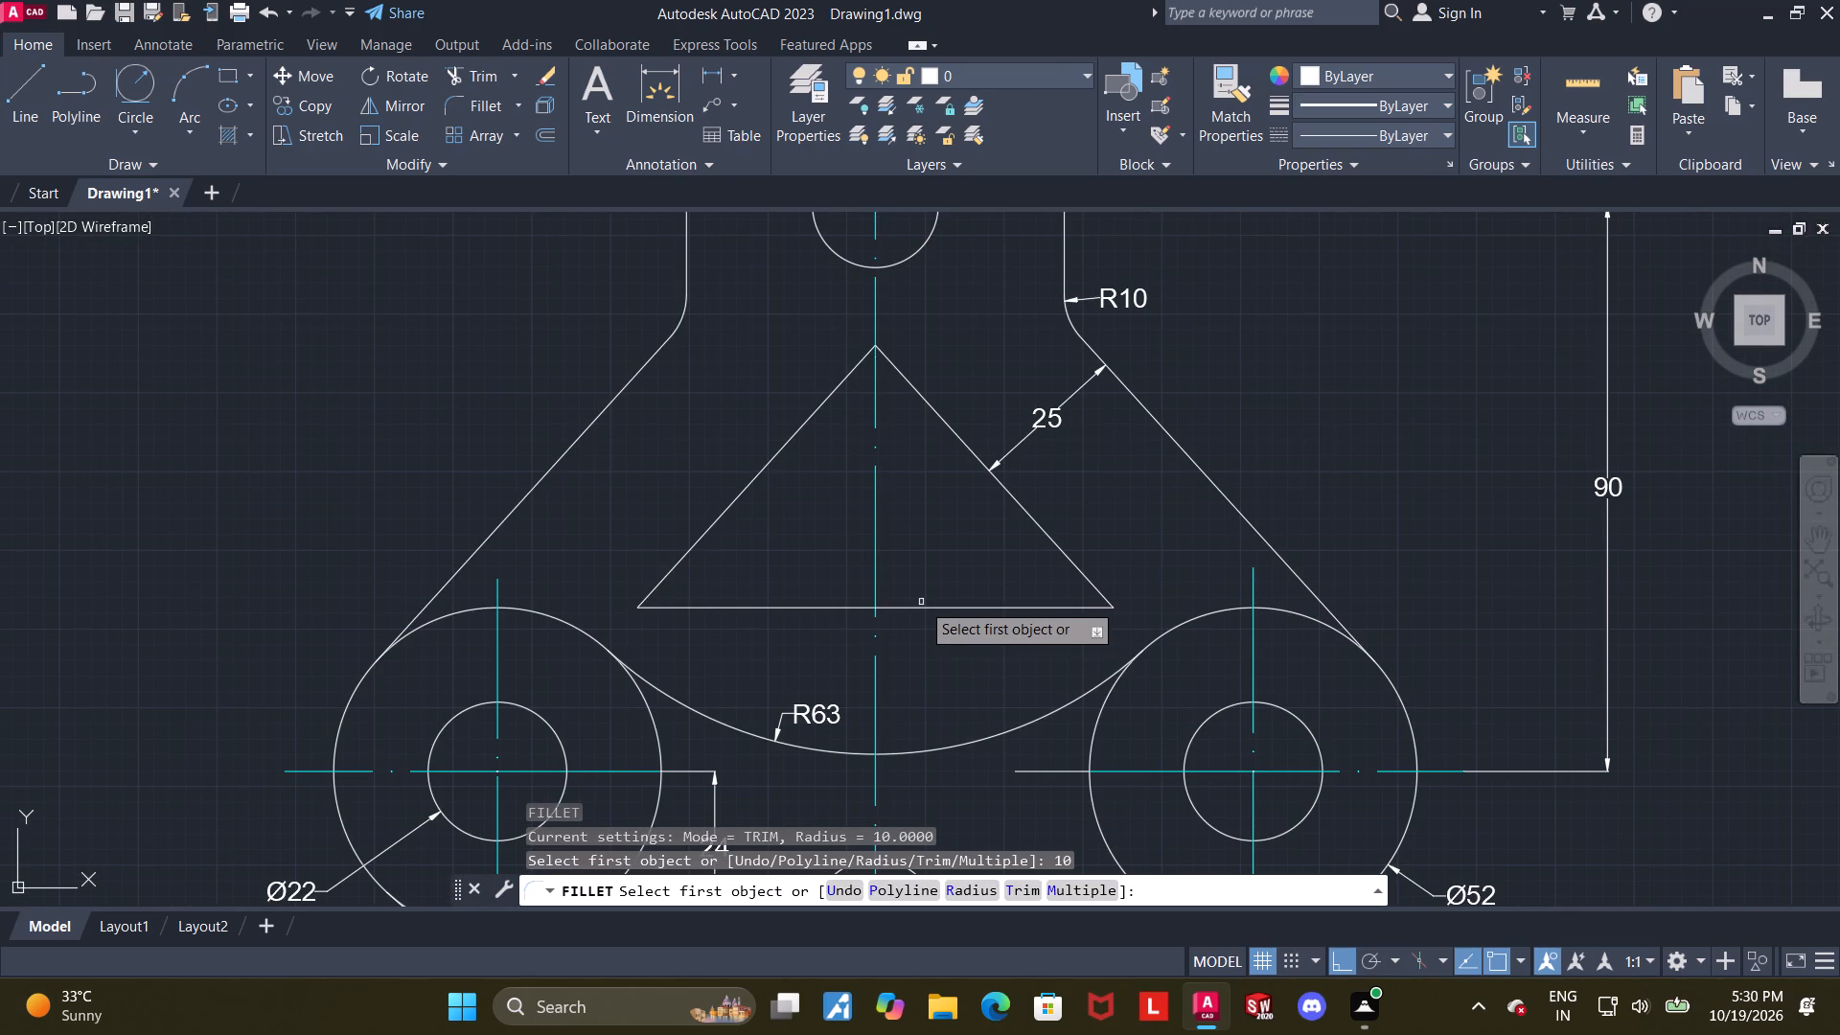
click(745, 608)
click(700, 538)
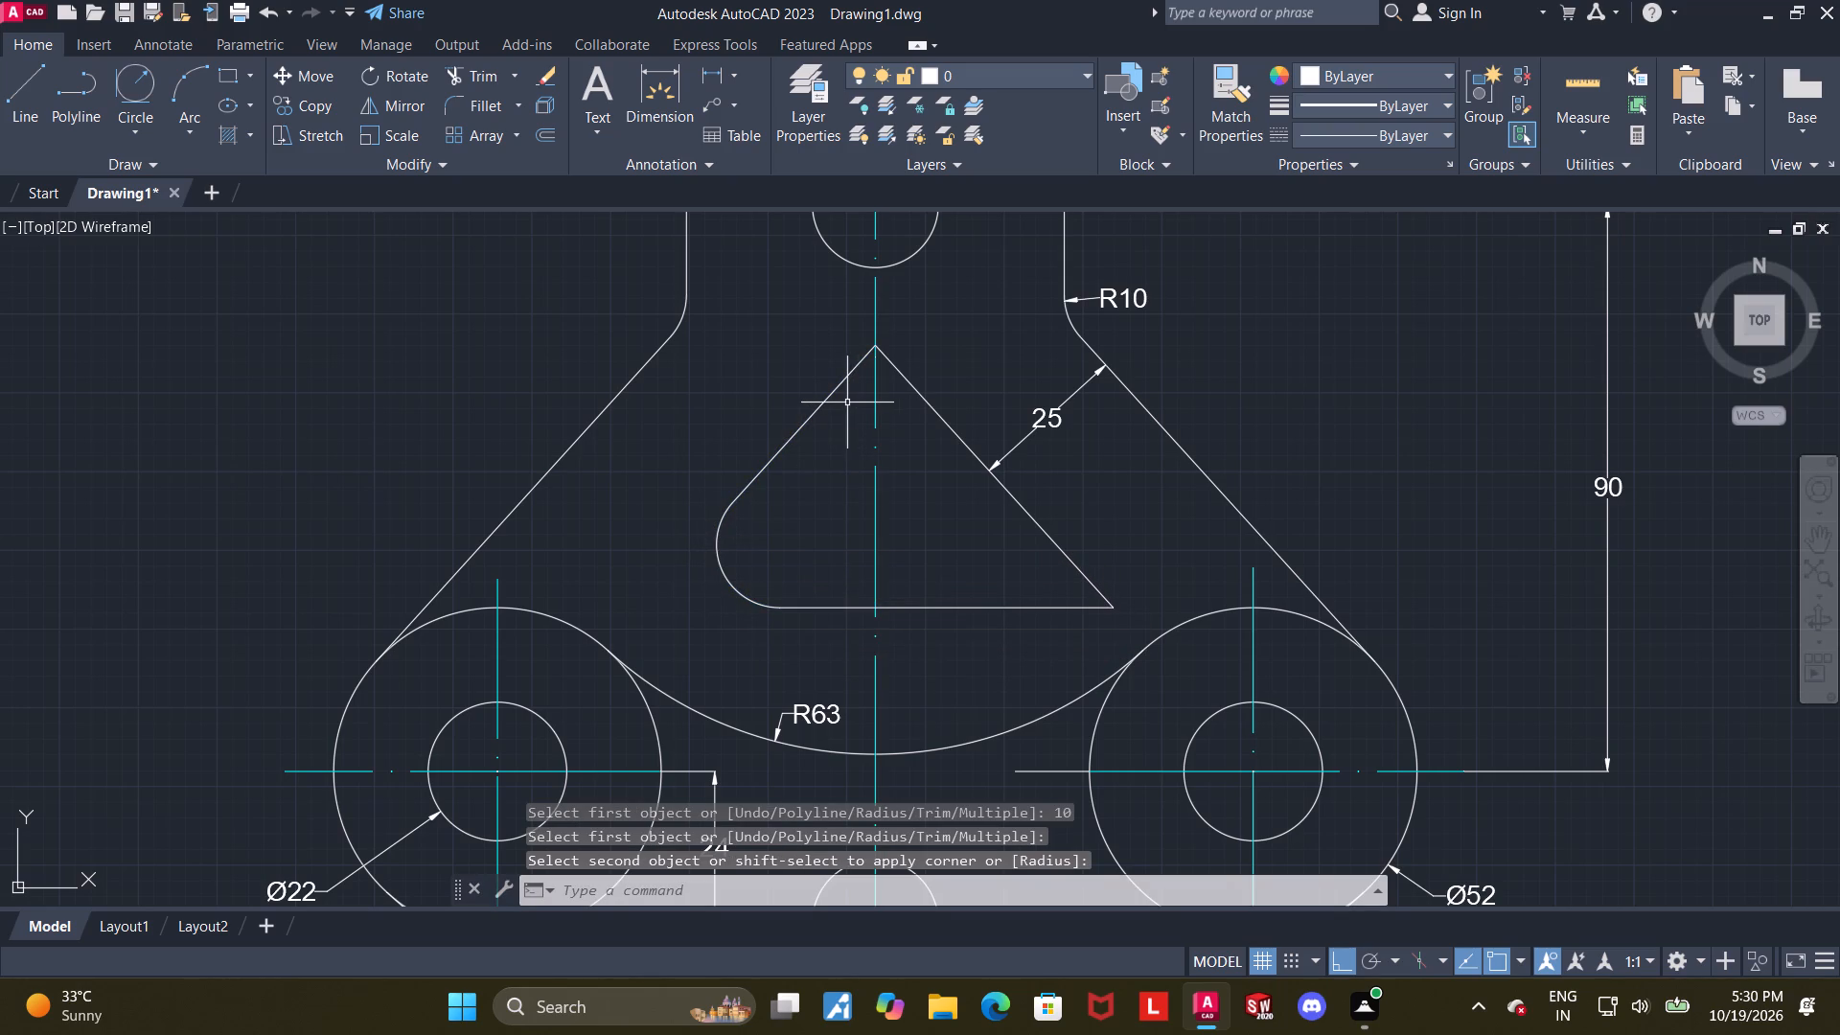
Fillet the triangle's top corner with radius 10, between the left and right sloping sides.
key(f)
key(Return)
key(r)
key(Return)
key(Return)
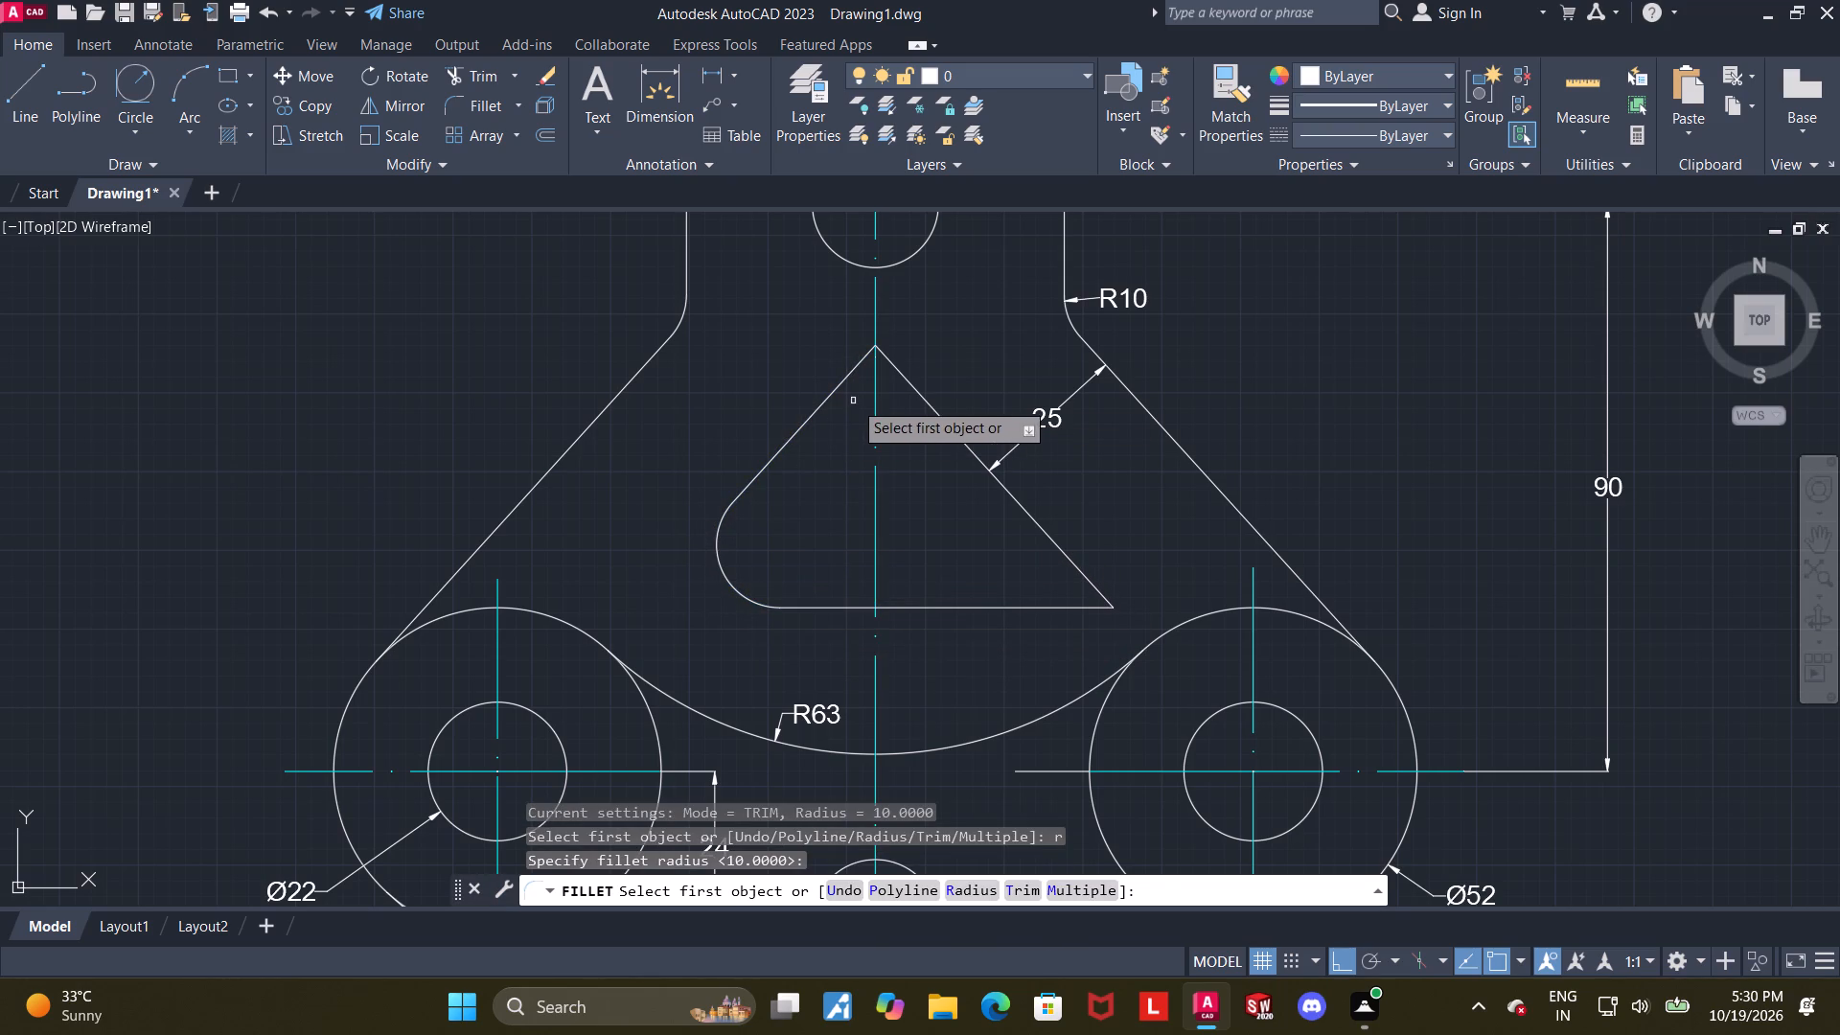
click(840, 379)
click(908, 373)
click(915, 388)
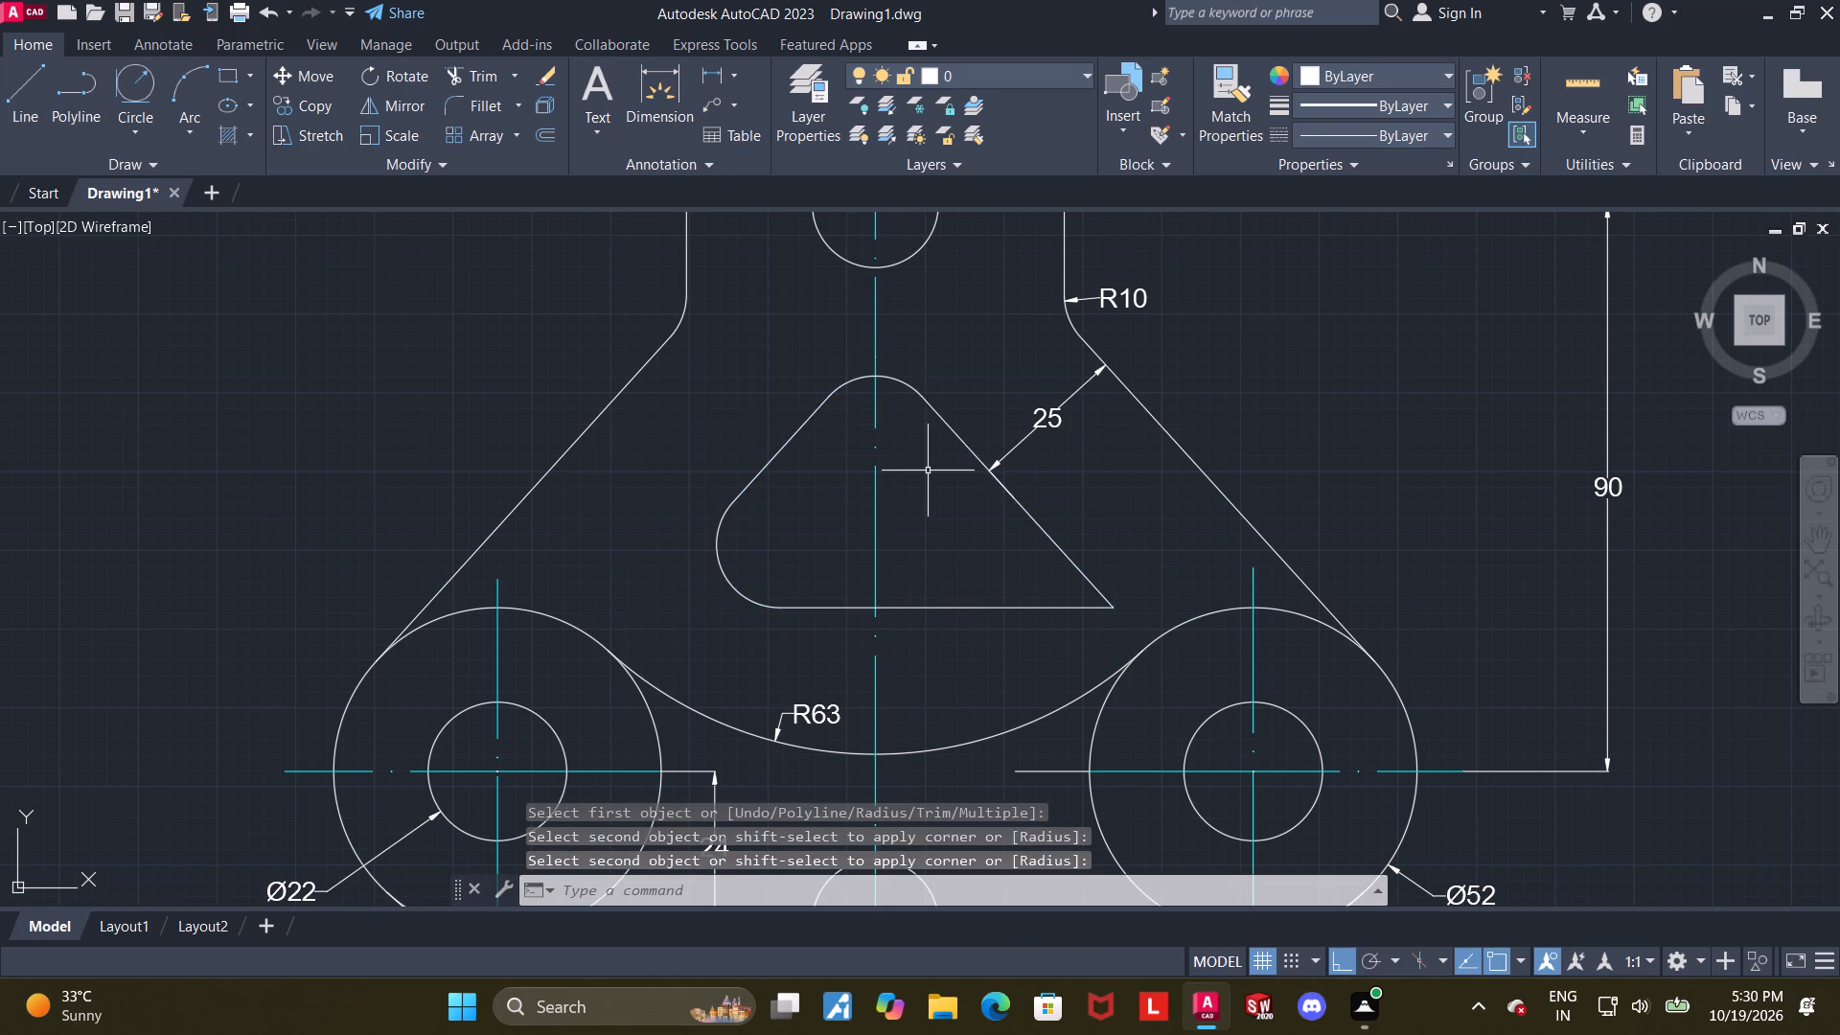
Fillet the triangle's bottom-right corner with radius 10, between the right sloping side and the bottom edge.
key(f)
key(Return)
key(r)
key(Return)
key(Return)
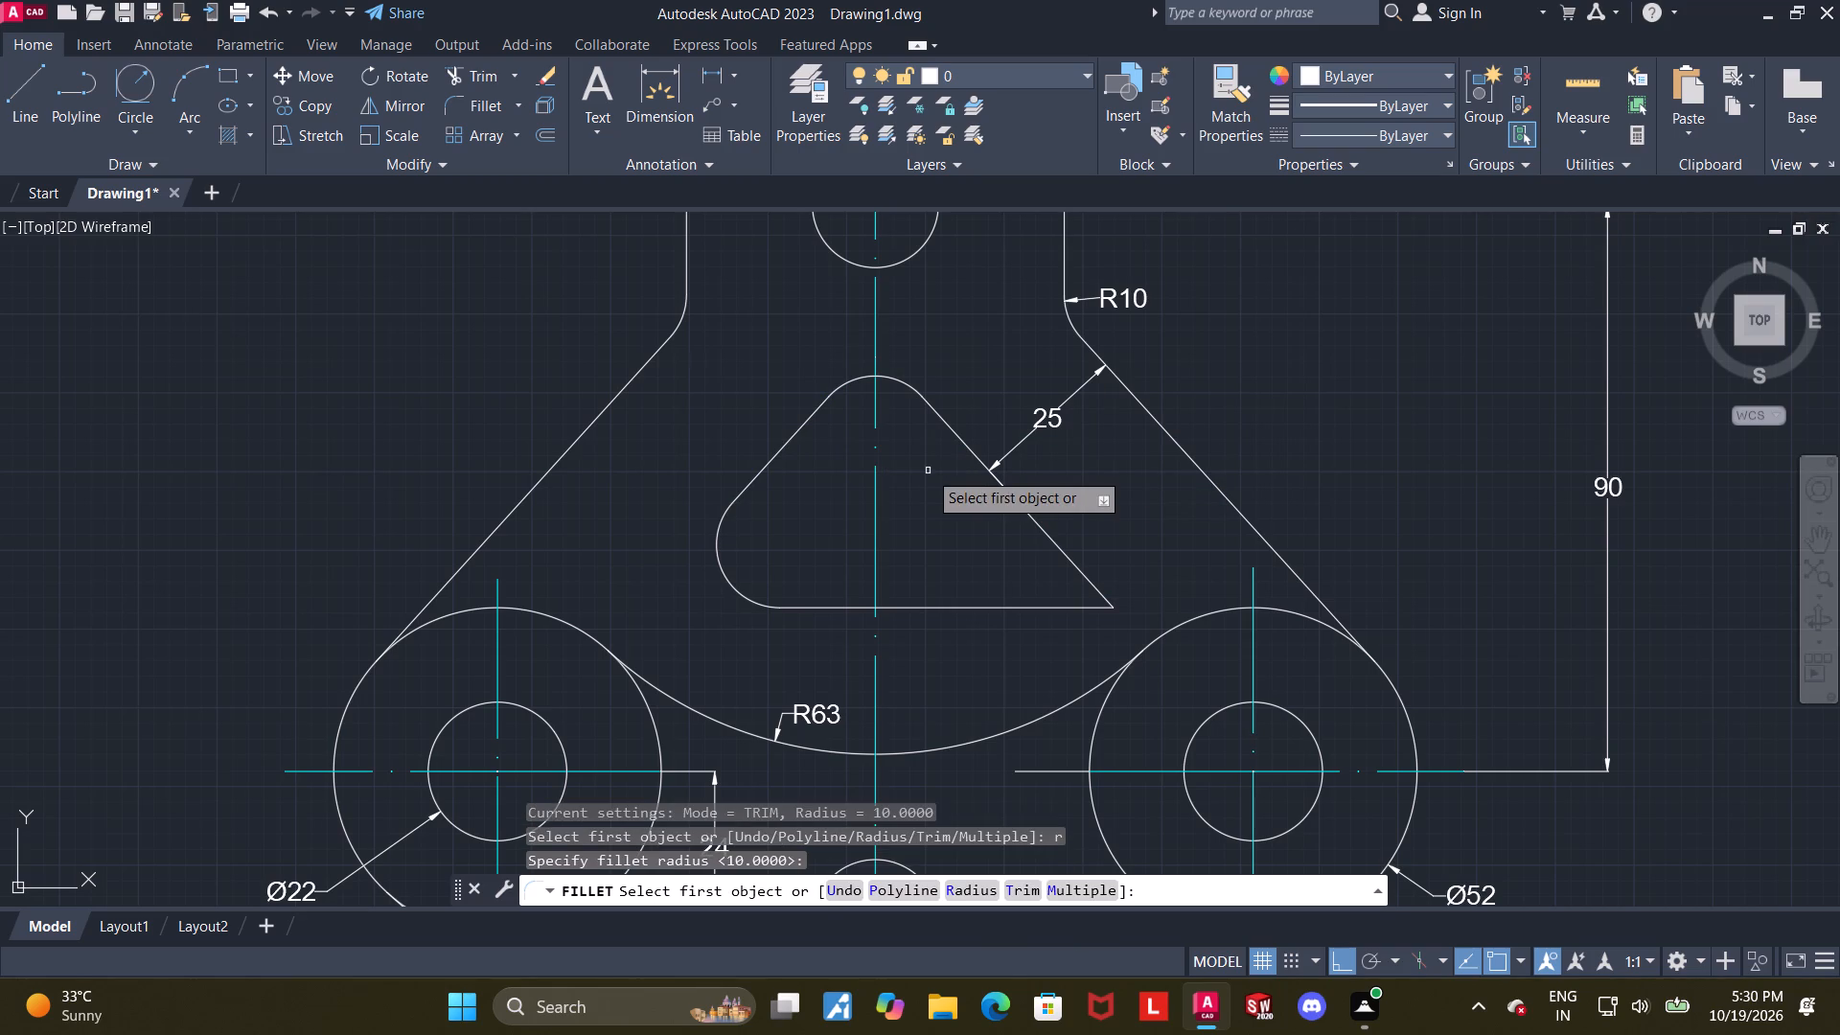
click(1042, 530)
click(1034, 608)
key(Escape)
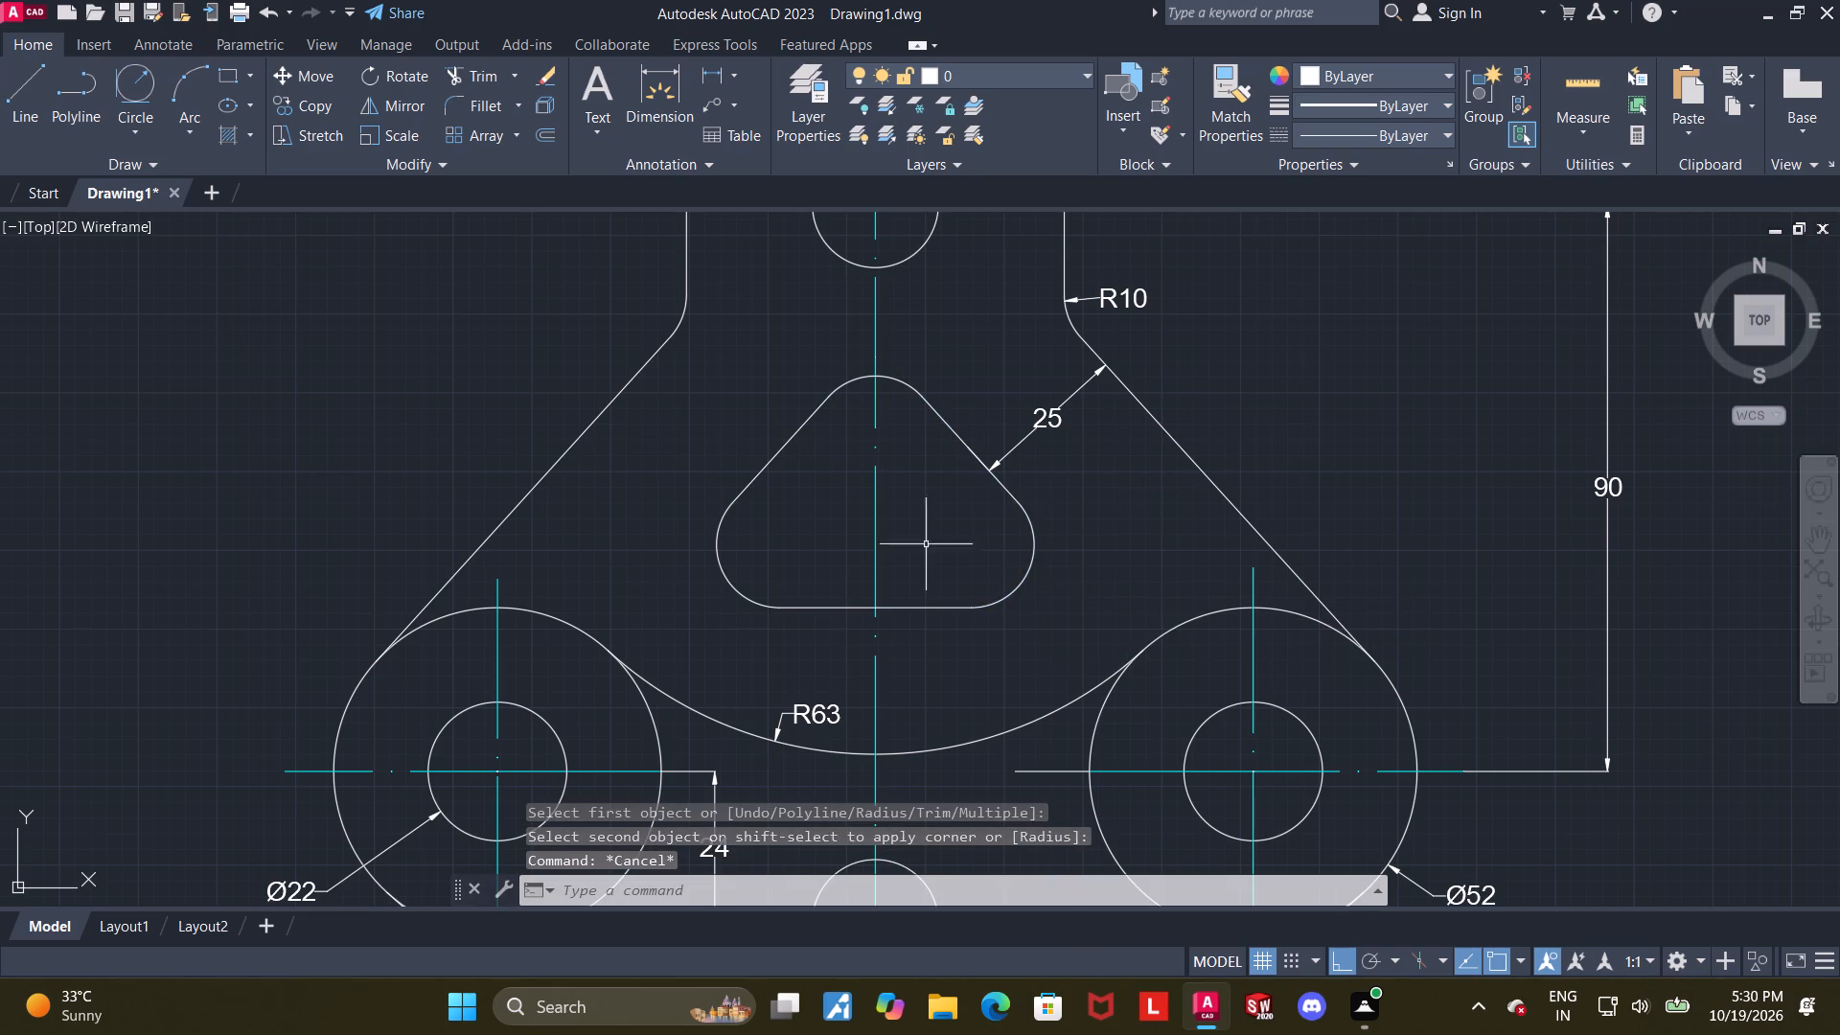
key(Escape)
Add R10 radius dimensions to the triangular opening's bottom-left and top corner fillets.
click(676, 97)
scroll(847, 502, up, 1)
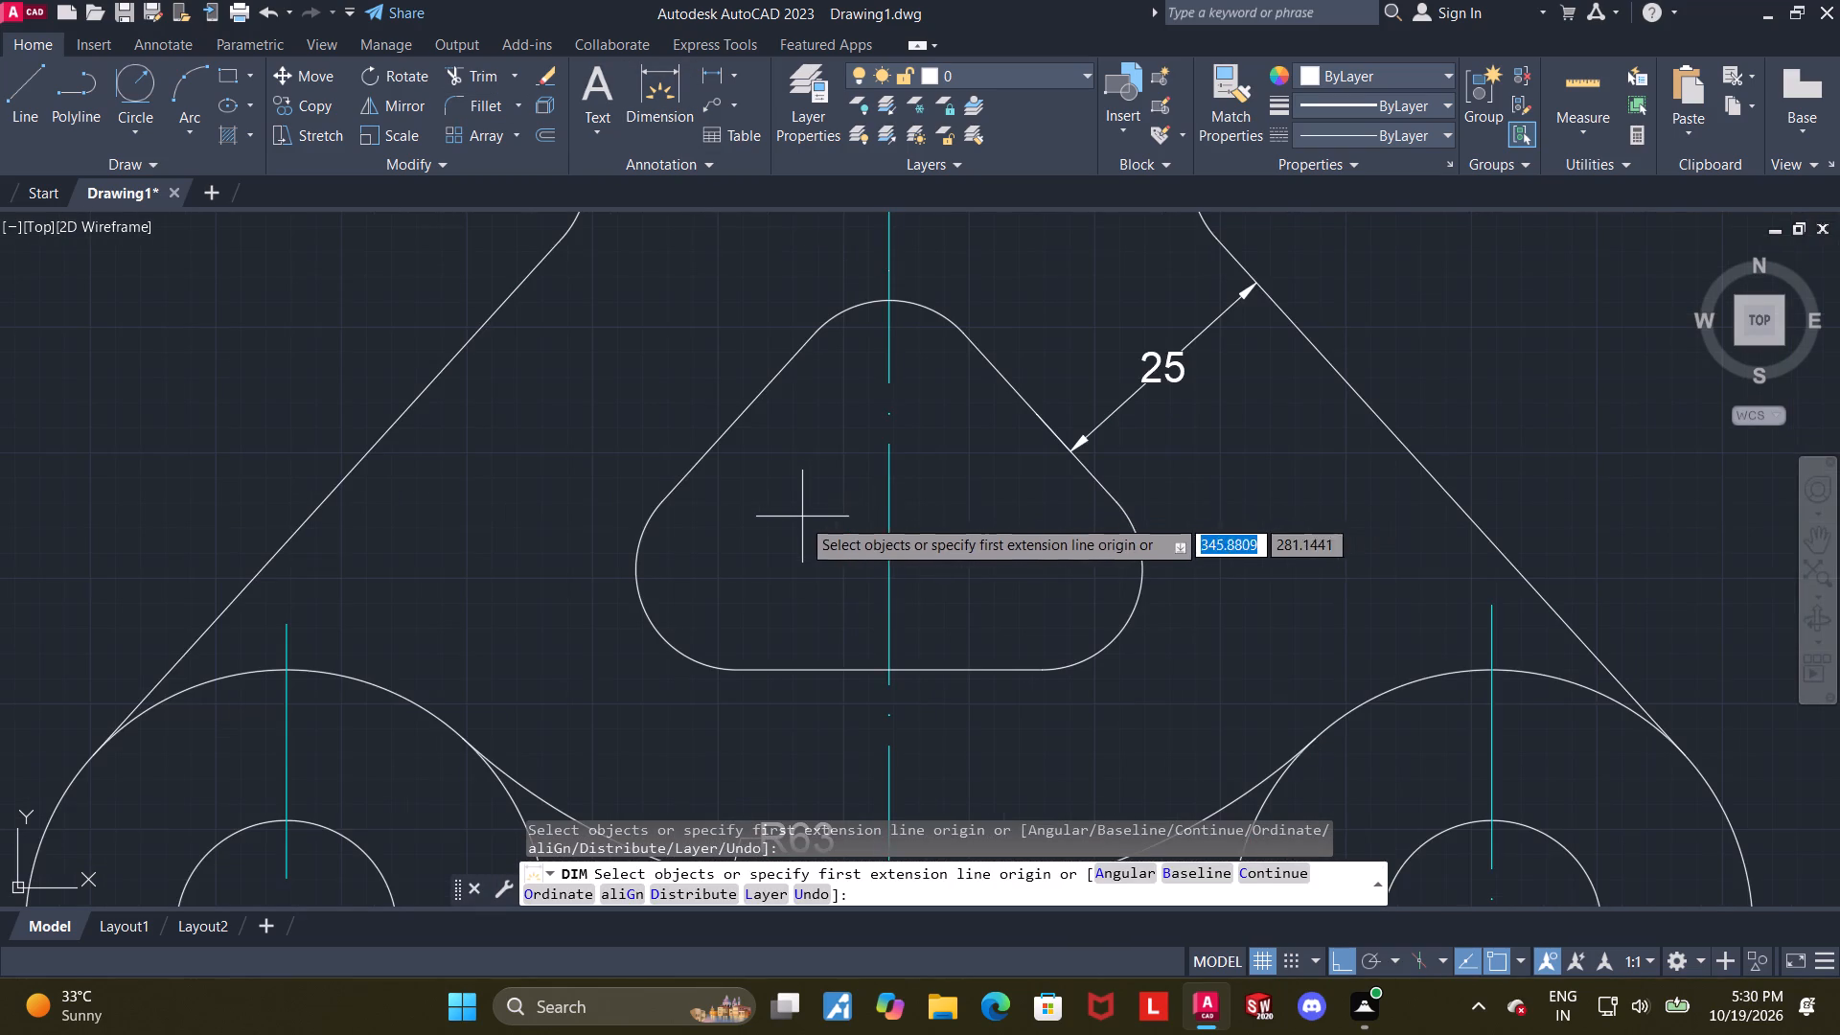
click(649, 527)
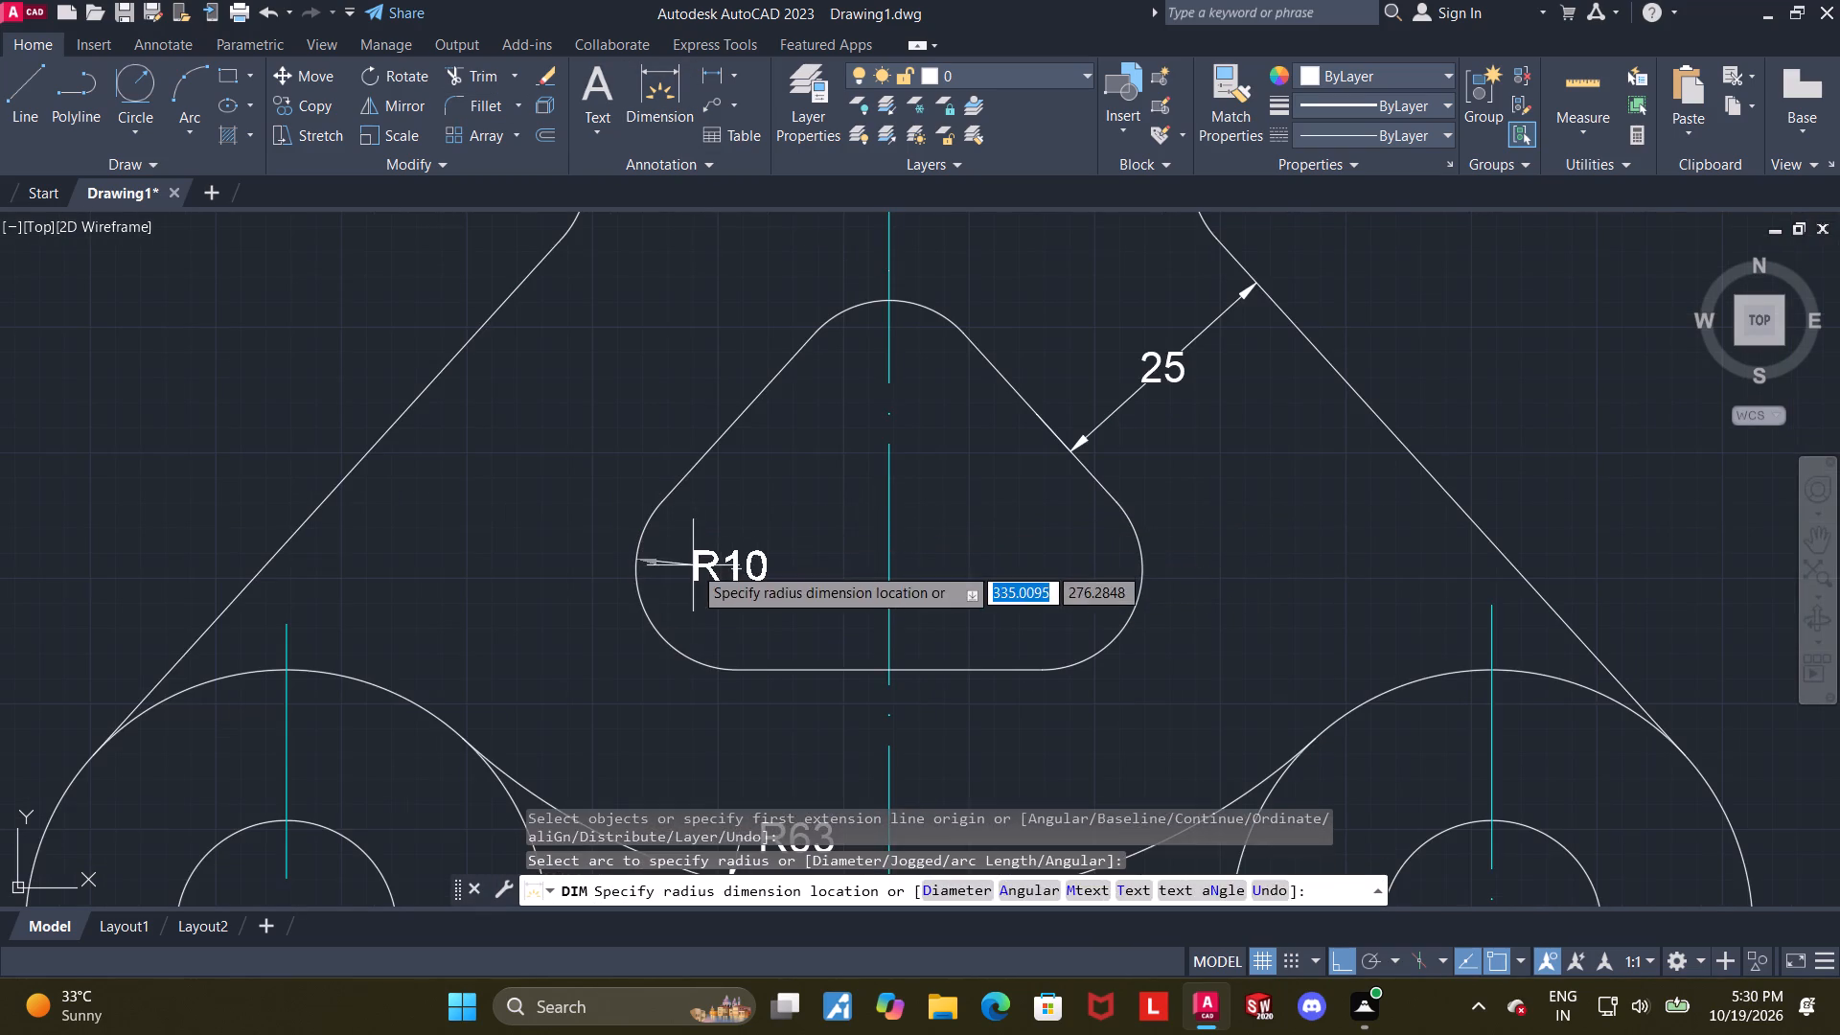
click(693, 565)
key(Escape)
click(650, 88)
click(864, 303)
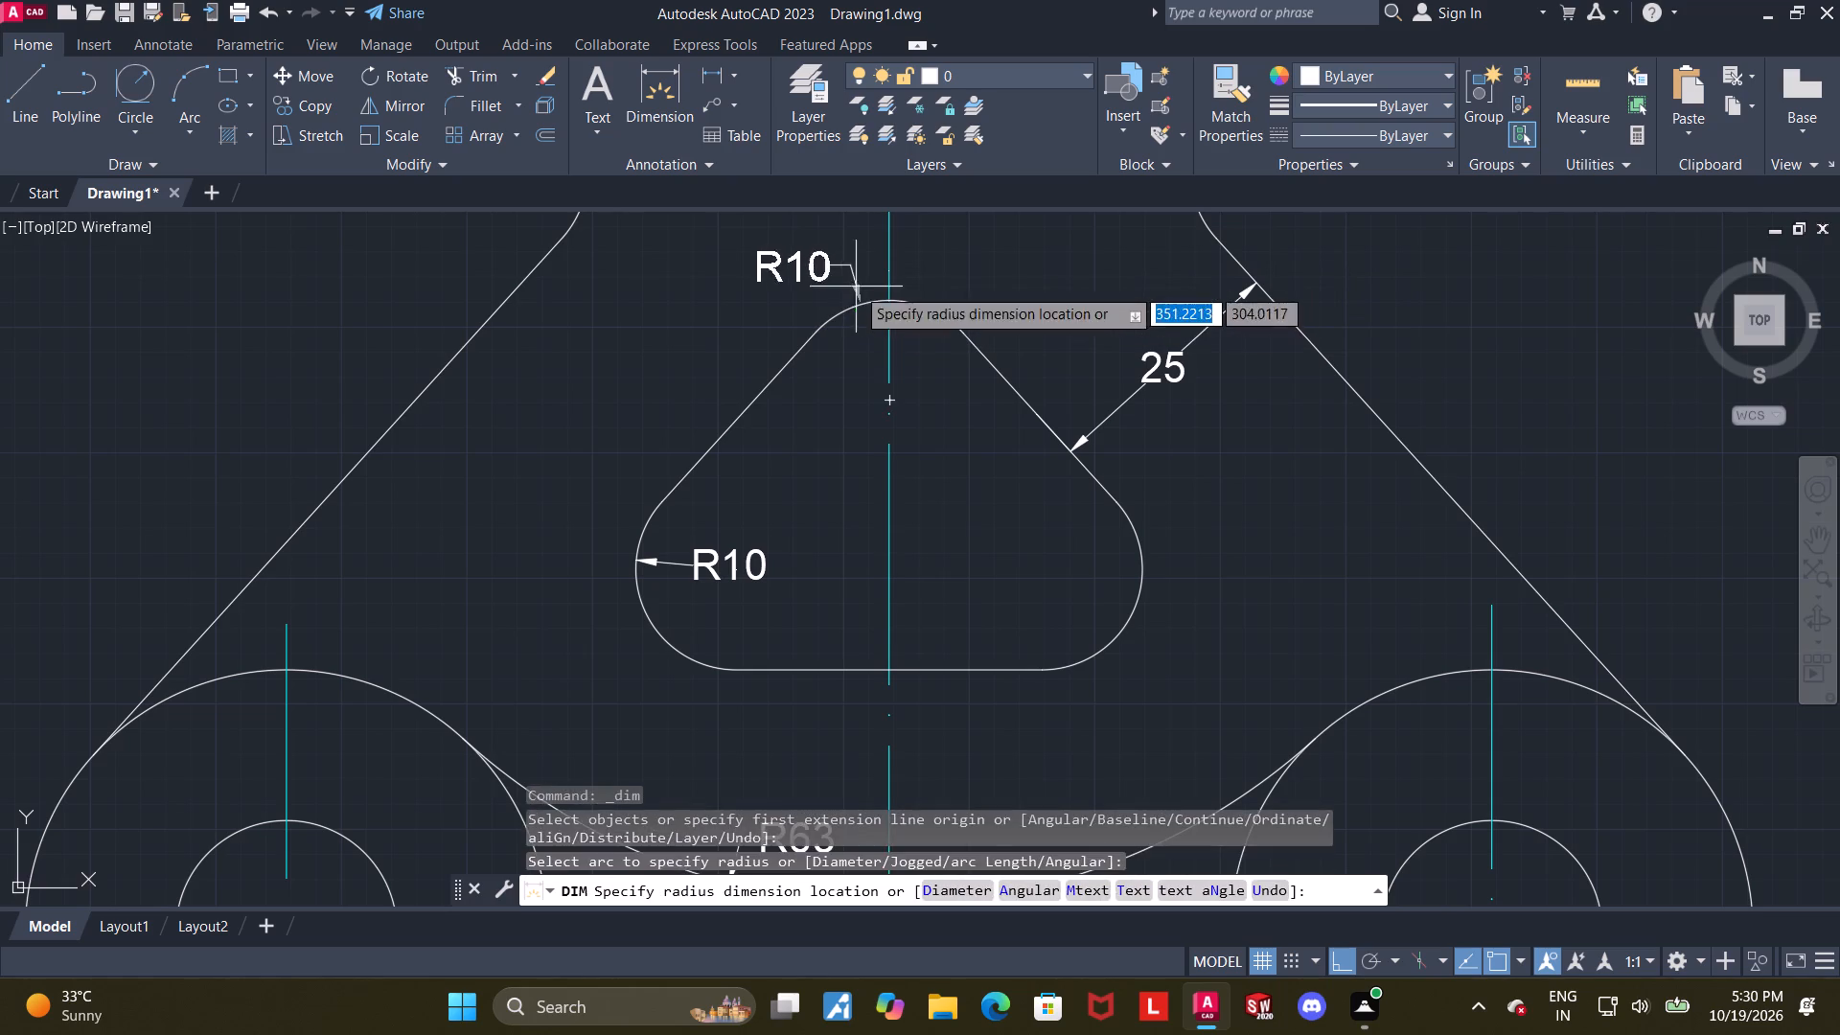
click(856, 287)
key(Escape)
Delete the short stray horizontal line beside the inner edge of the right Ø52 boss.
scroll(869, 290, down, 1)
middle_drag(974, 496, 928, 455)
middle_drag(940, 458, 922, 477)
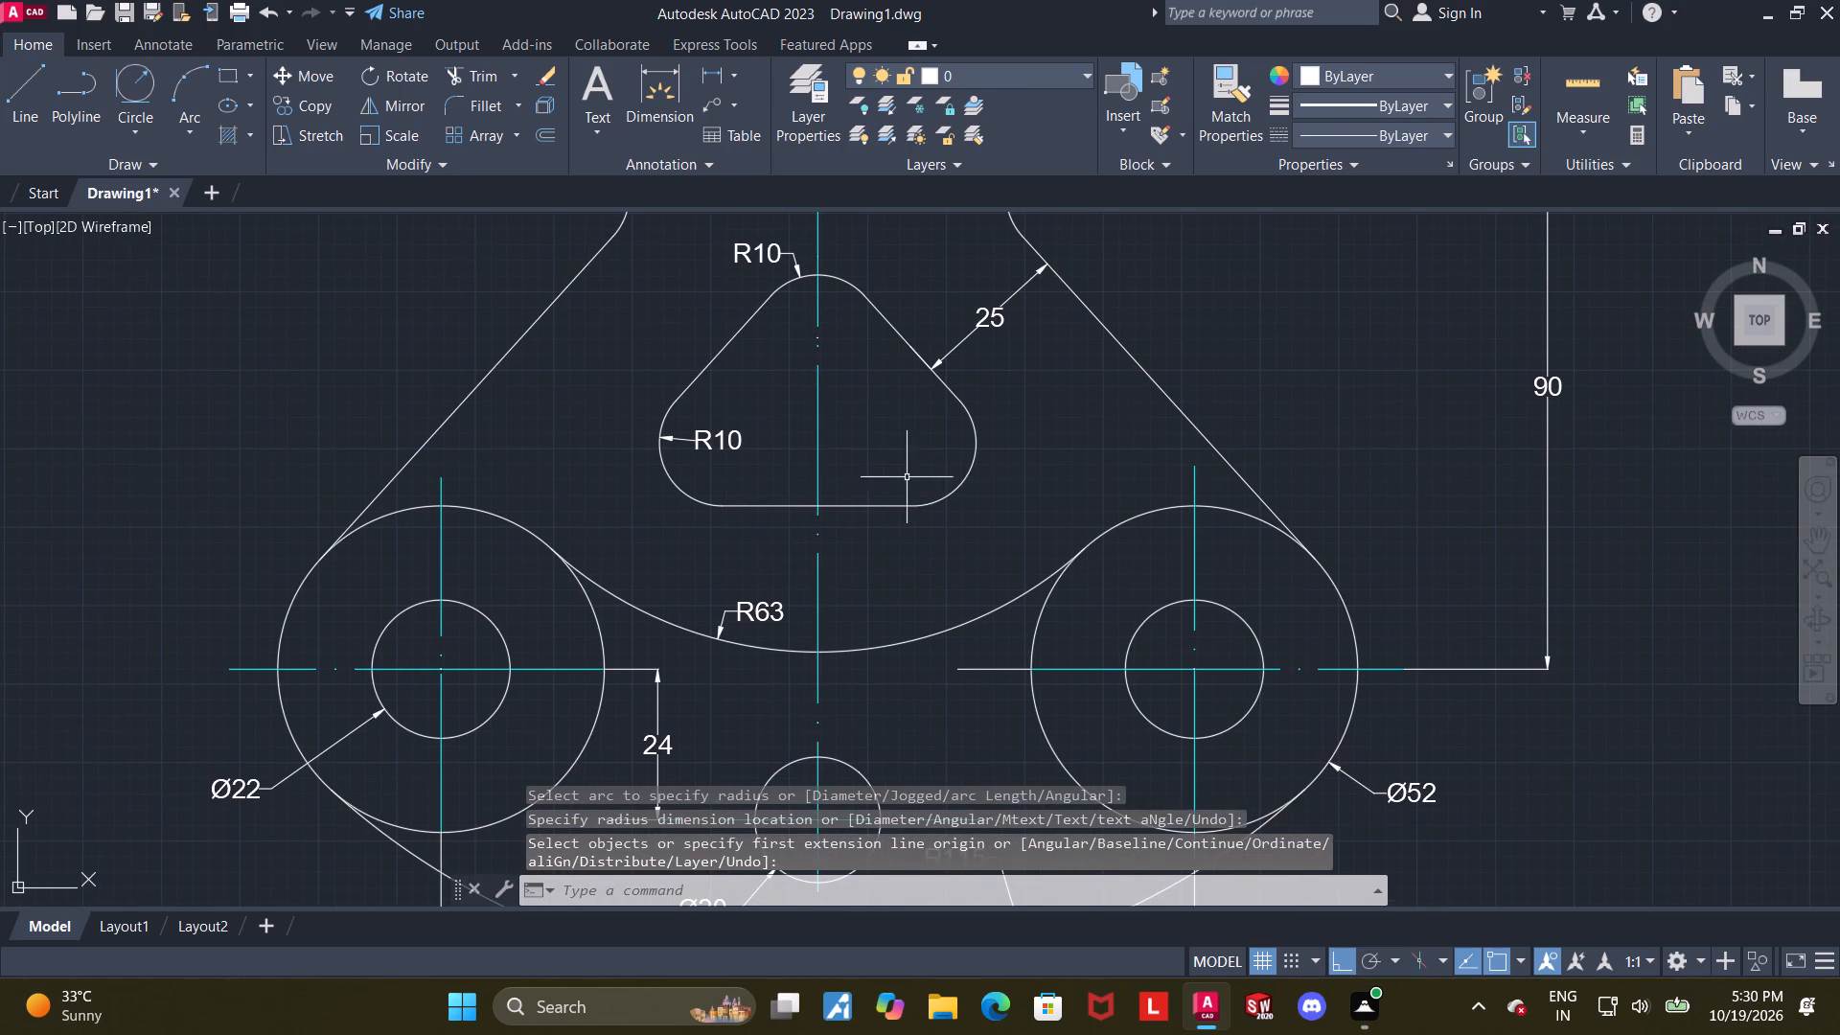
scroll(922, 575, down, 1)
middle_drag(922, 575, 922, 556)
click(969, 615)
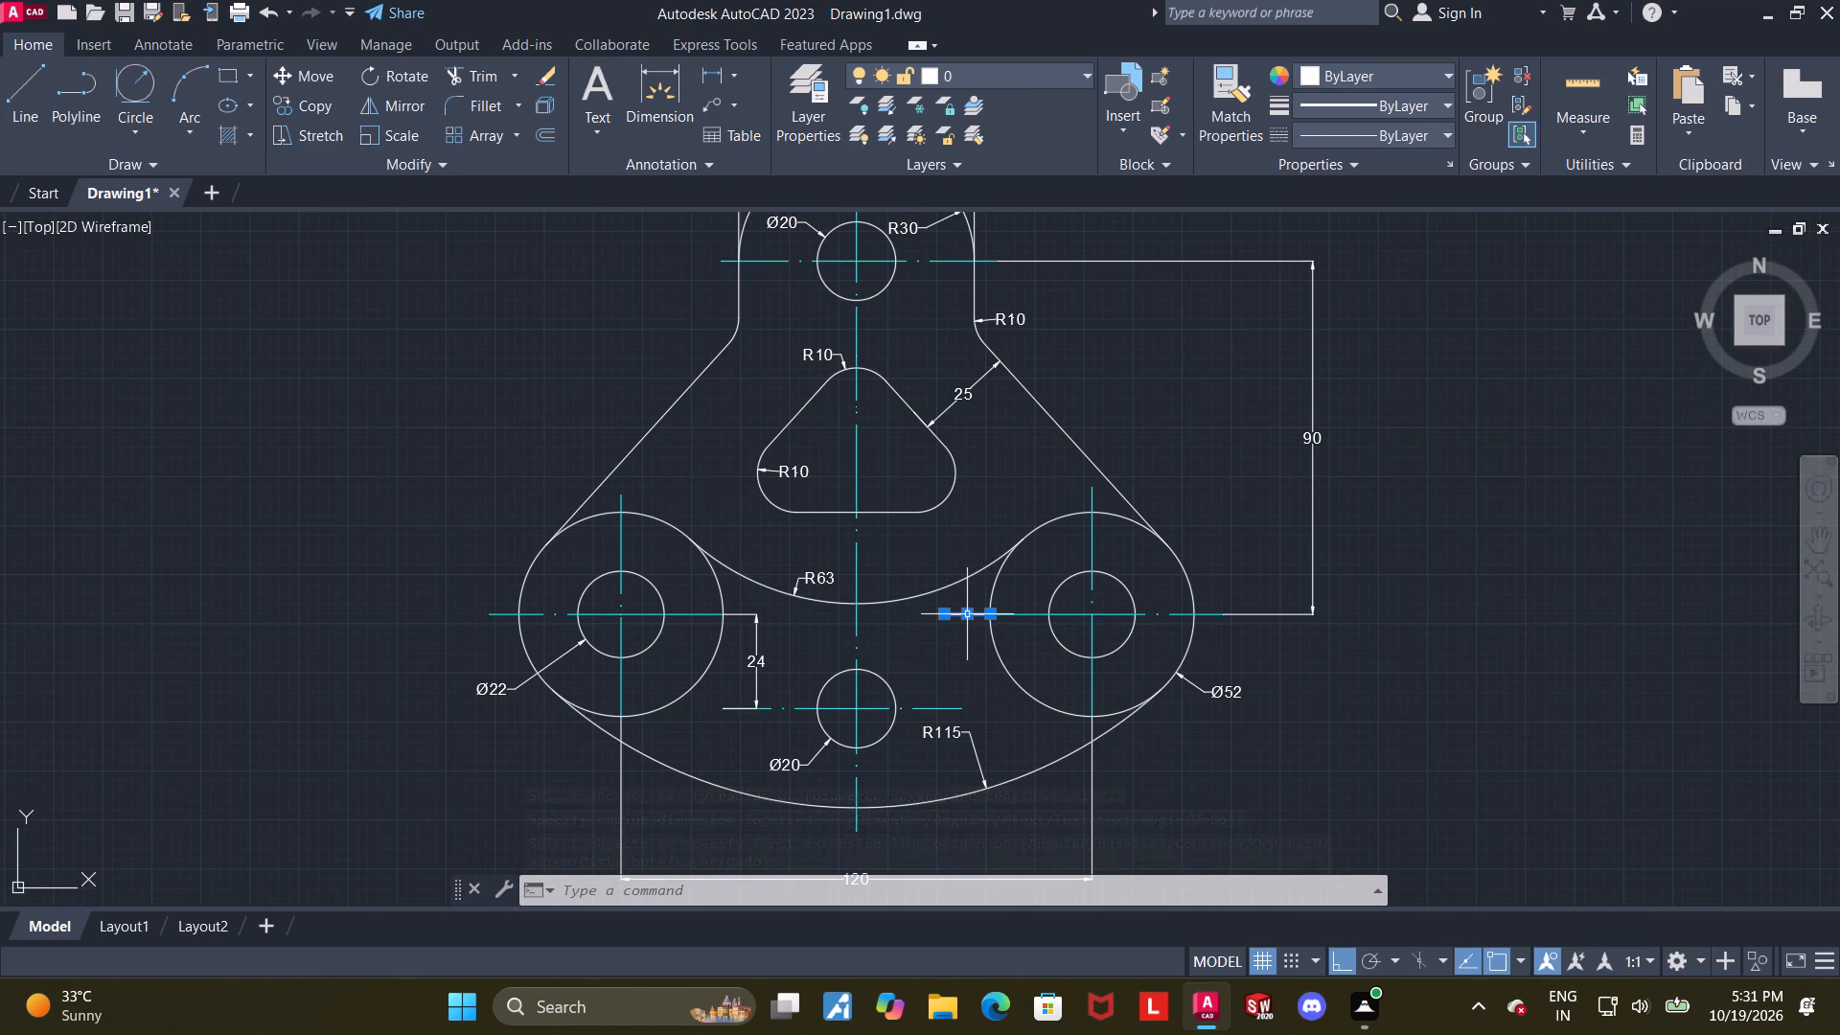
key(Delete)
Dimension the vertical distance between the triangle's bottom edge and the right boss's horizontal centreline.
click(645, 95)
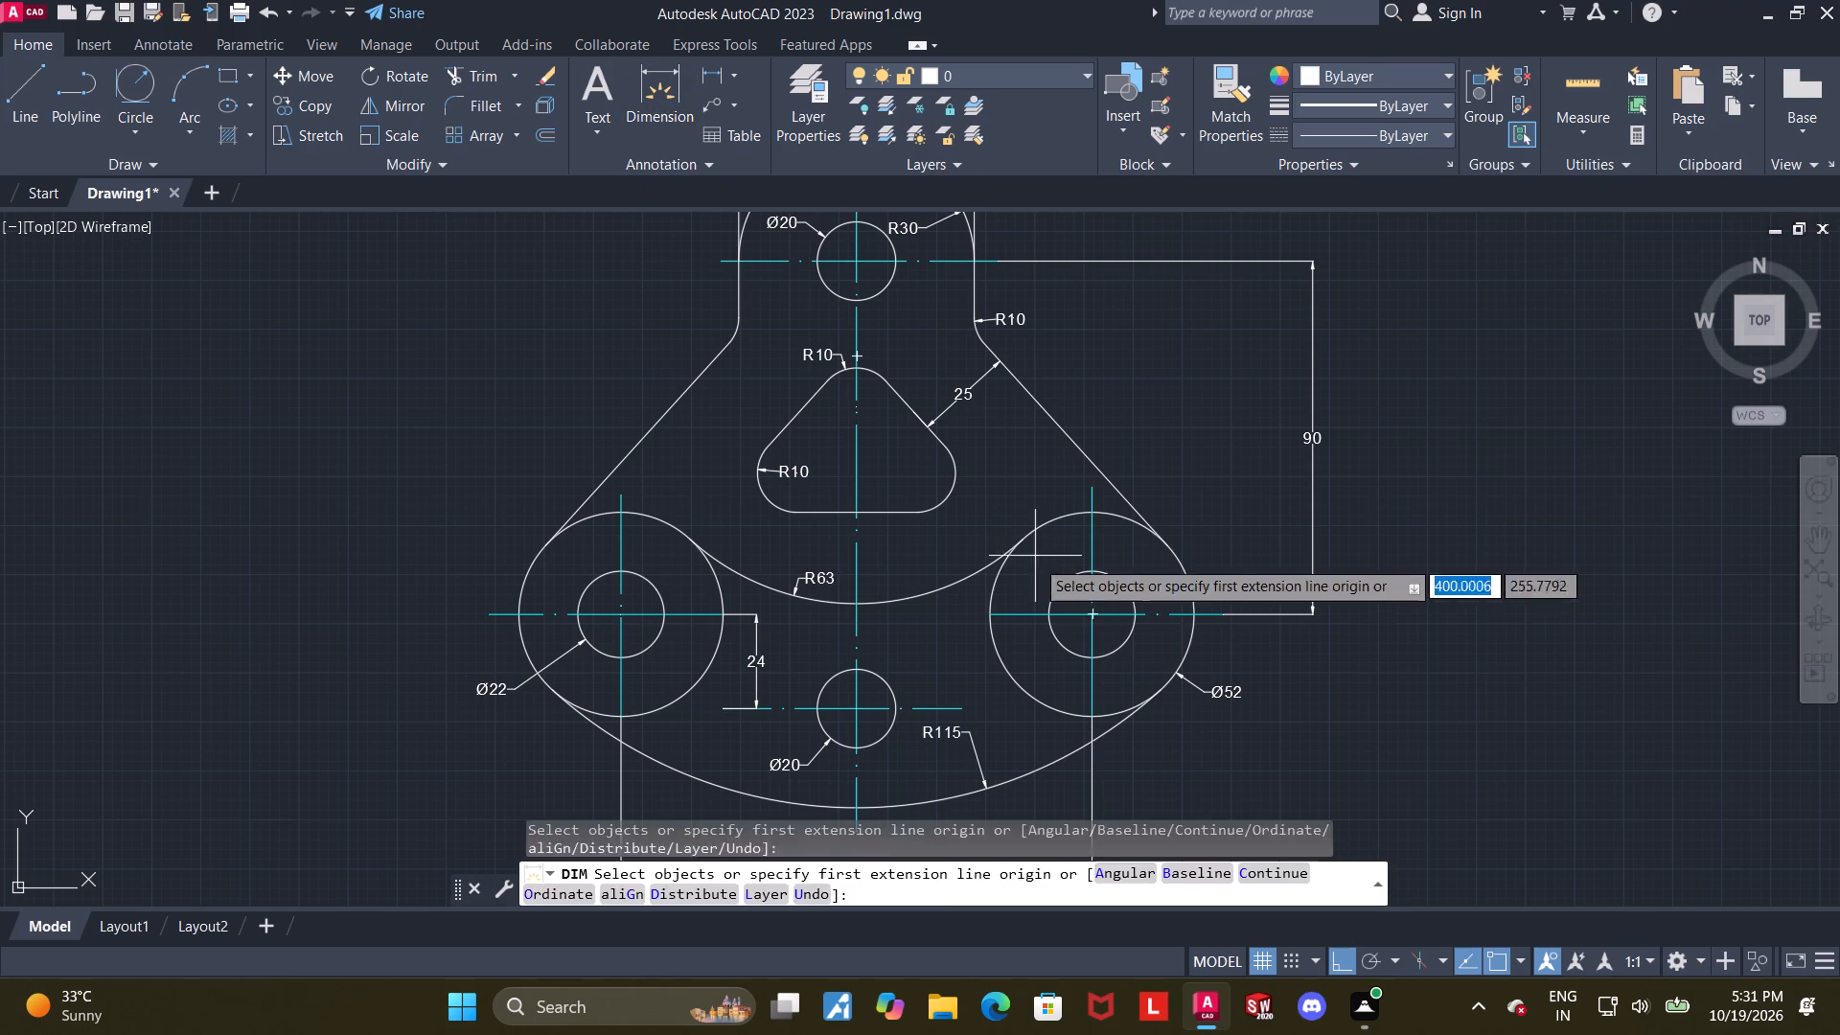
click(993, 614)
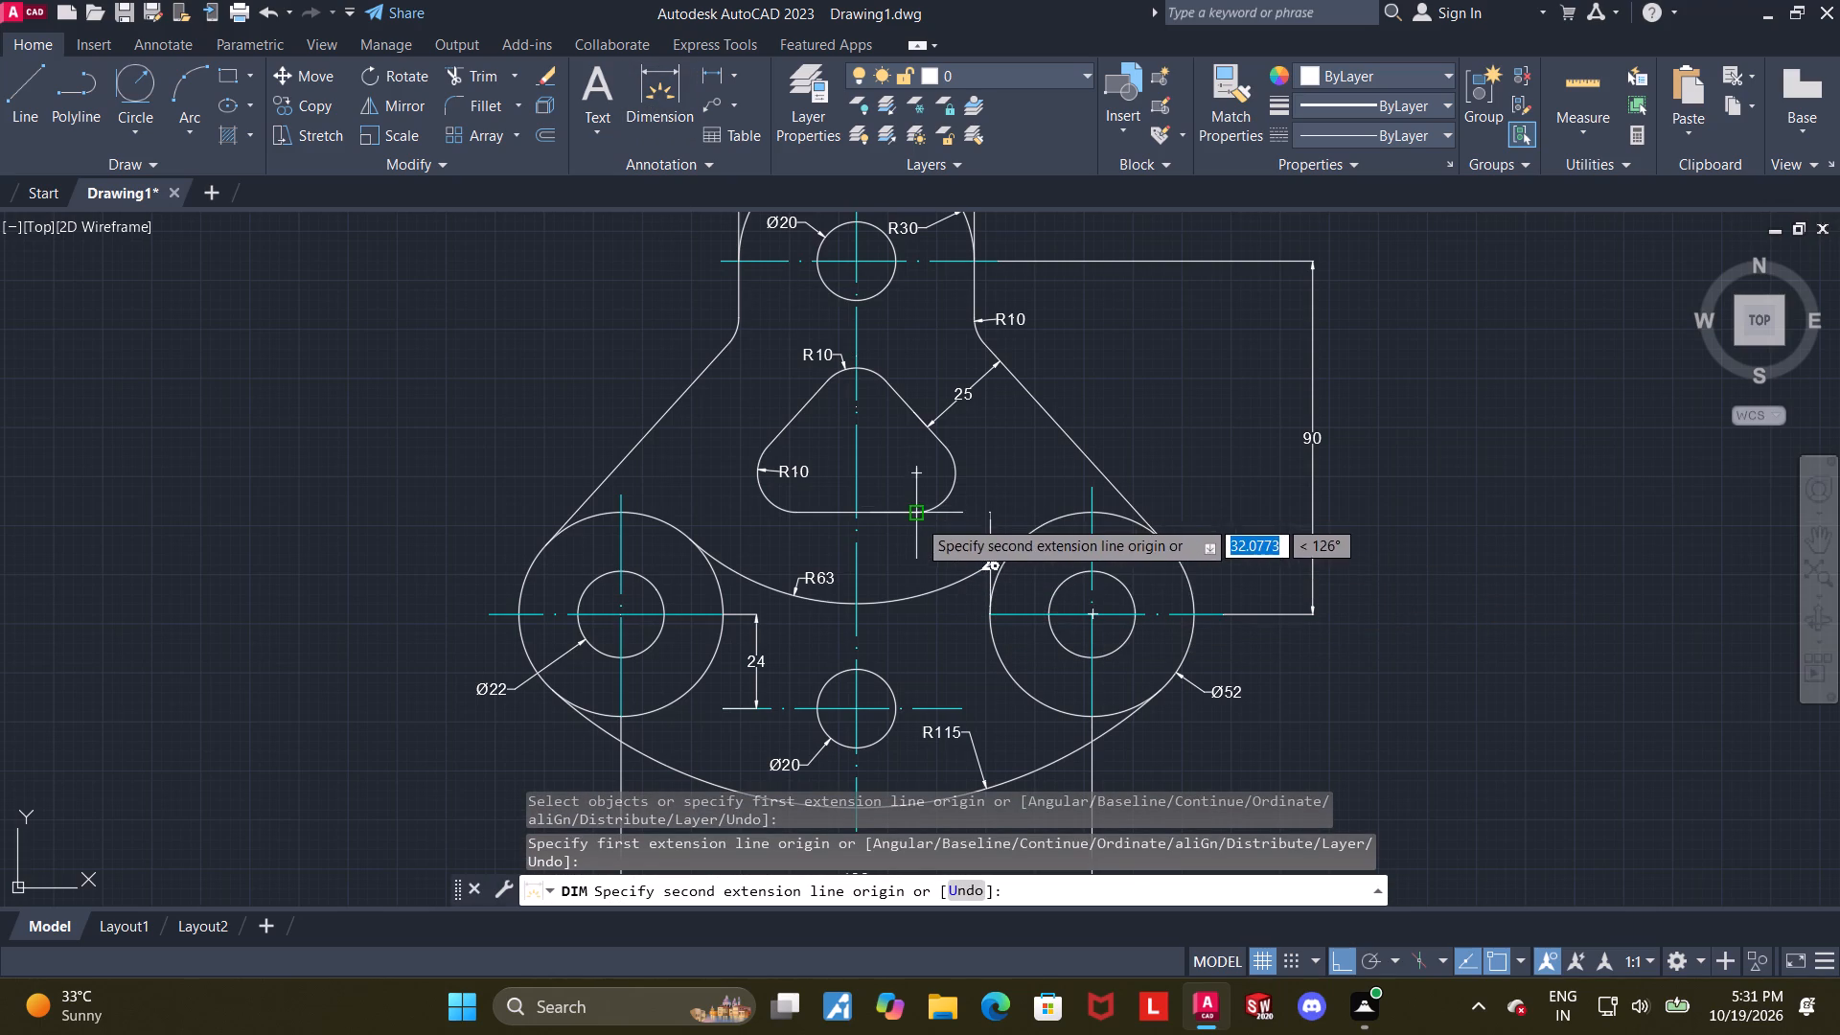
click(917, 518)
click(967, 534)
key(Escape)
Examine the whole dimensioned part, from the 60 width dimension down to the 120 spacing dimension.
scroll(1069, 613, down, 1)
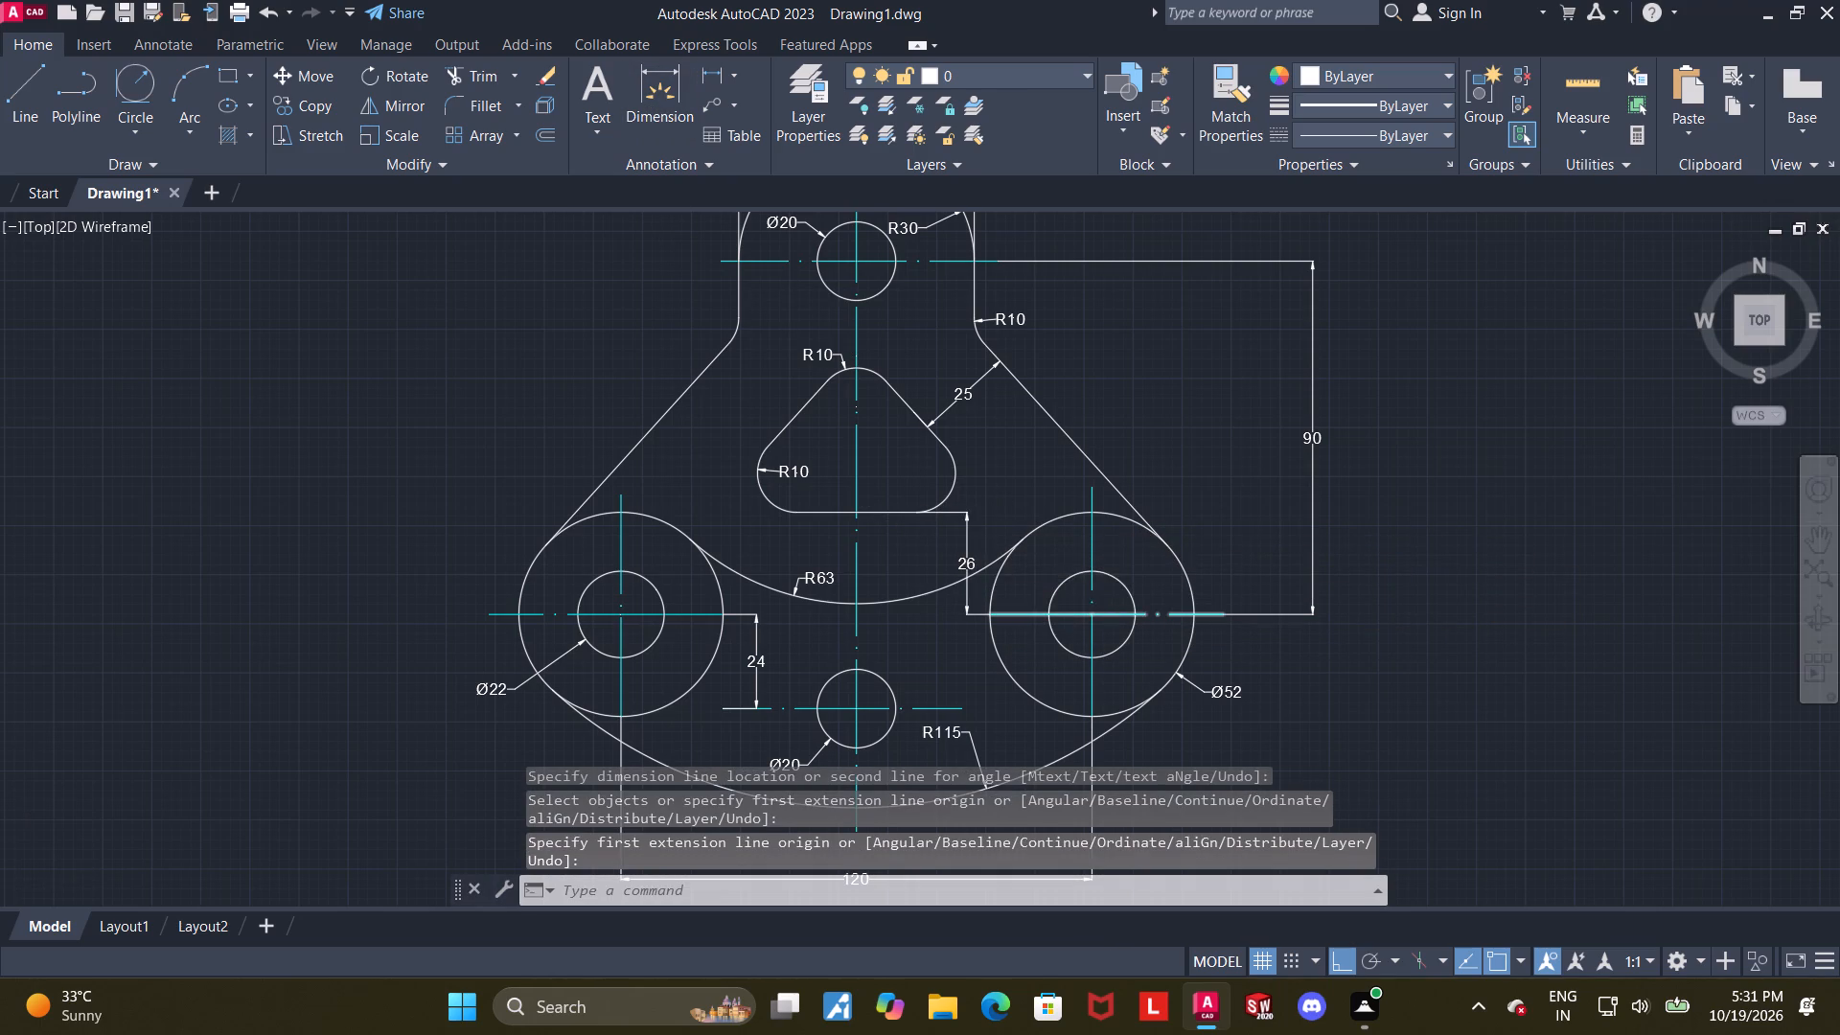
middle_click(1342, 624)
scroll(1349, 634, down, 1)
middle_drag(1347, 636, 1345, 636)
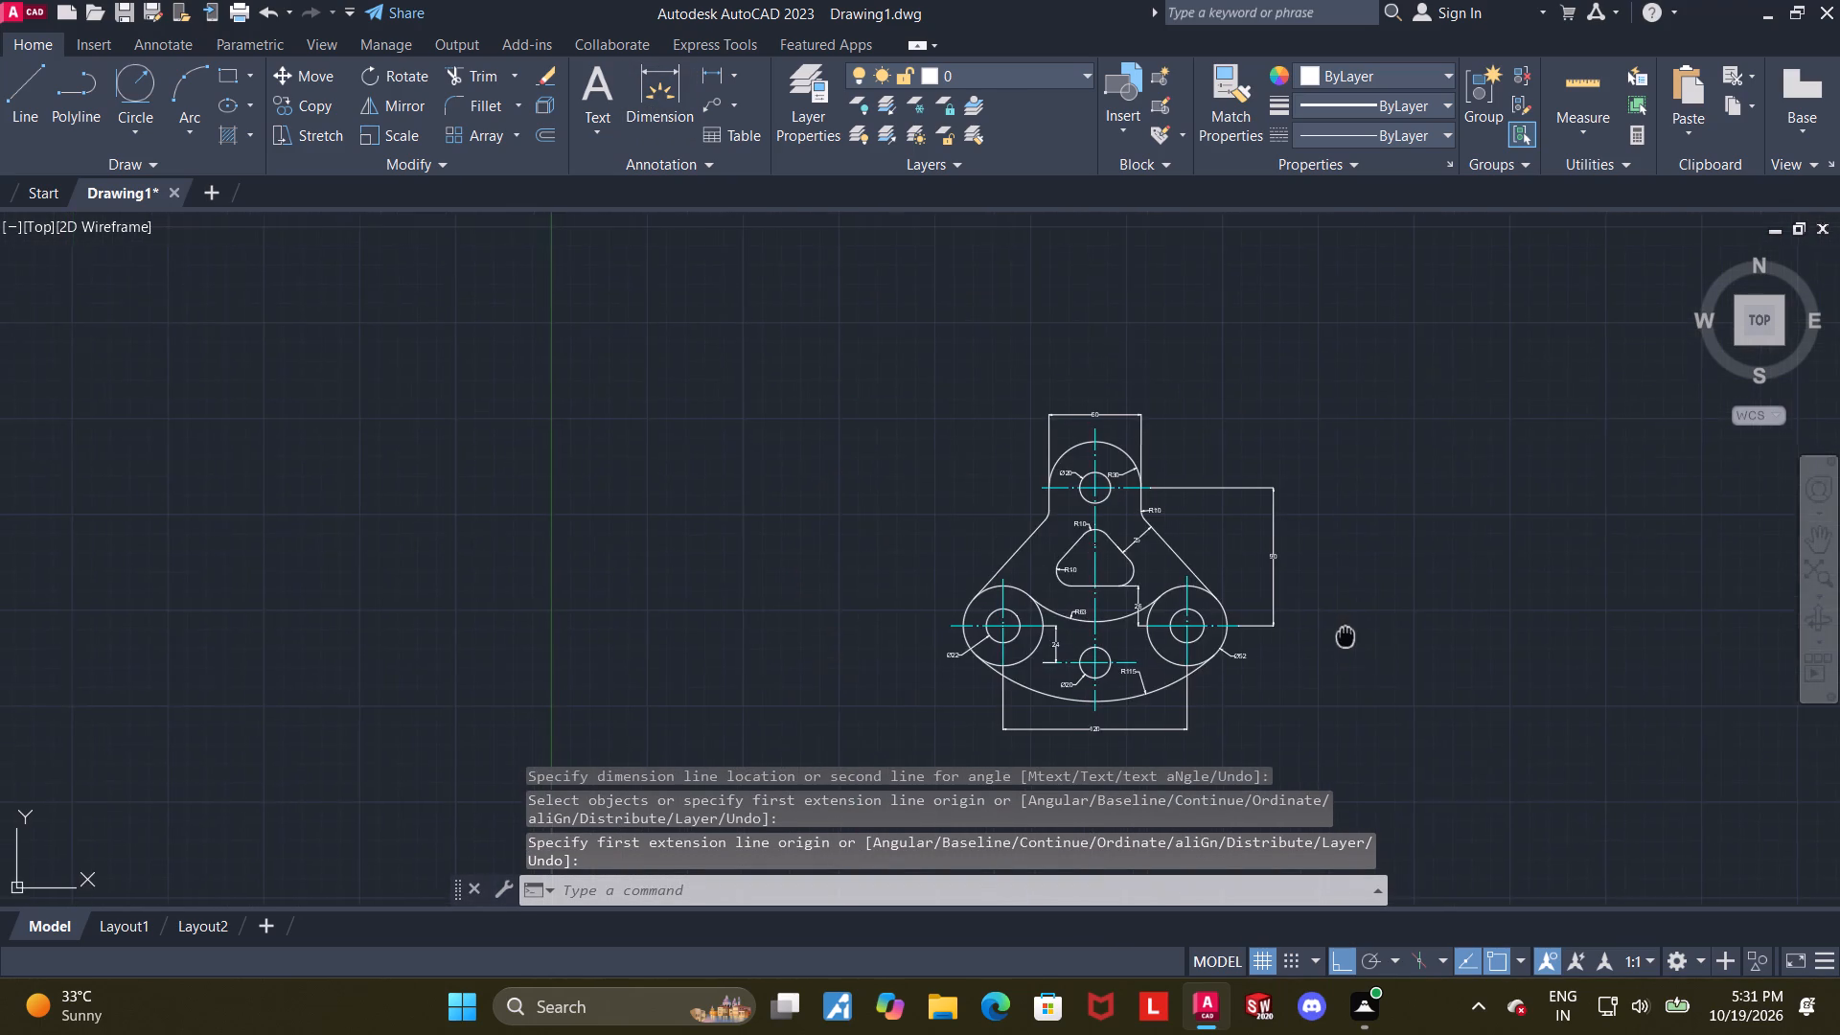
middle_drag(1345, 636, 1338, 630)
scroll(1338, 628, up, 1)
middle_drag(1338, 620, 1336, 586)
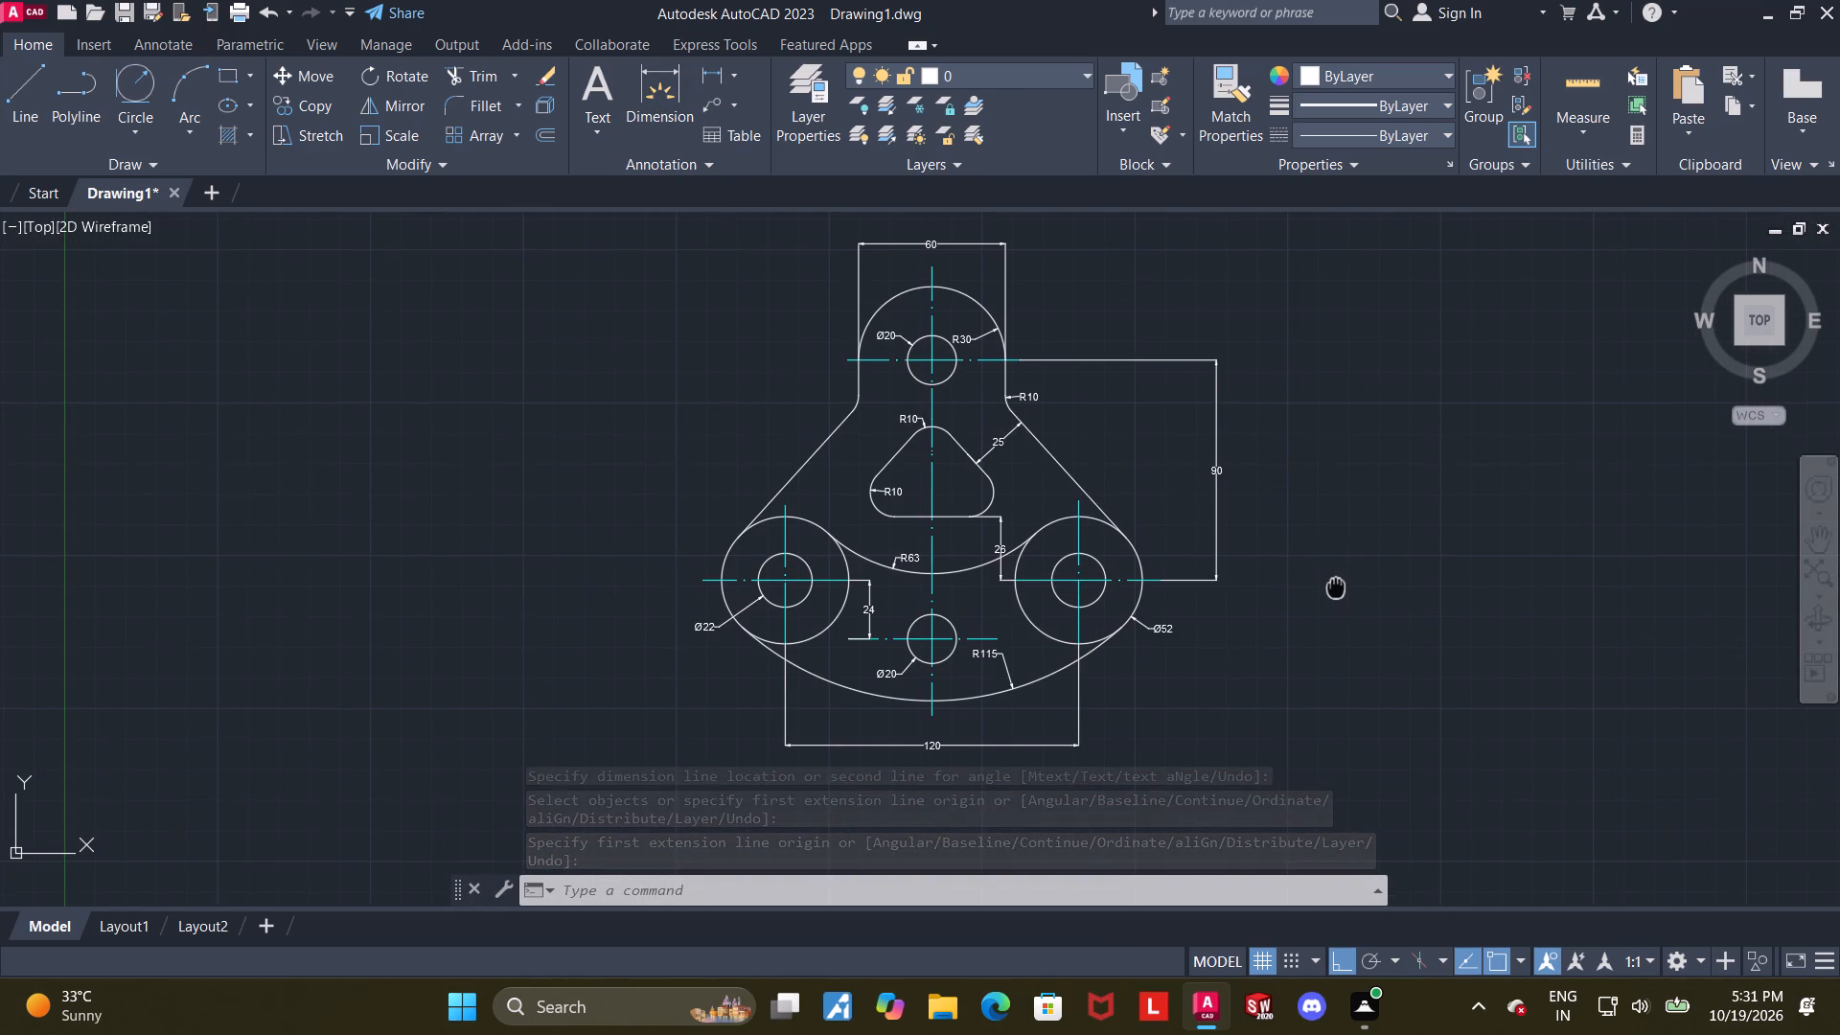
middle_drag(1336, 586, 1336, 568)
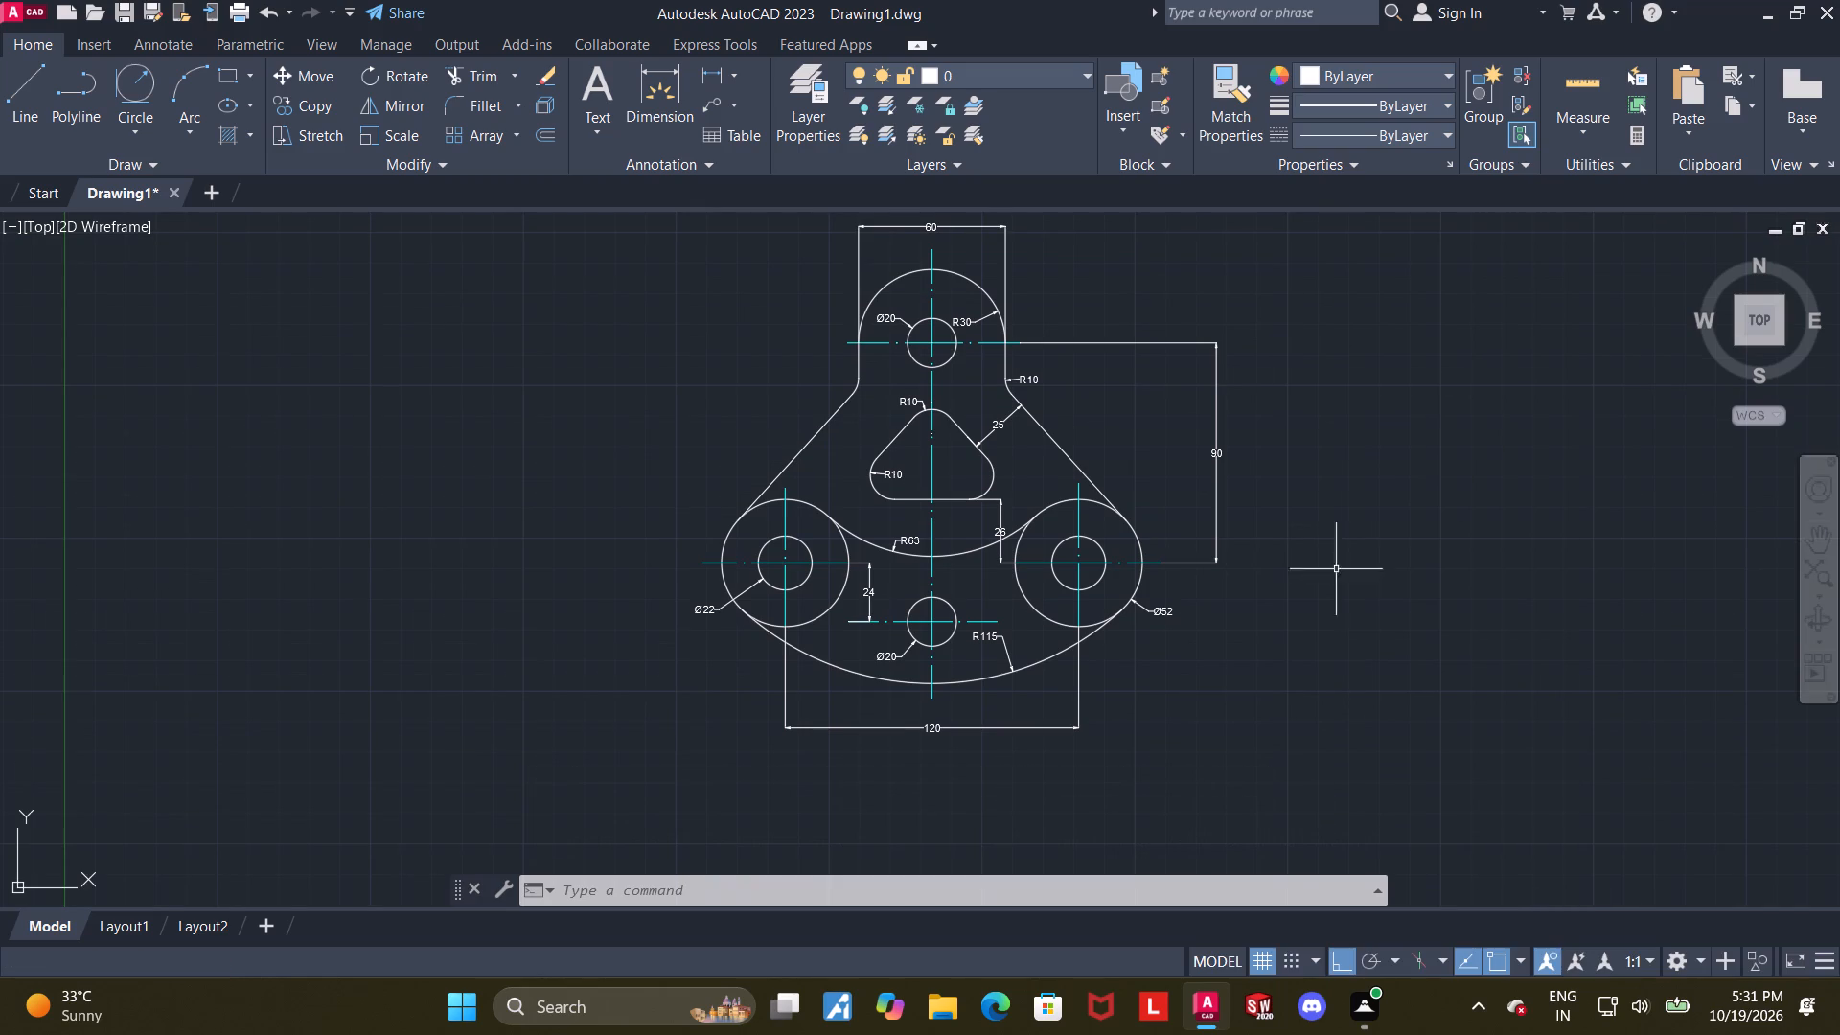
click(1391, 1020)
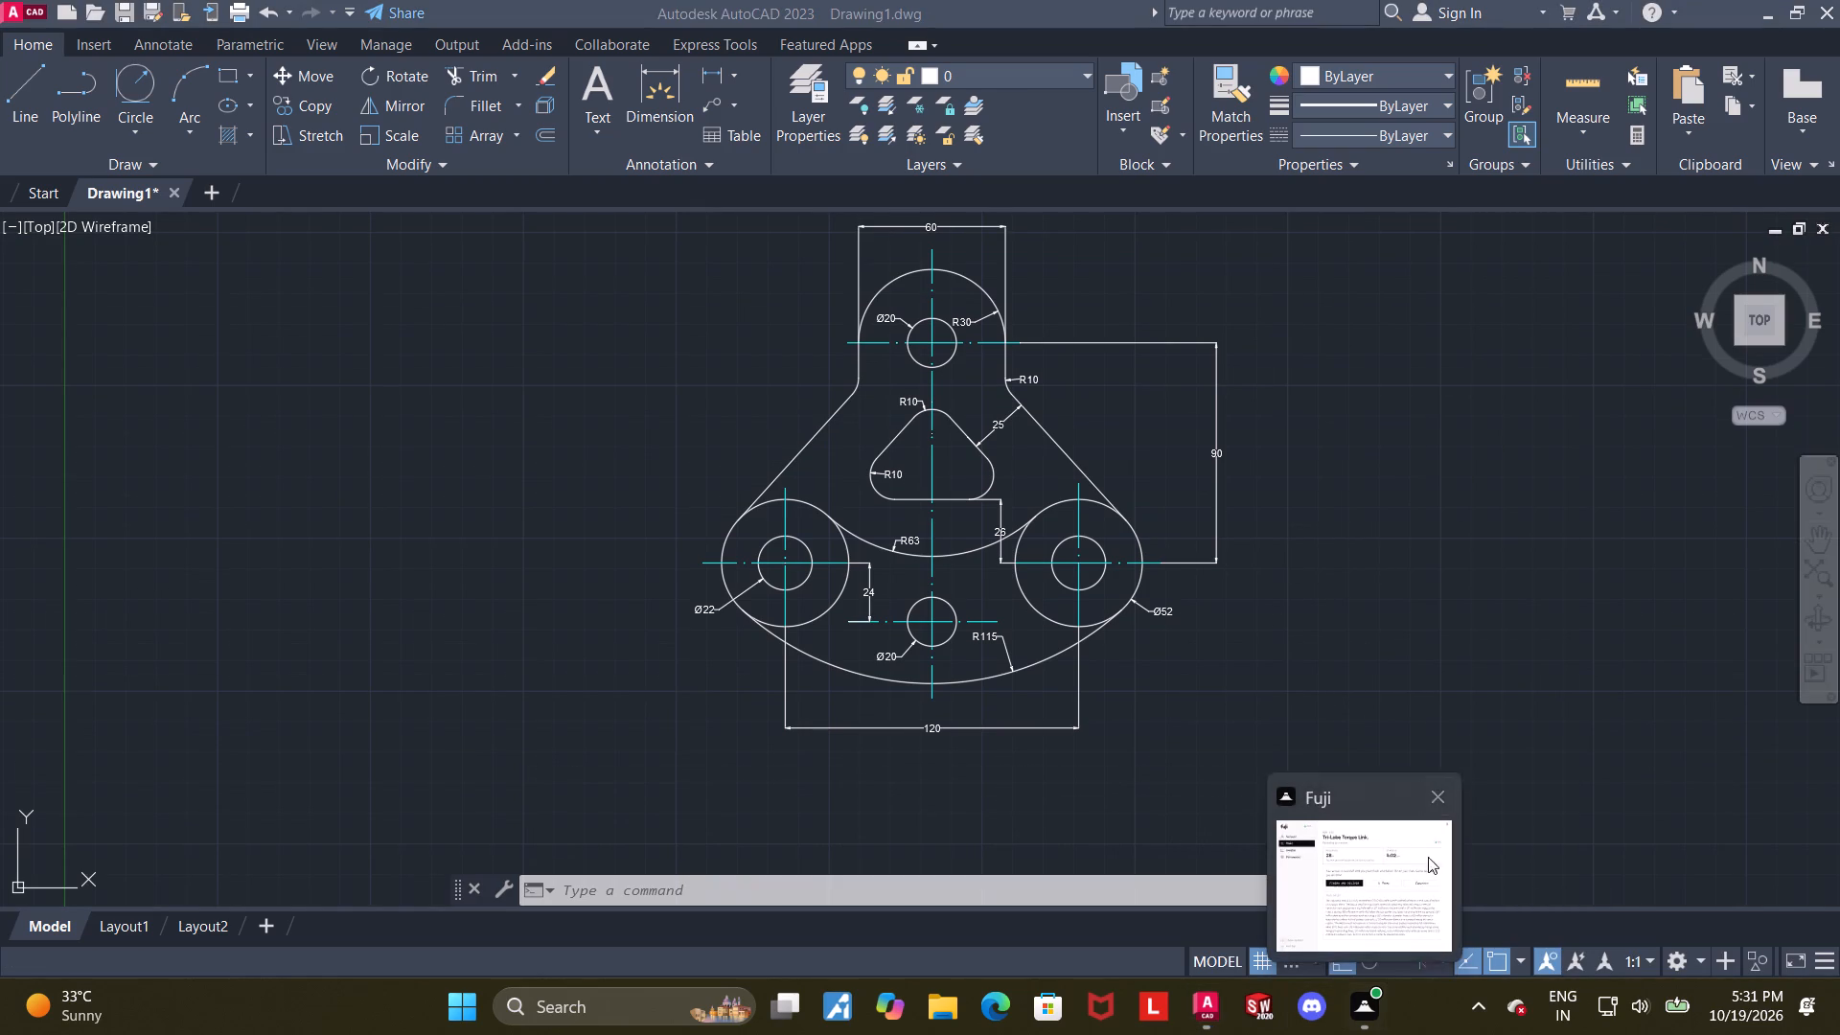
click(1467, 652)
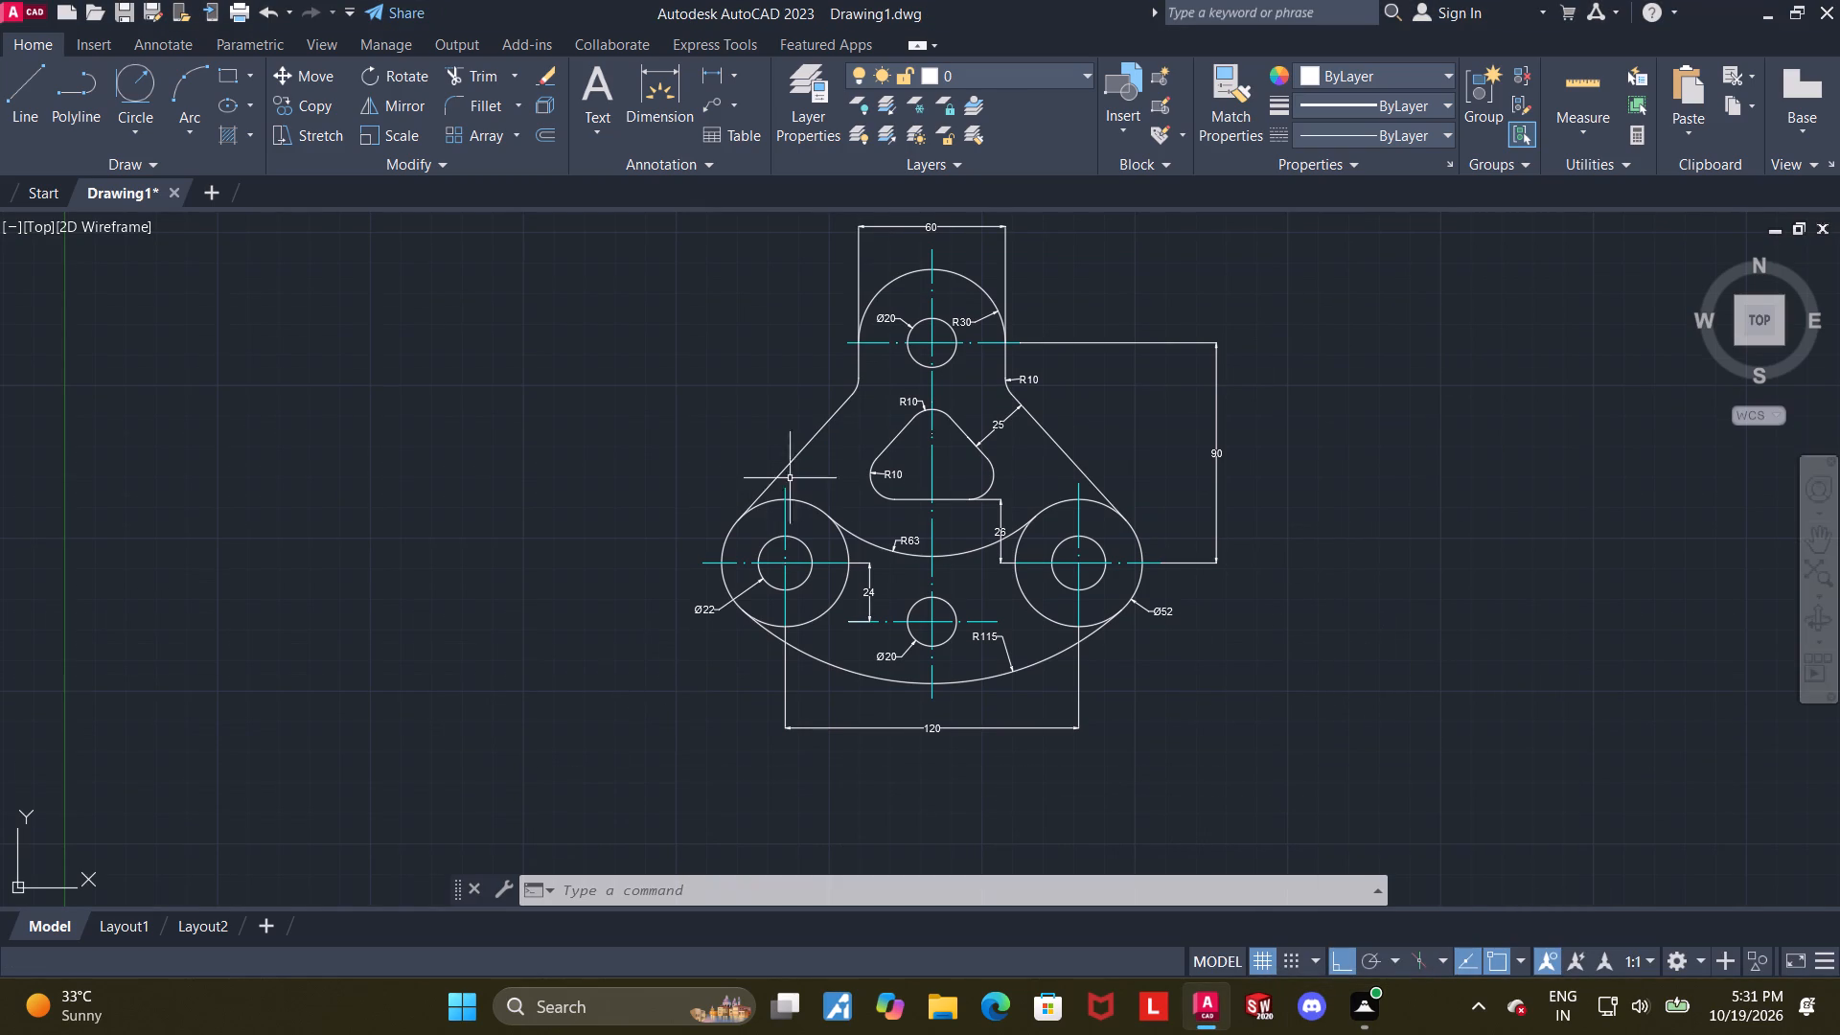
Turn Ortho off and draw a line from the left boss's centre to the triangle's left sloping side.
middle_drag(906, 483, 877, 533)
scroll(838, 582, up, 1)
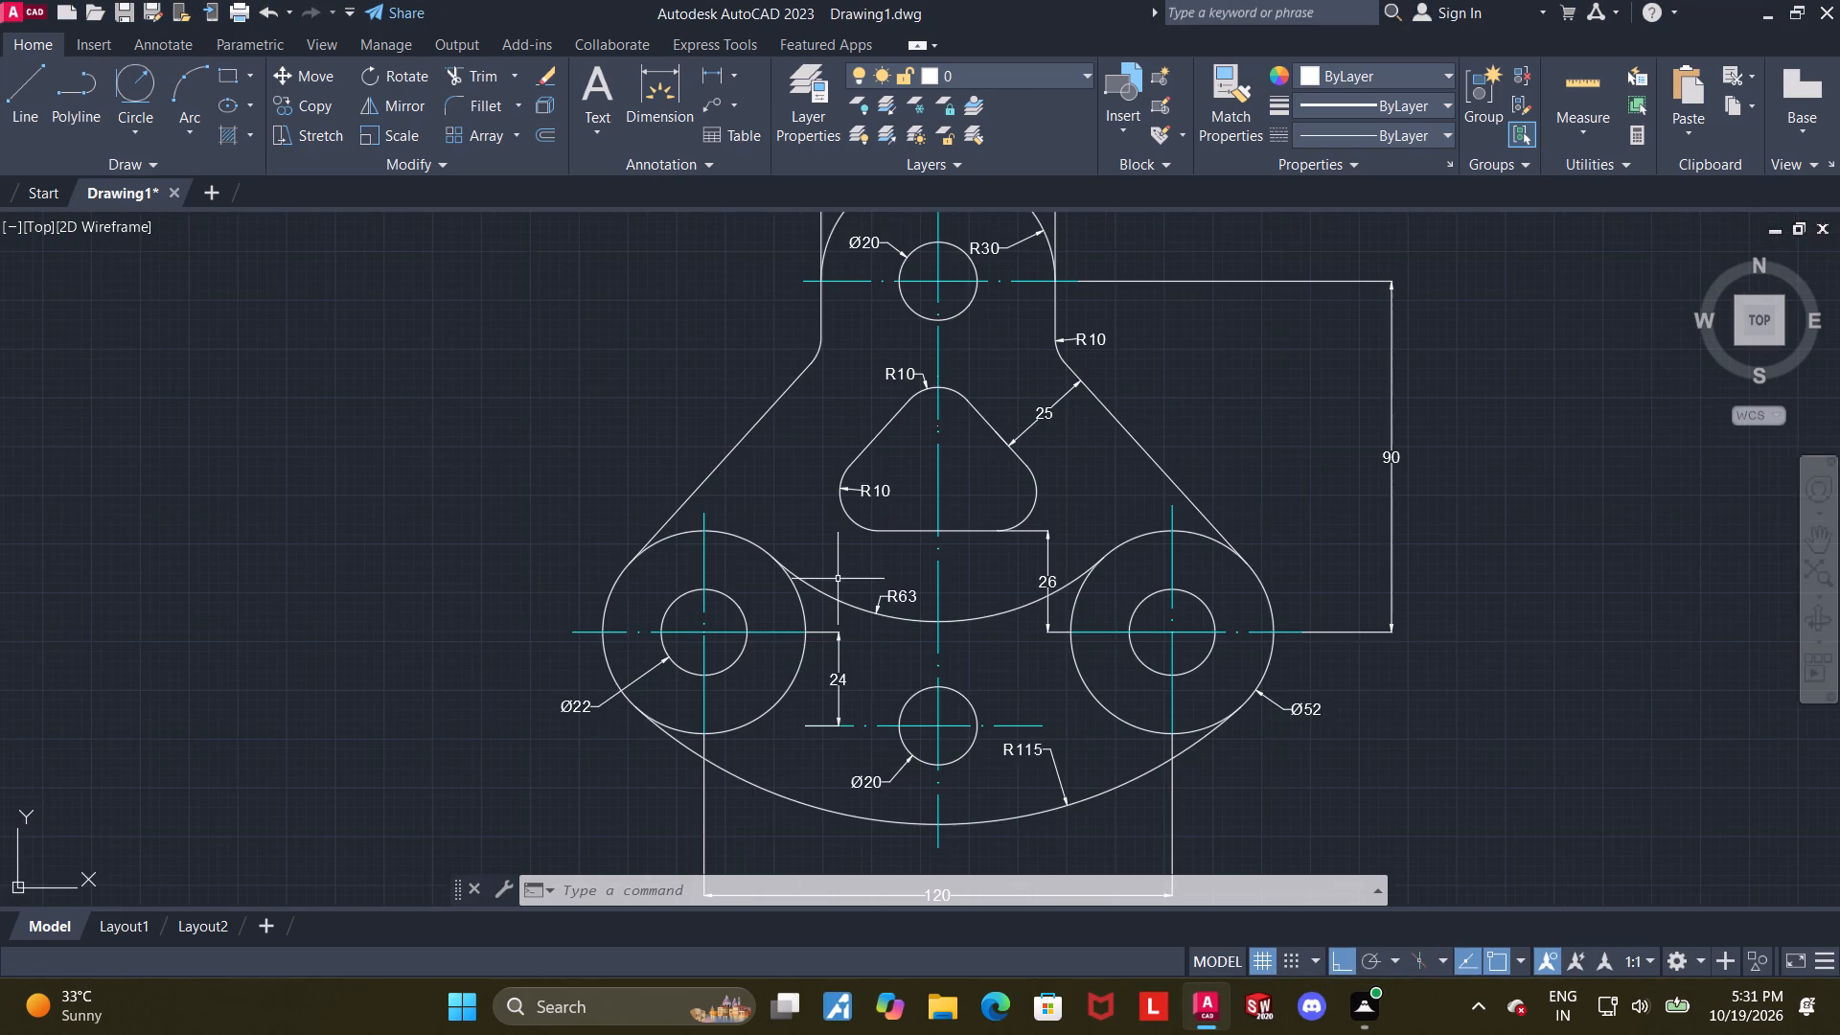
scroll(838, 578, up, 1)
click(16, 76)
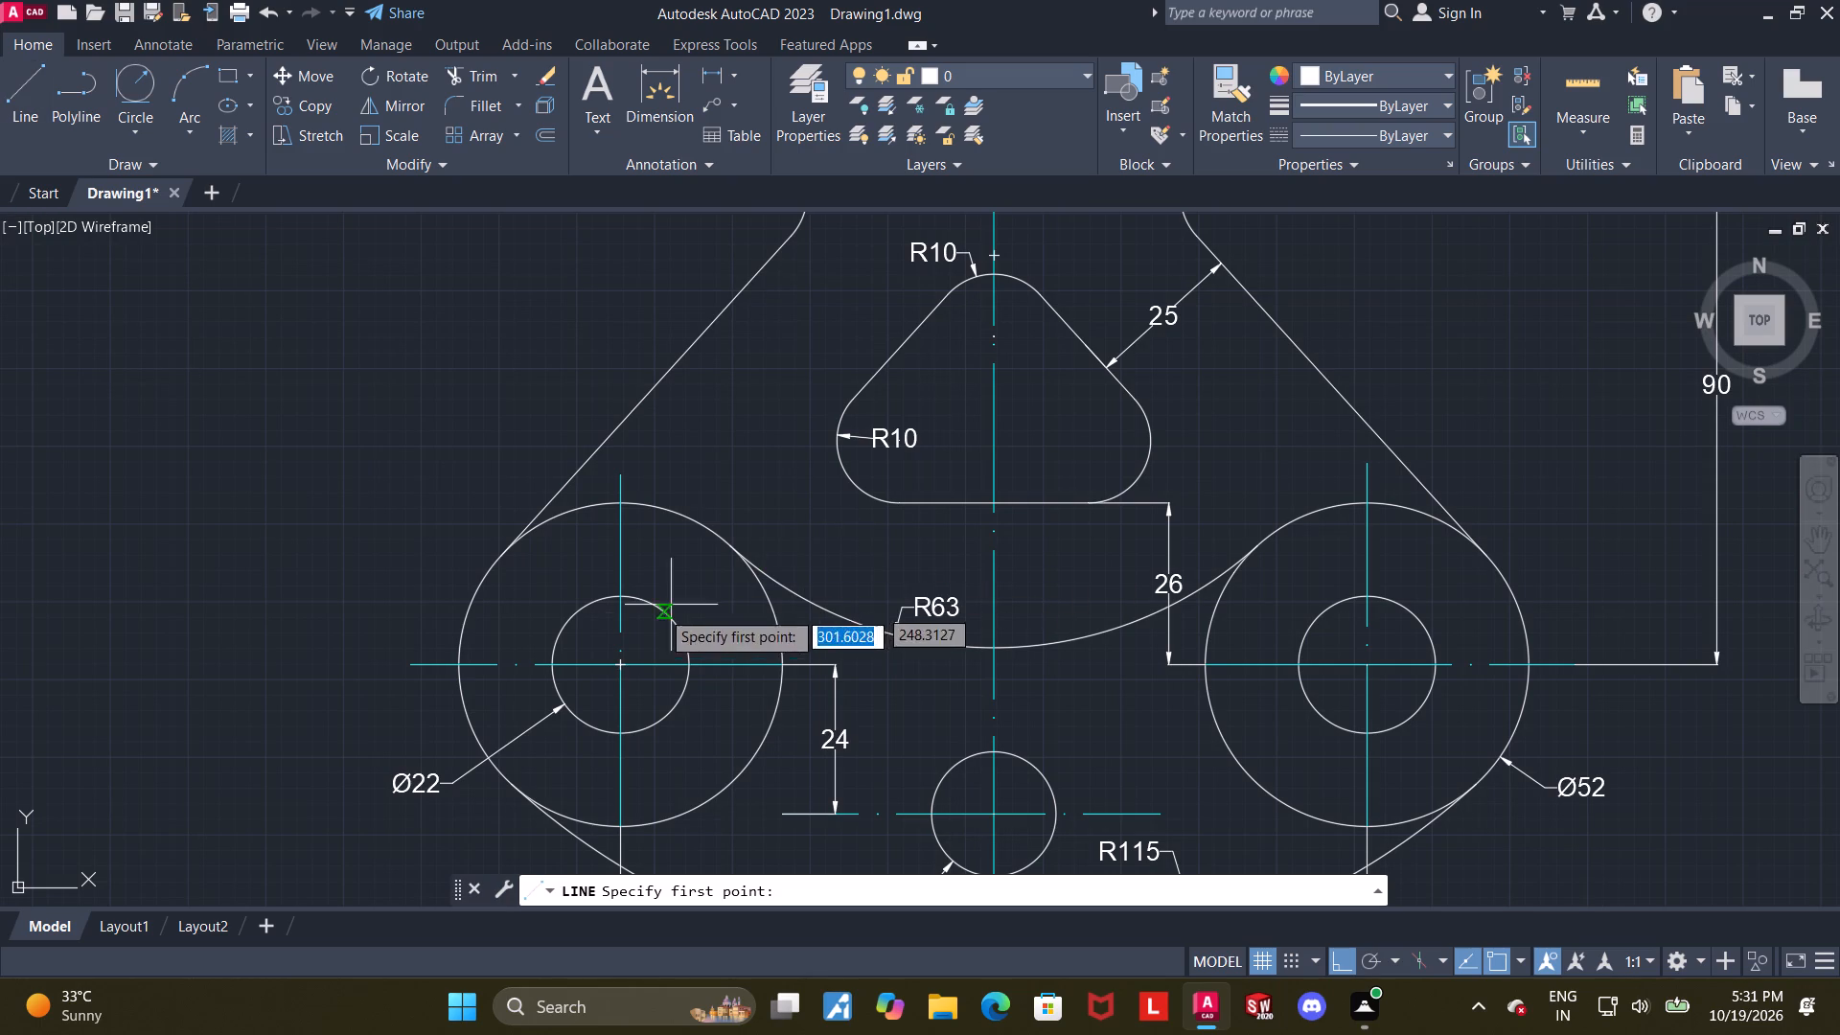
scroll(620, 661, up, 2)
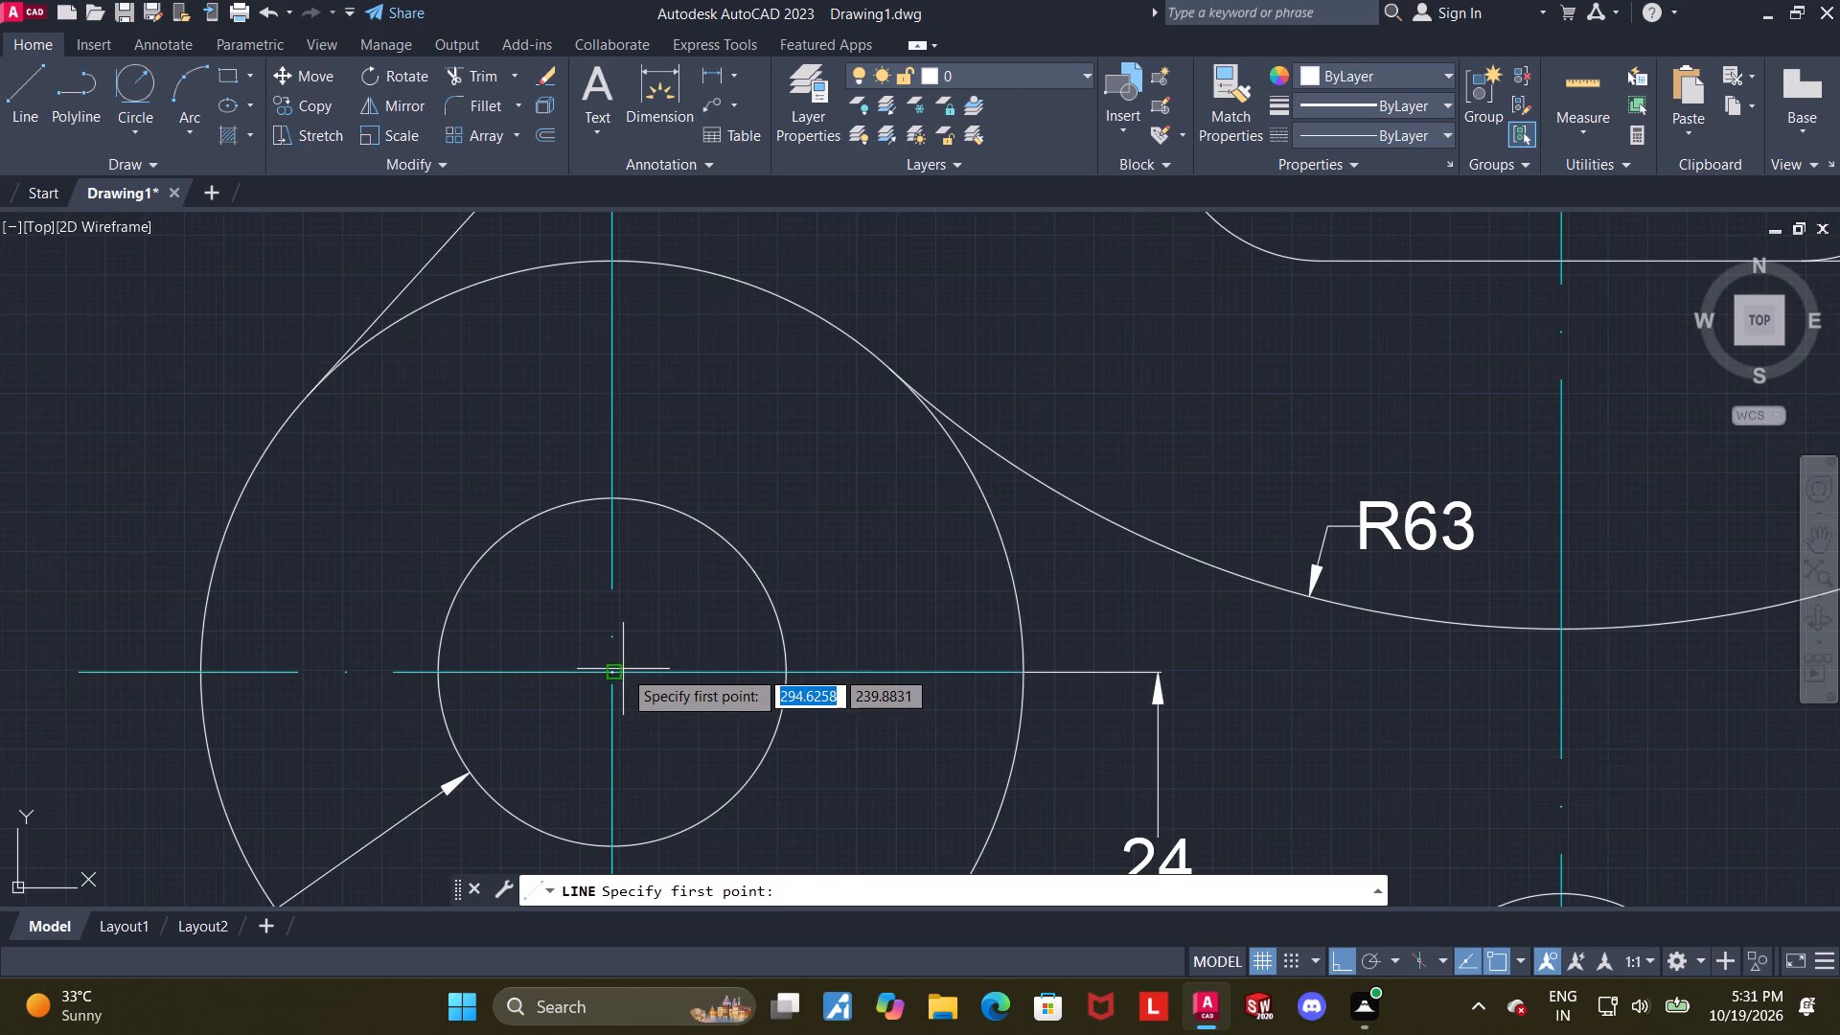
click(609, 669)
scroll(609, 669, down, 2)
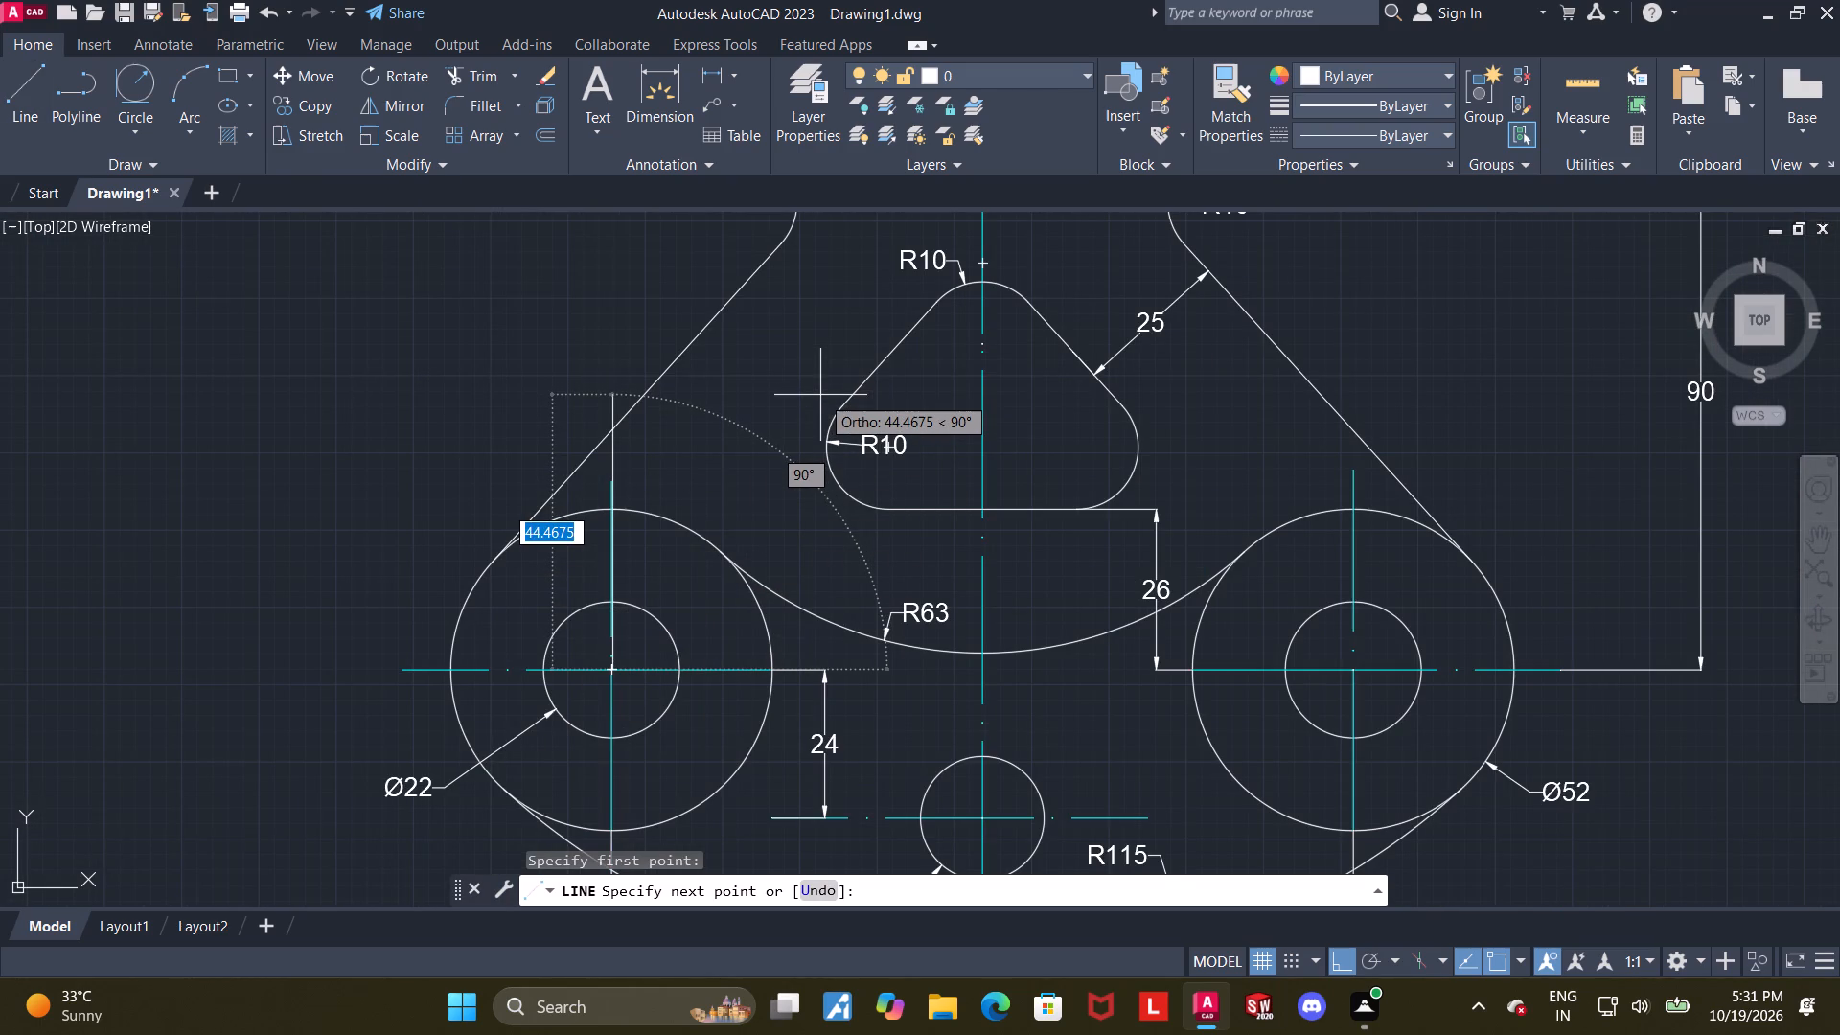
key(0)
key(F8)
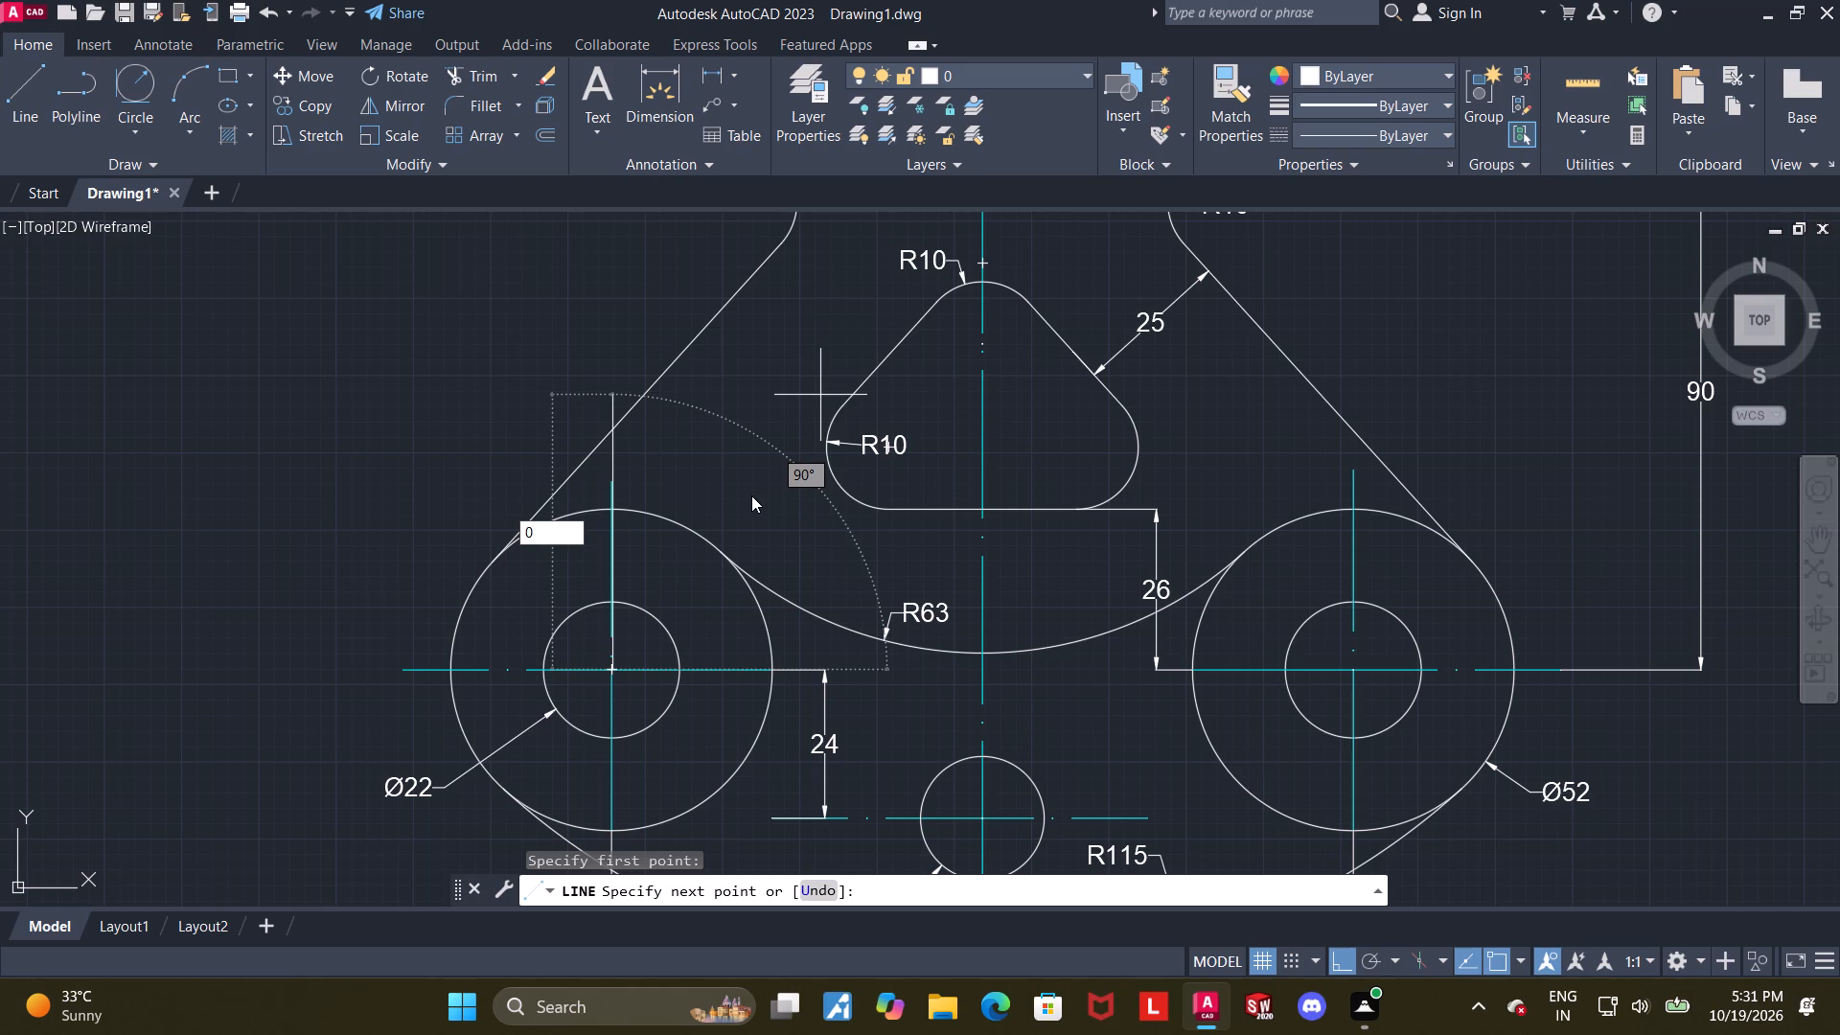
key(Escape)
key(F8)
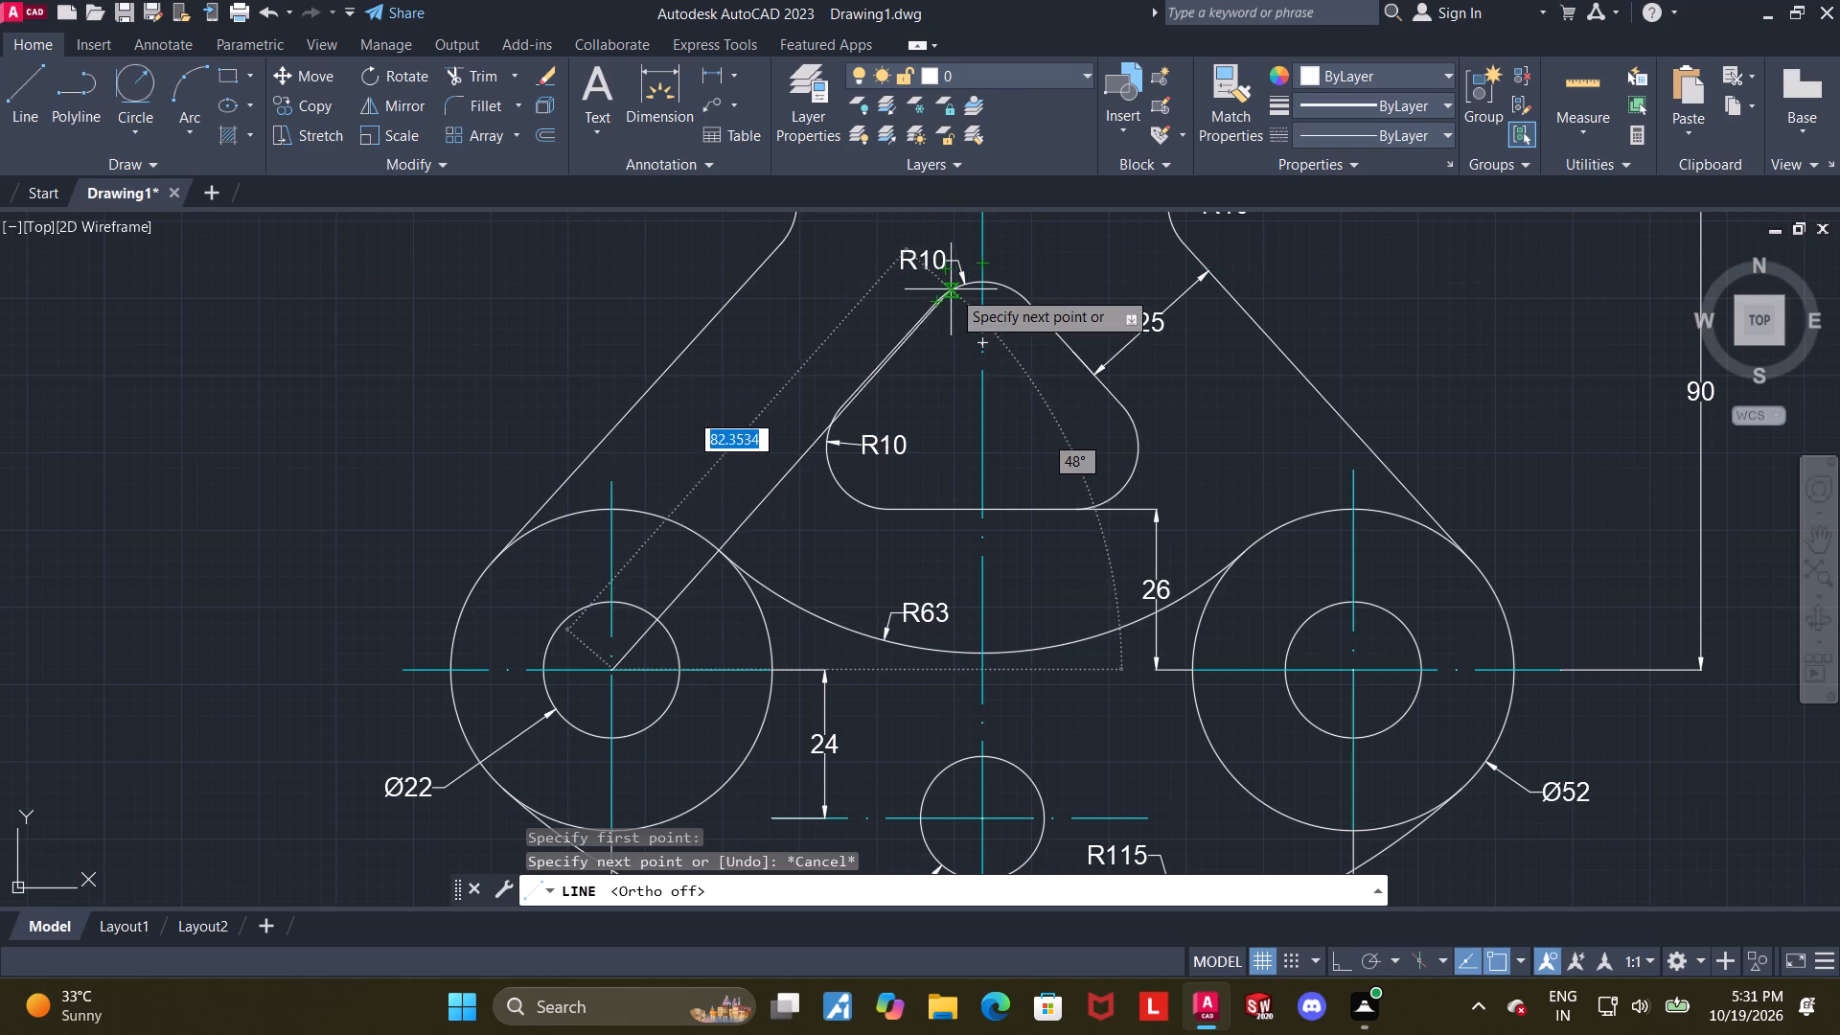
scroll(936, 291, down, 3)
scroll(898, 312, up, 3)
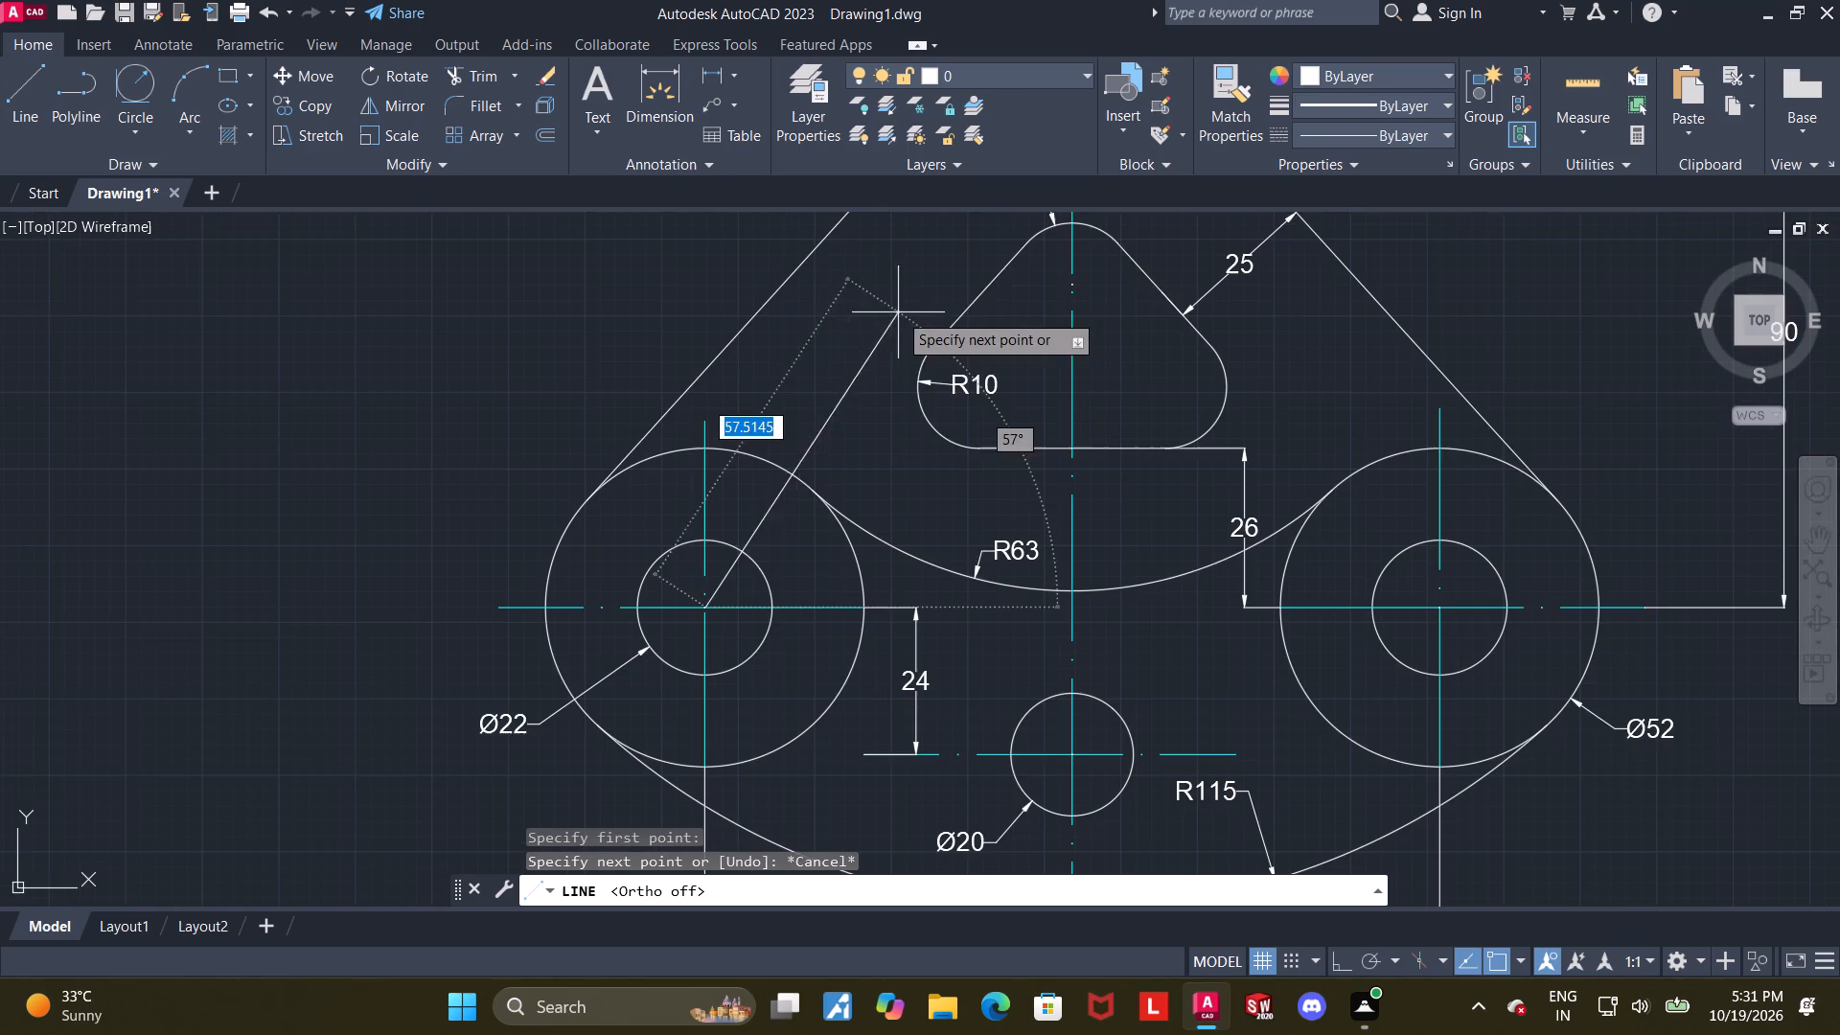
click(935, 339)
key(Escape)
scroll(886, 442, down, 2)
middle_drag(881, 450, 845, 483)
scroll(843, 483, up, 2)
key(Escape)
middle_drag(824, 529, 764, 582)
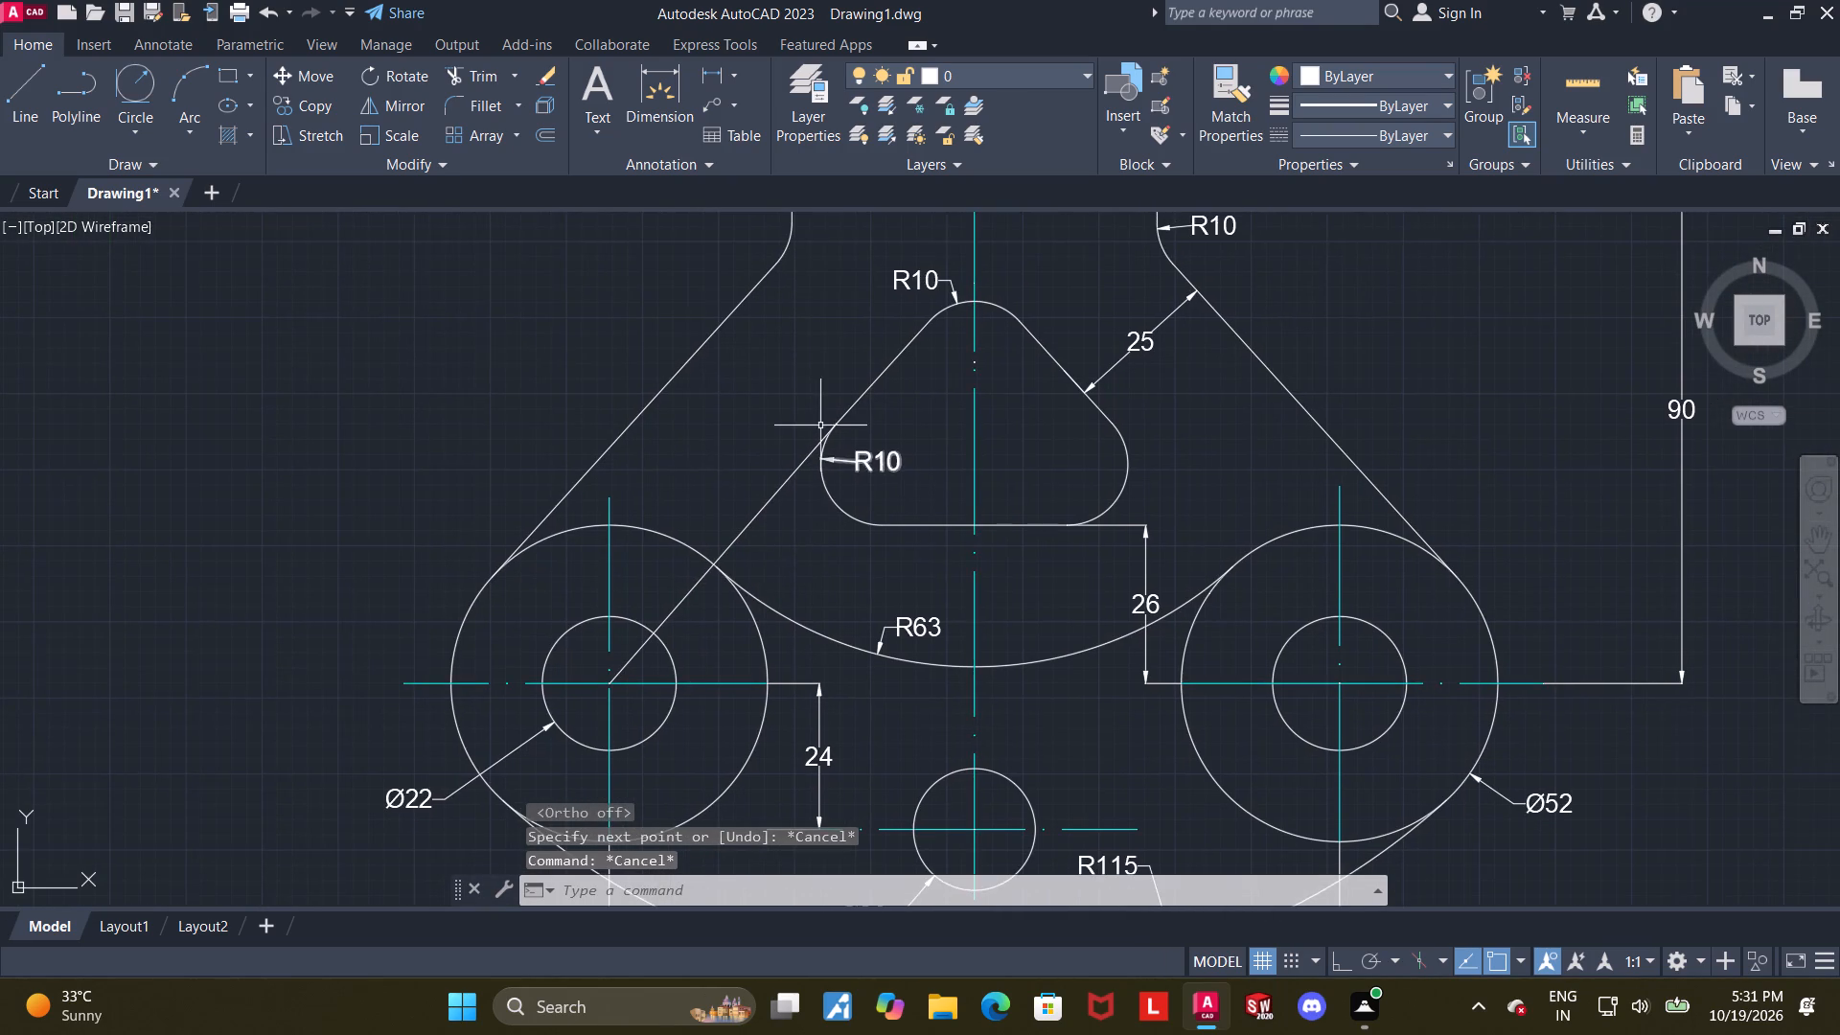
Check the distance between the outer left sloping edge and the triangle's left side using a trial dimension.
scroll(820, 421, up, 1)
click(660, 81)
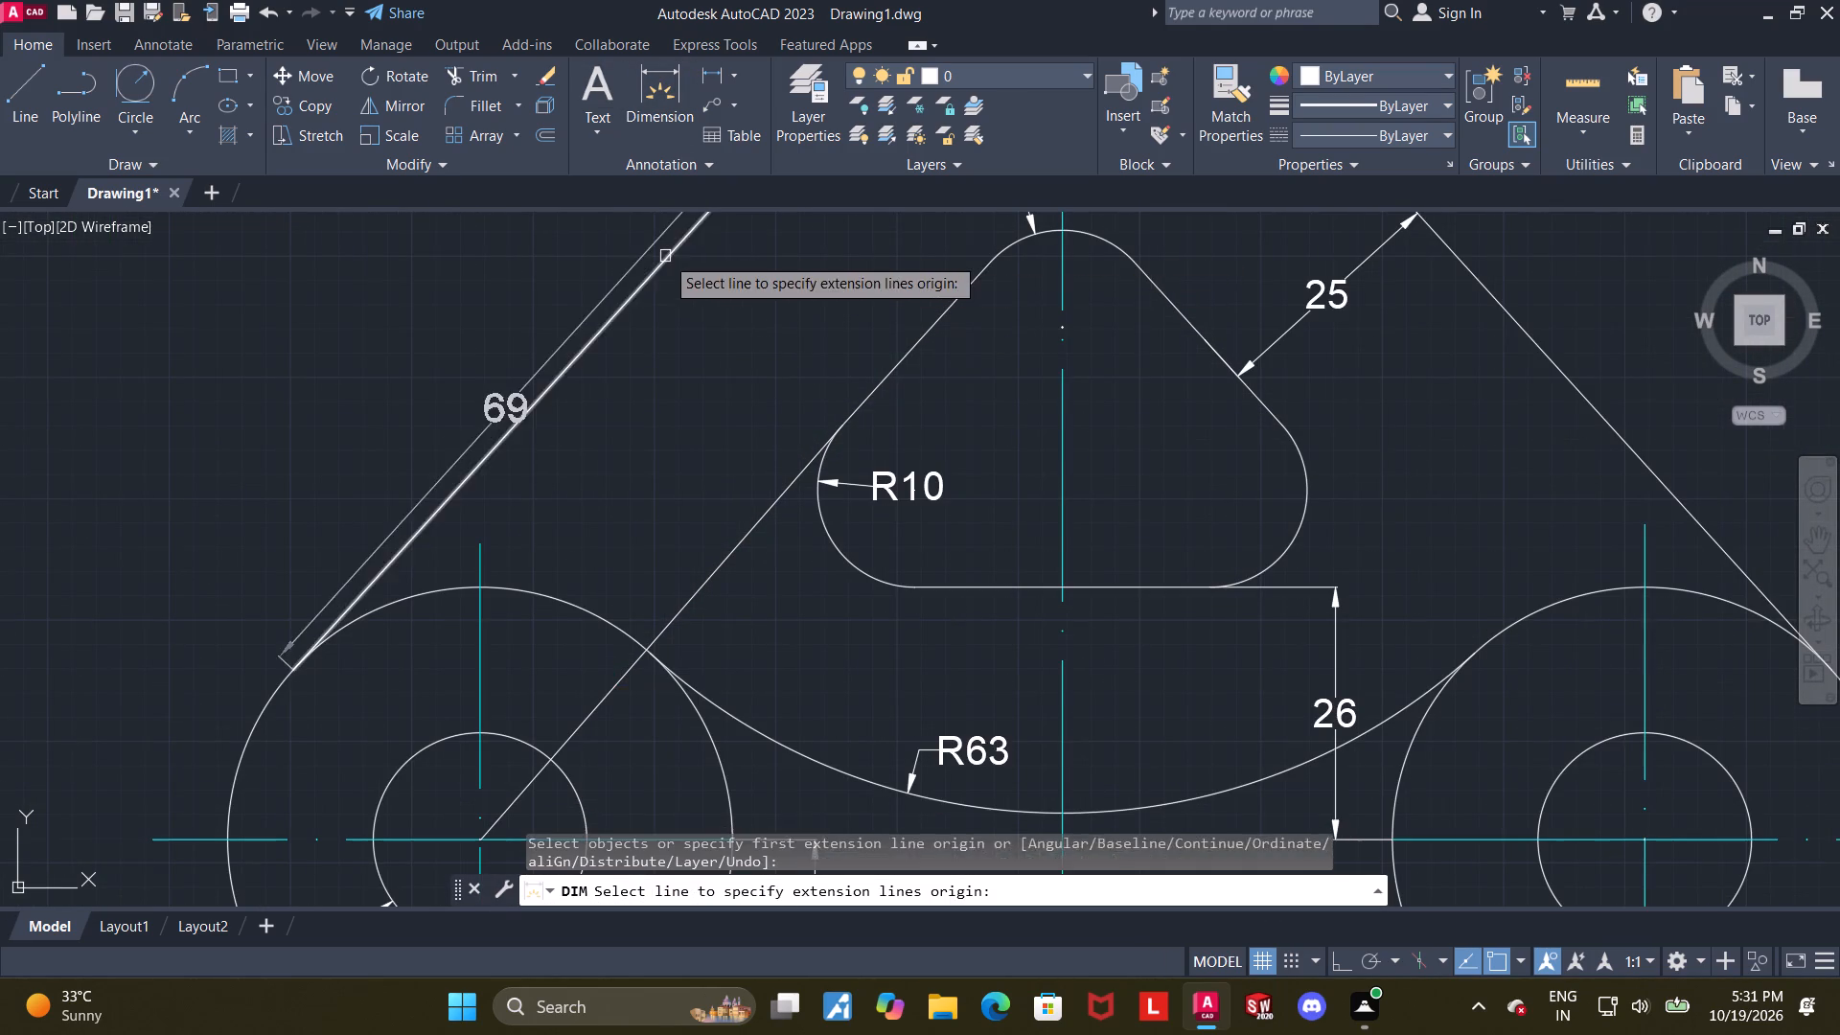
click(665, 256)
click(885, 377)
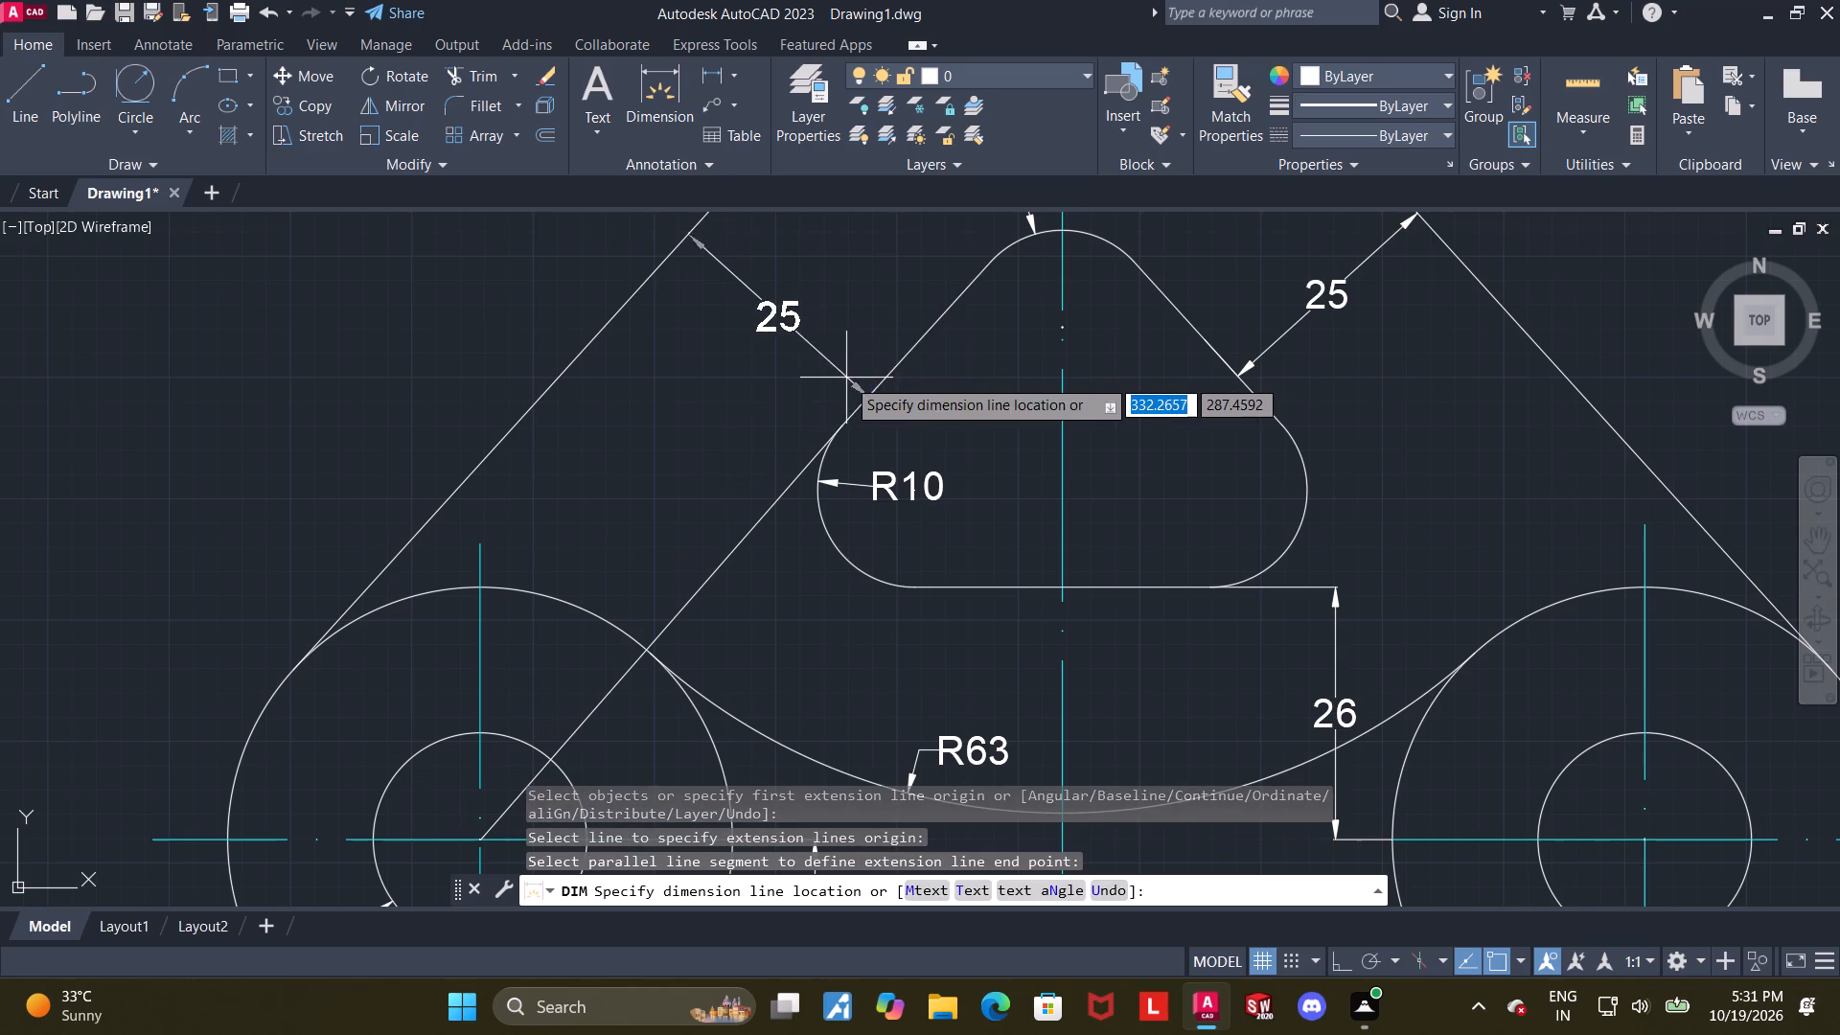
key(Escape)
key(Escape)
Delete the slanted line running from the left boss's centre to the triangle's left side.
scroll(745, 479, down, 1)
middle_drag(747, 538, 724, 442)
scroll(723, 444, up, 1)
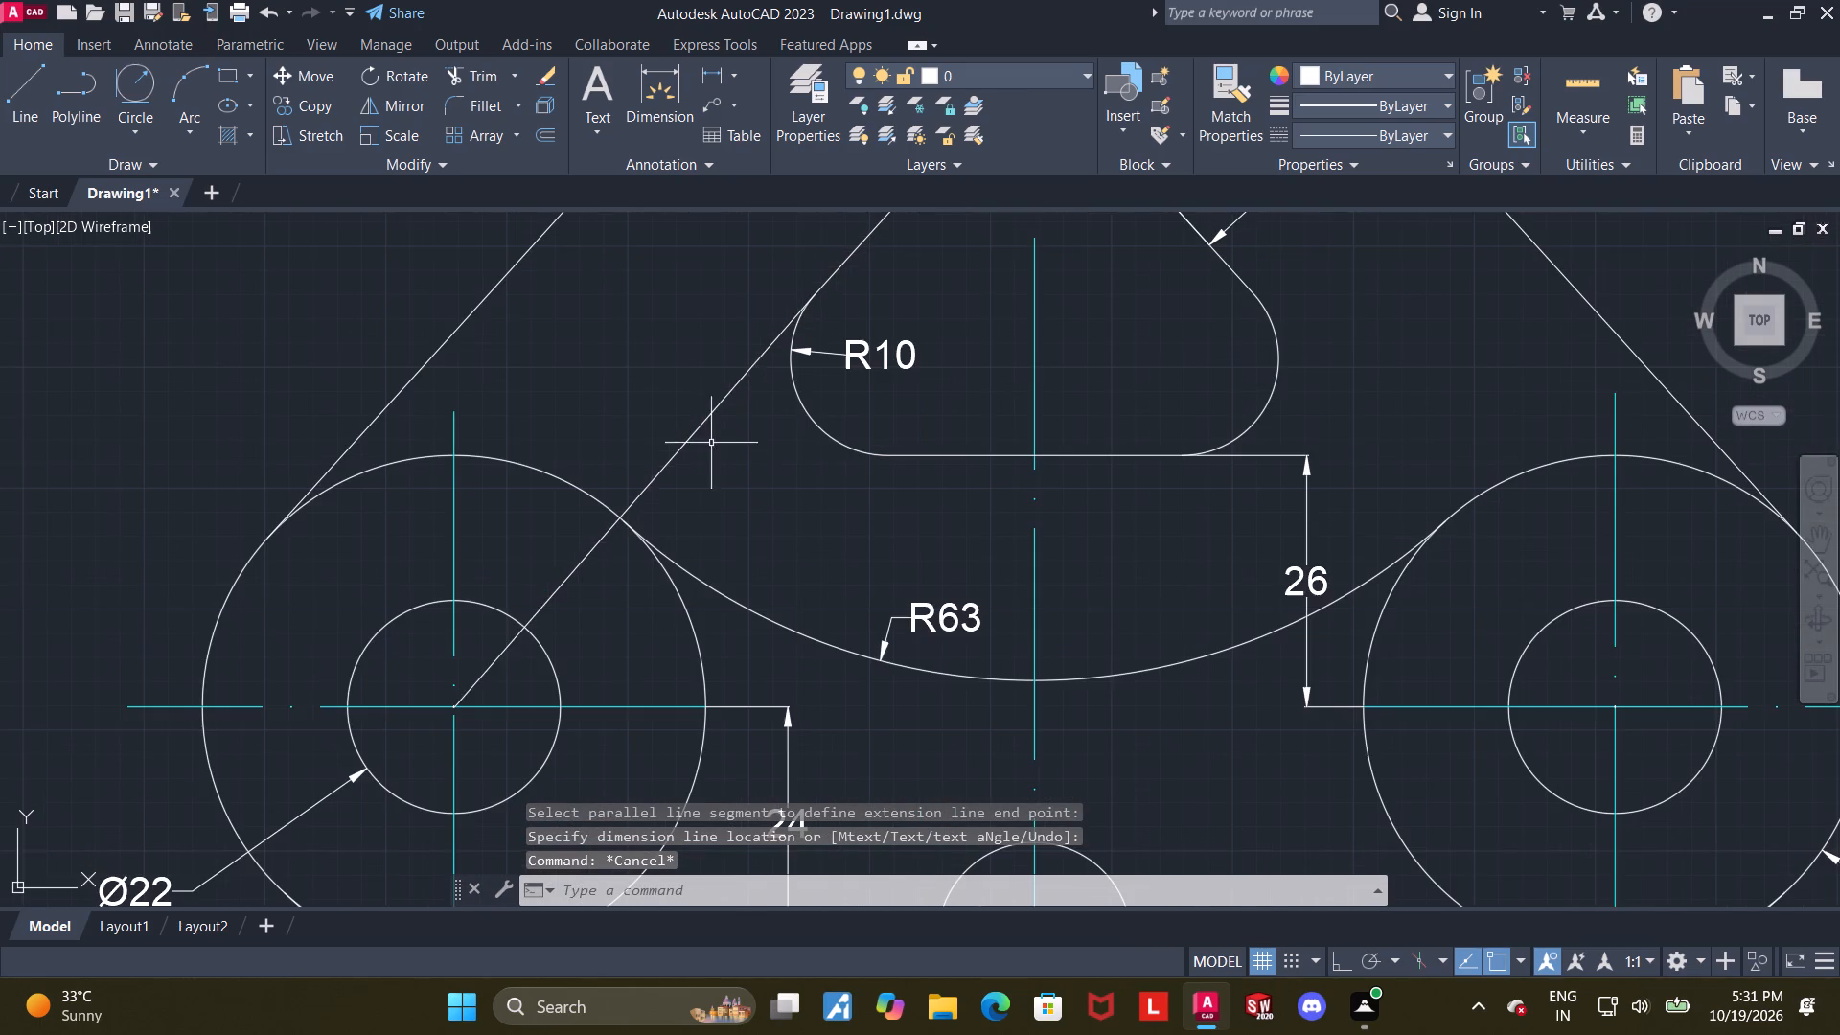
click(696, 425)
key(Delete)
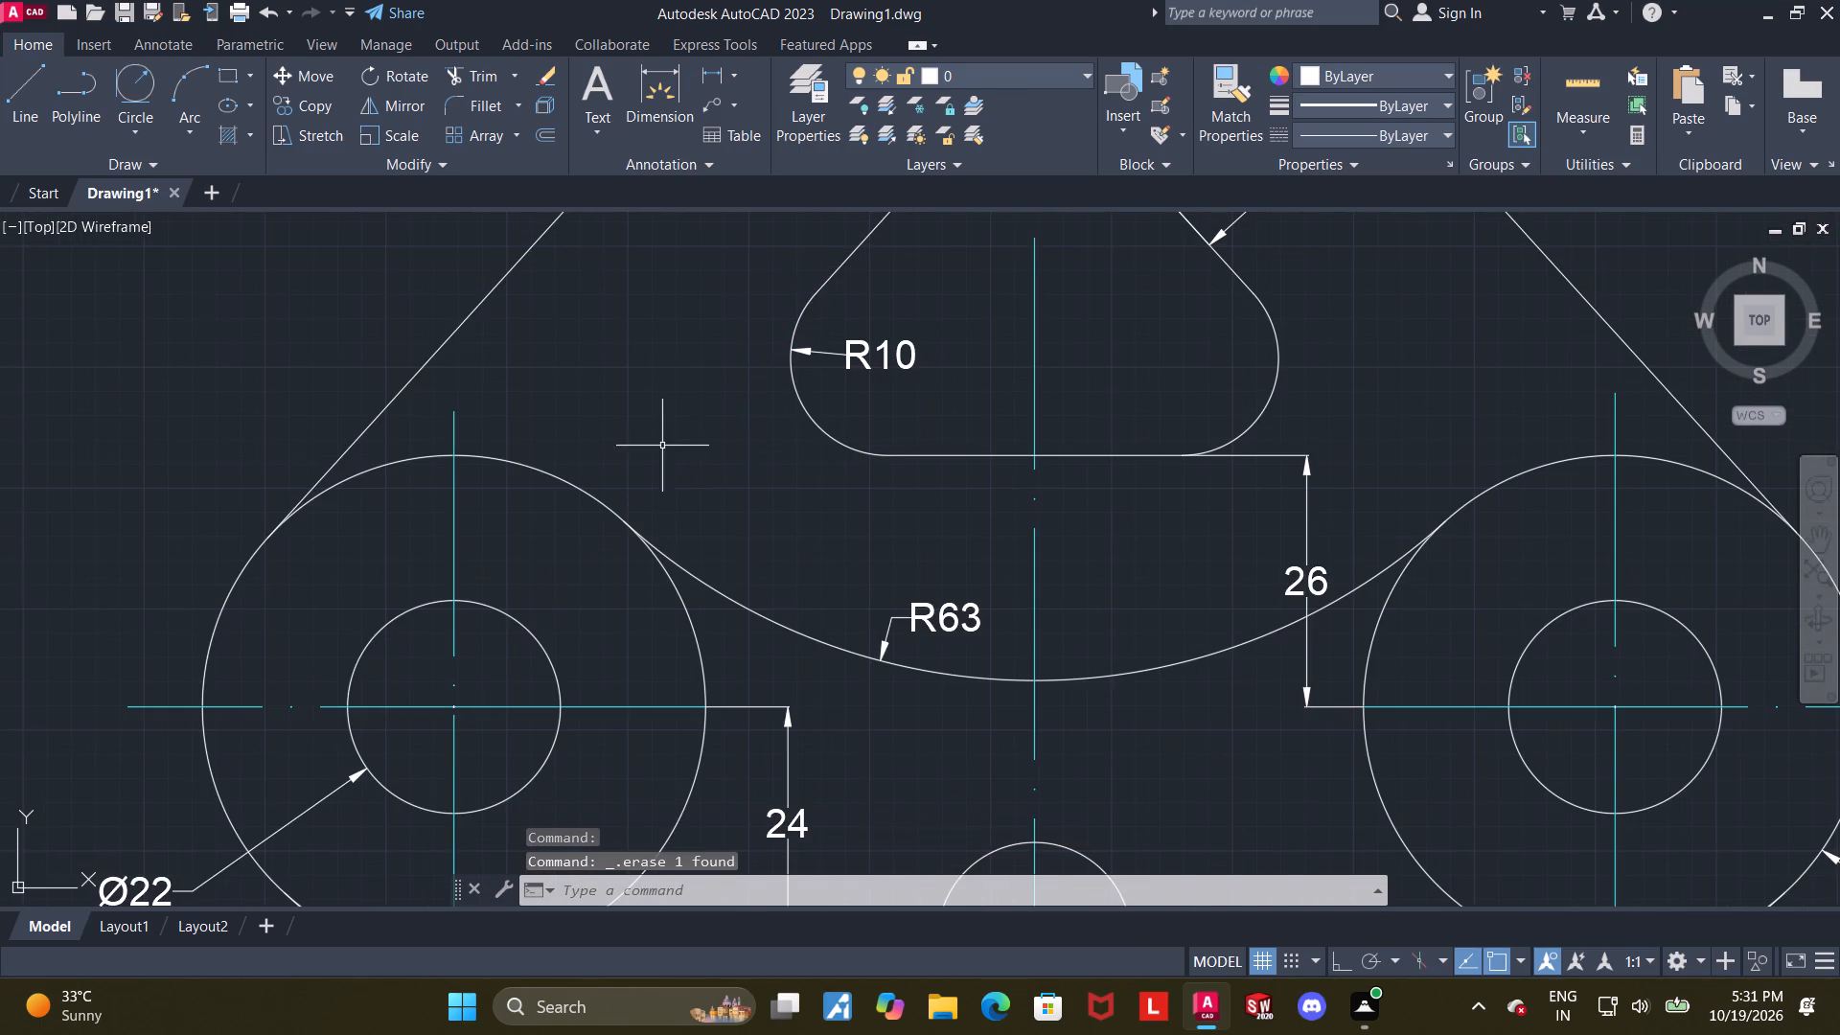
Examine the full part outline, centrelines and dimensions.
scroll(661, 447, down, 2)
middle_drag(662, 451, 642, 520)
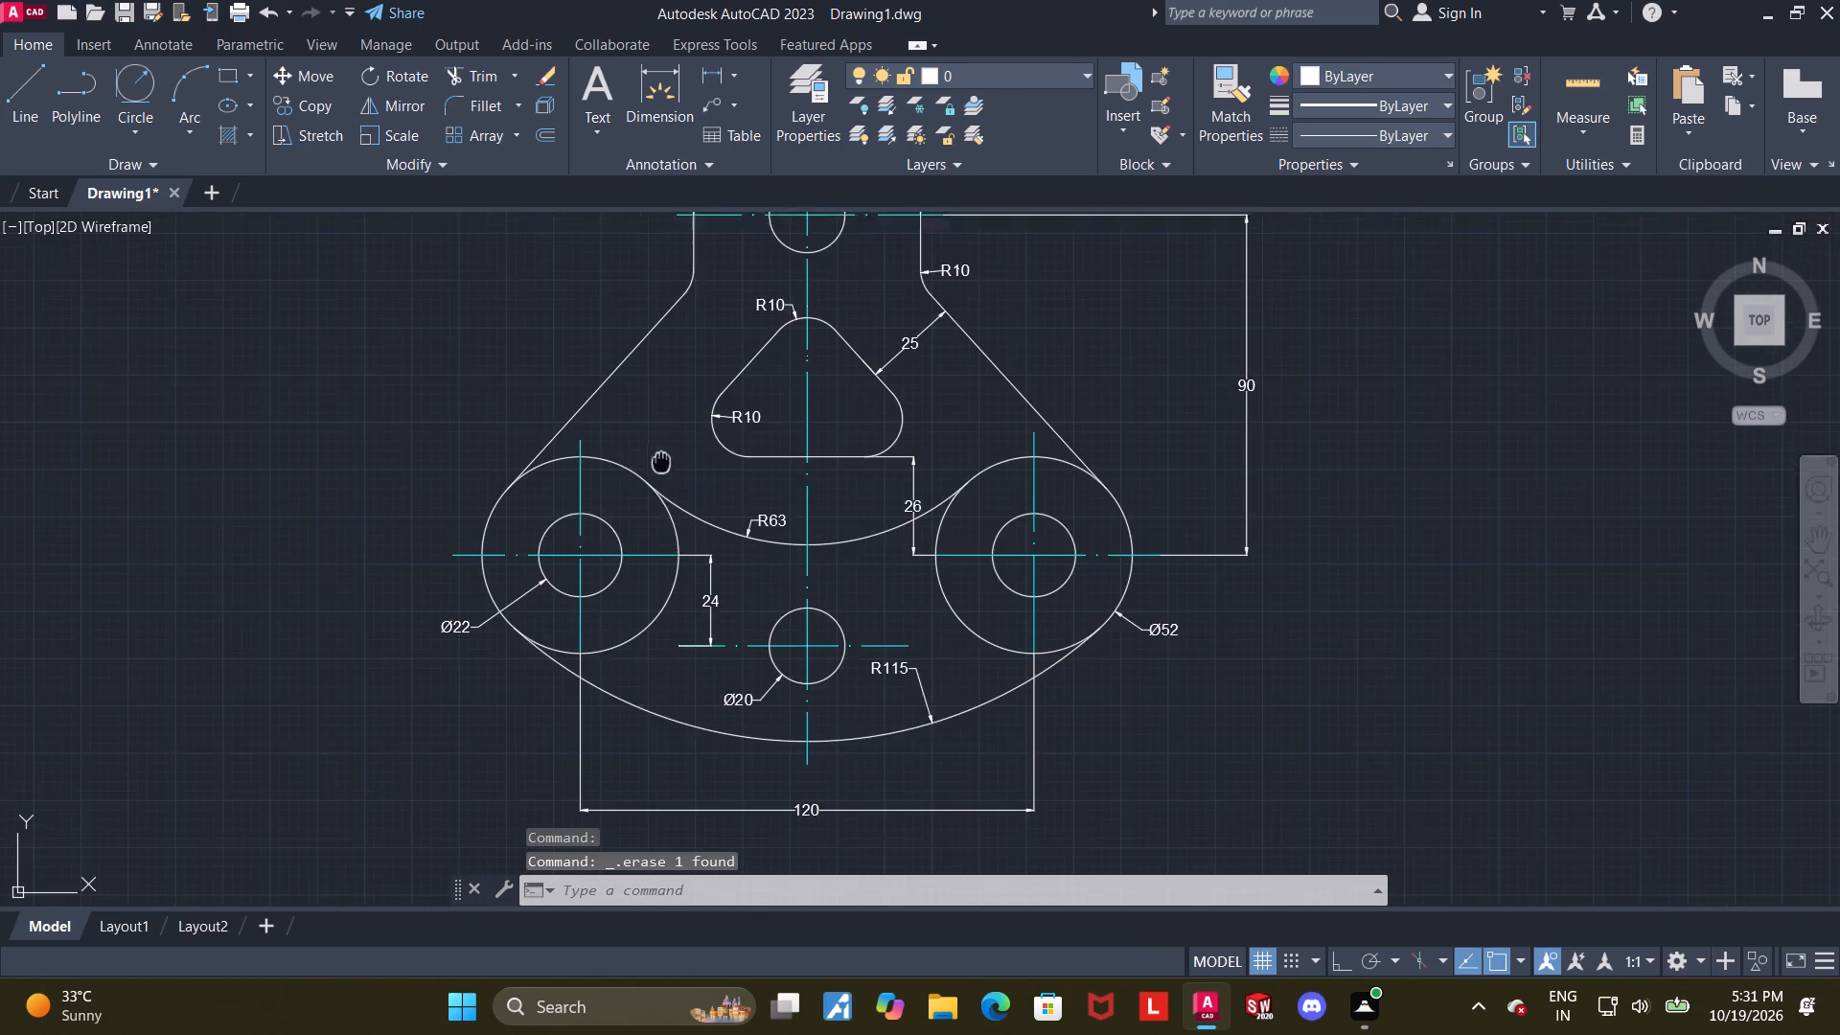
middle_drag(642, 520, 632, 537)
scroll(632, 537, down, 1)
middle_drag(689, 533, 678, 546)
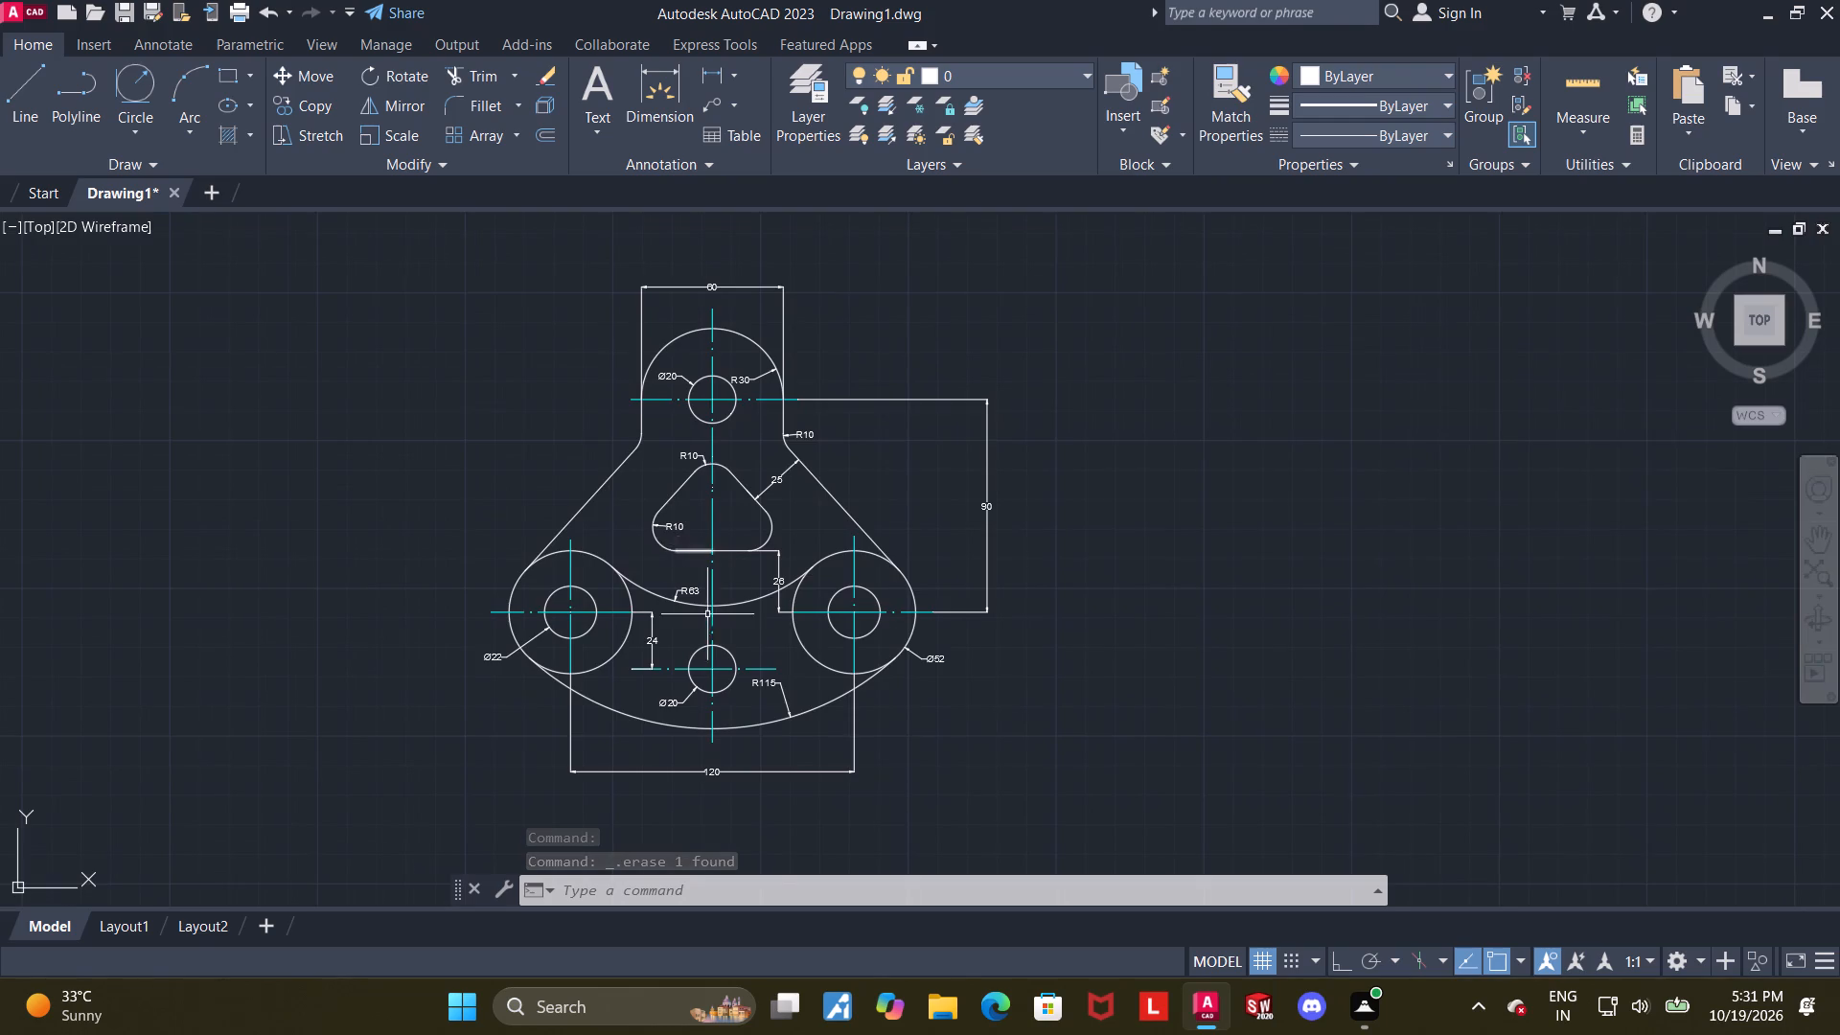
scroll(720, 632, up, 1)
scroll(686, 596, down, 1)
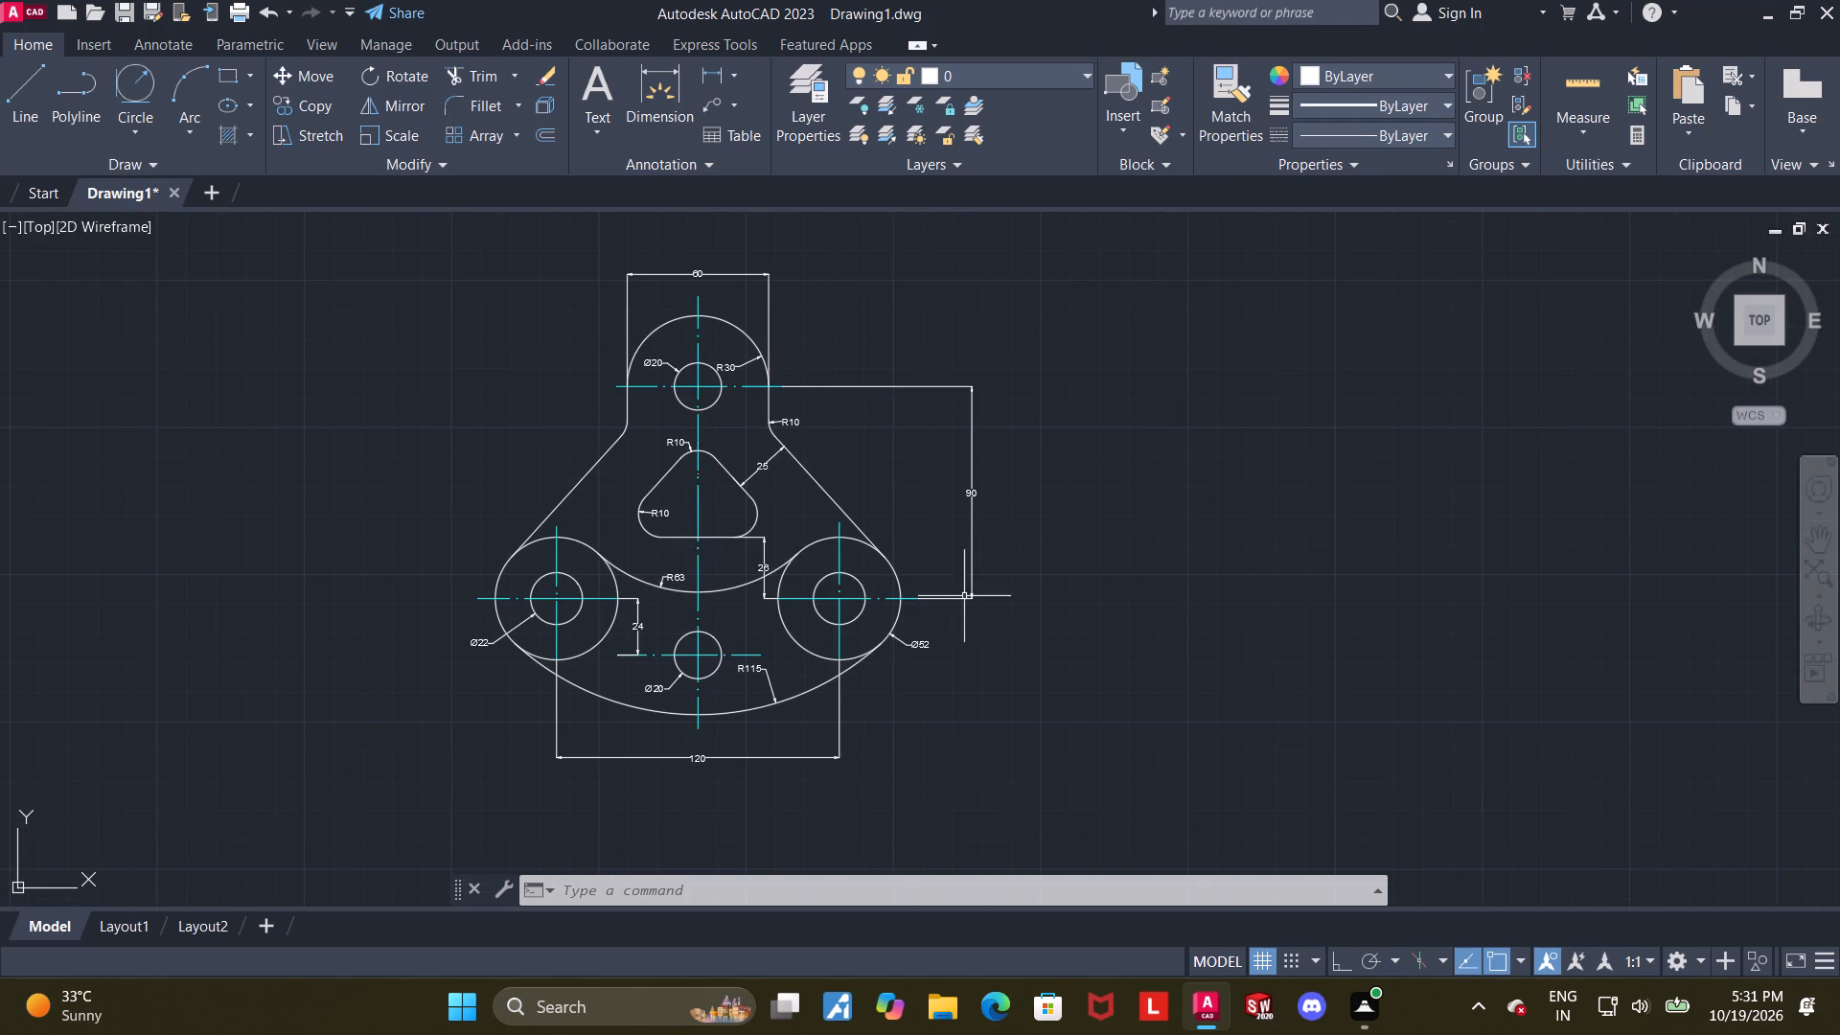
Trim away the part of the vertical centreline that passes through the triangular opening.
scroll(717, 586, up, 1)
click(452, 67)
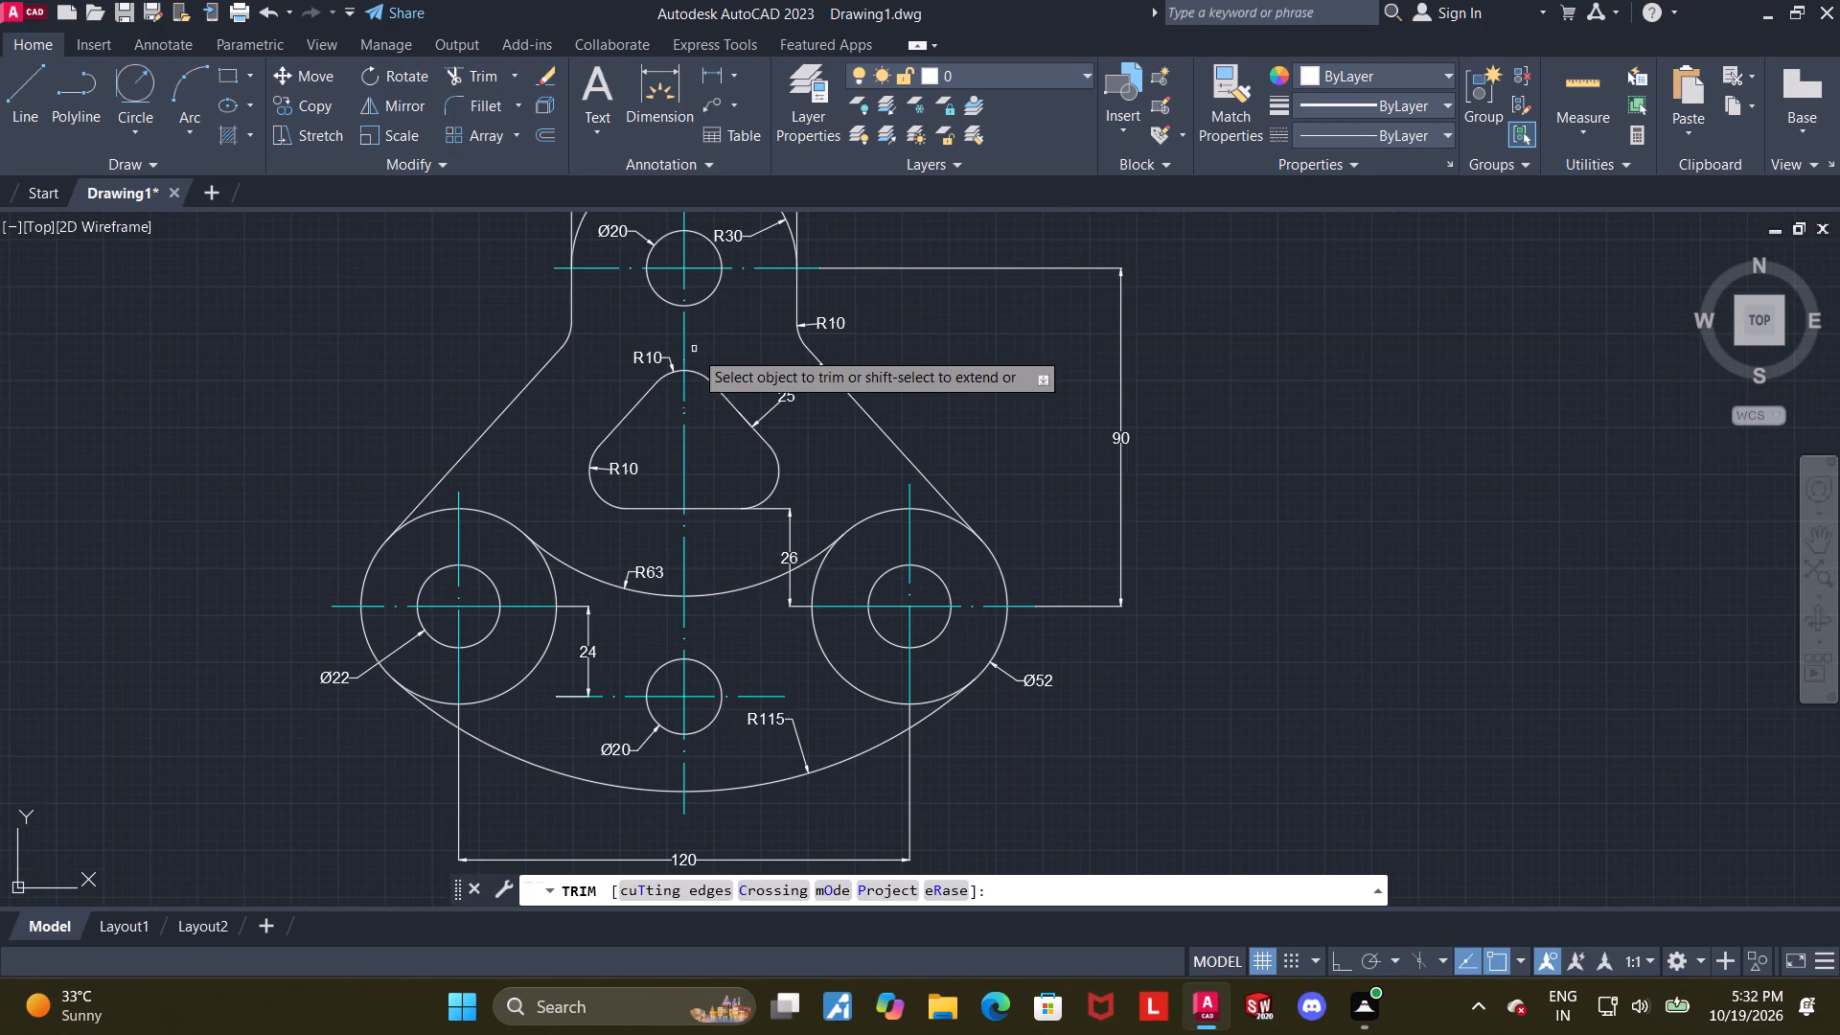
drag(696, 408, 680, 414)
key(Escape)
Examine the trimmed centreline and the overall drawing with its dimensions.
scroll(764, 471, down, 1)
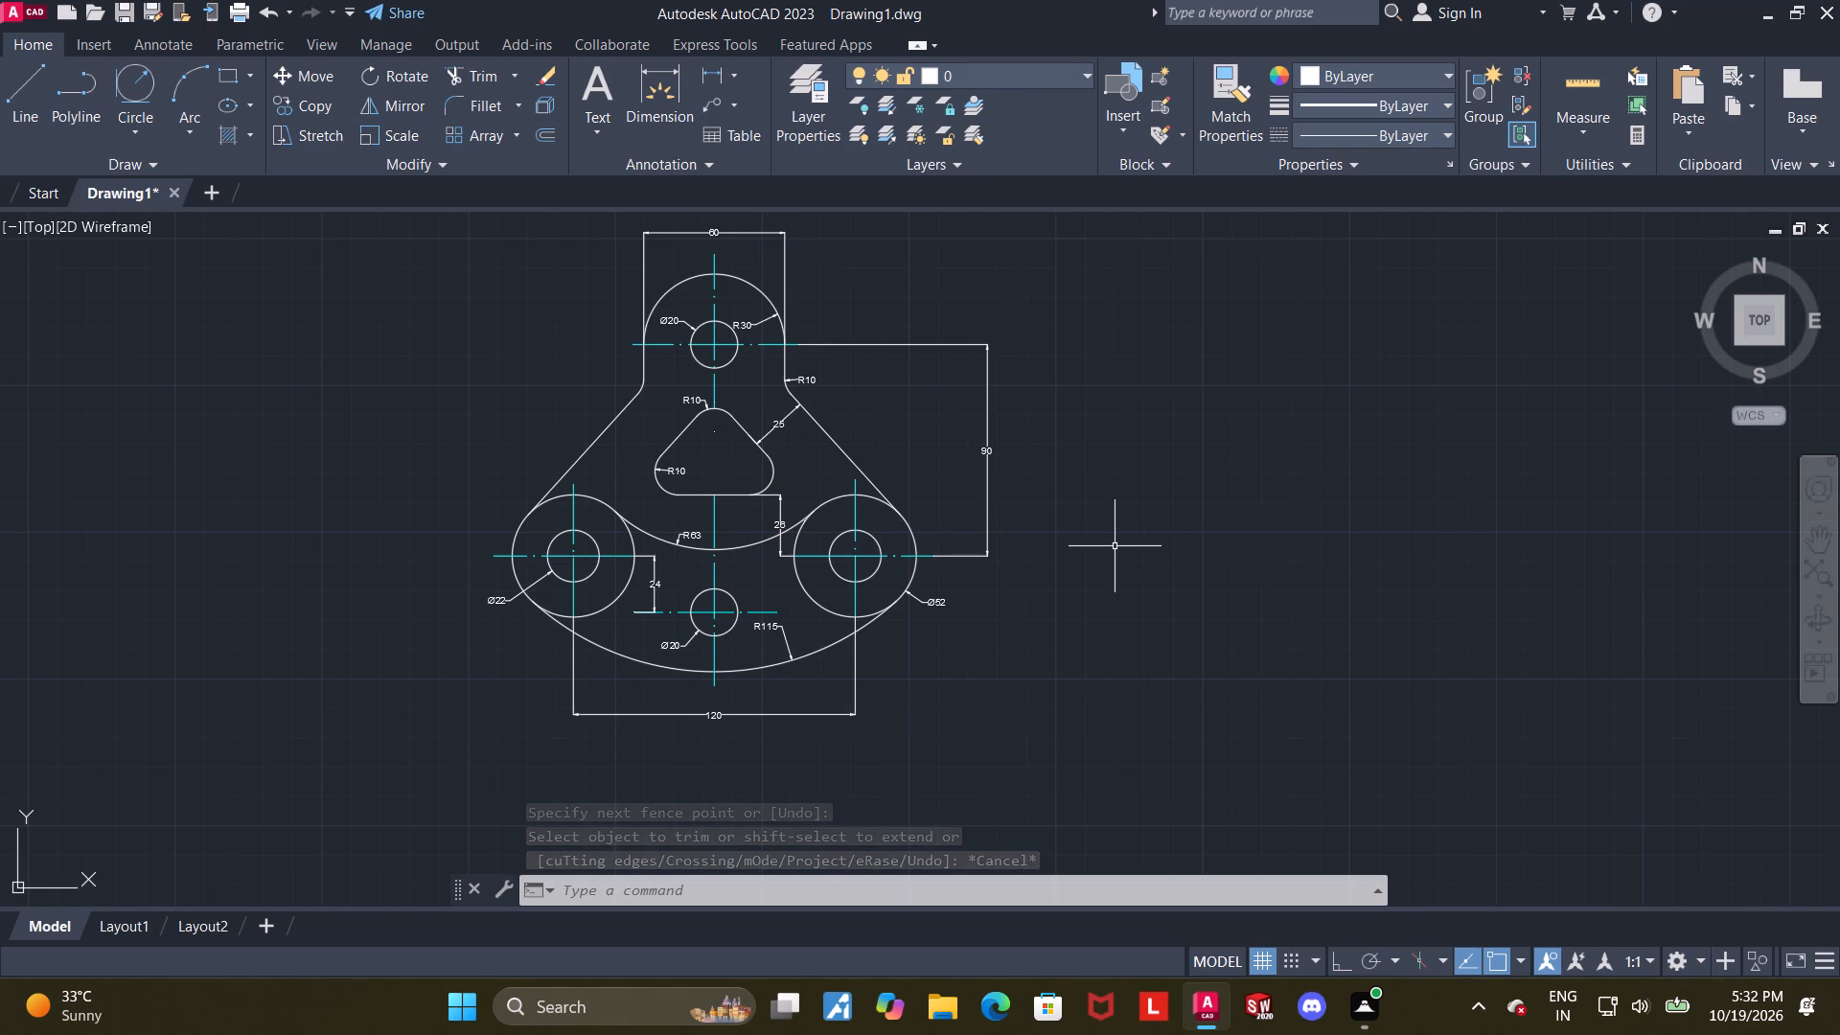
scroll(948, 642, up, 1)
middle_drag(952, 643, 986, 655)
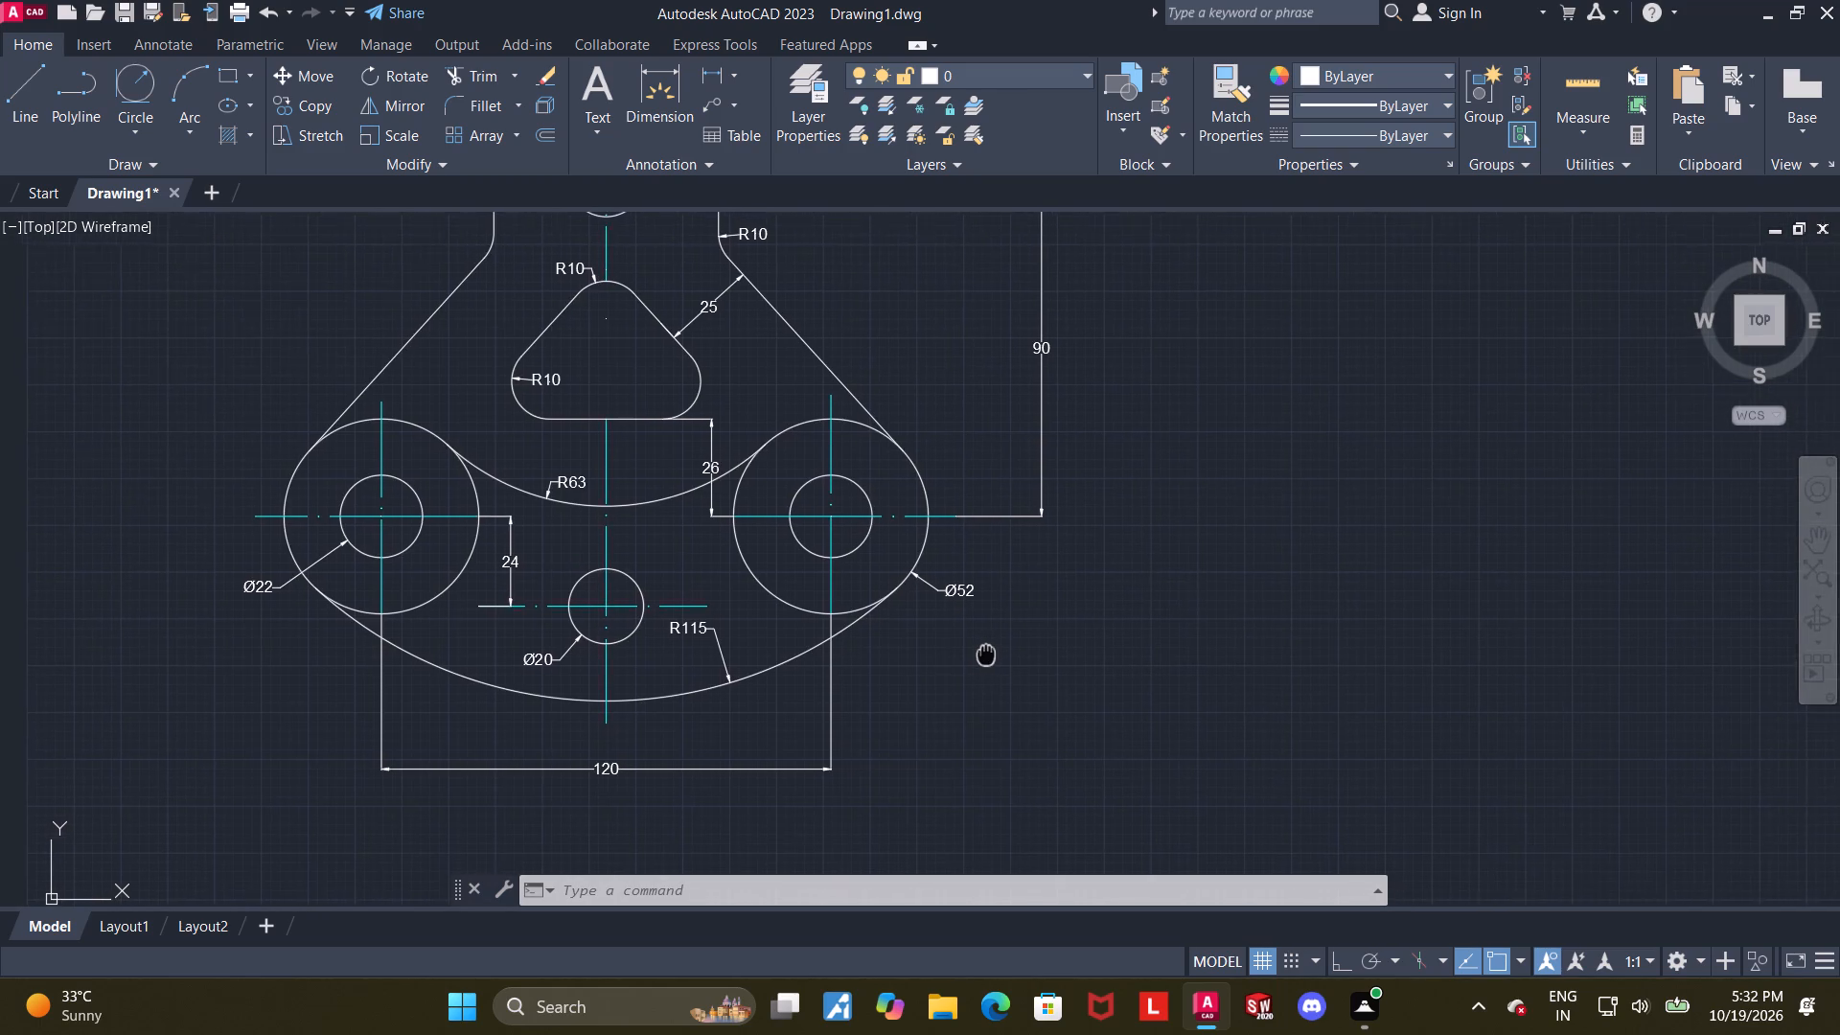
middle_drag(986, 655, 1007, 681)
scroll(1013, 670, down, 1)
middle_drag(1063, 582, 1064, 605)
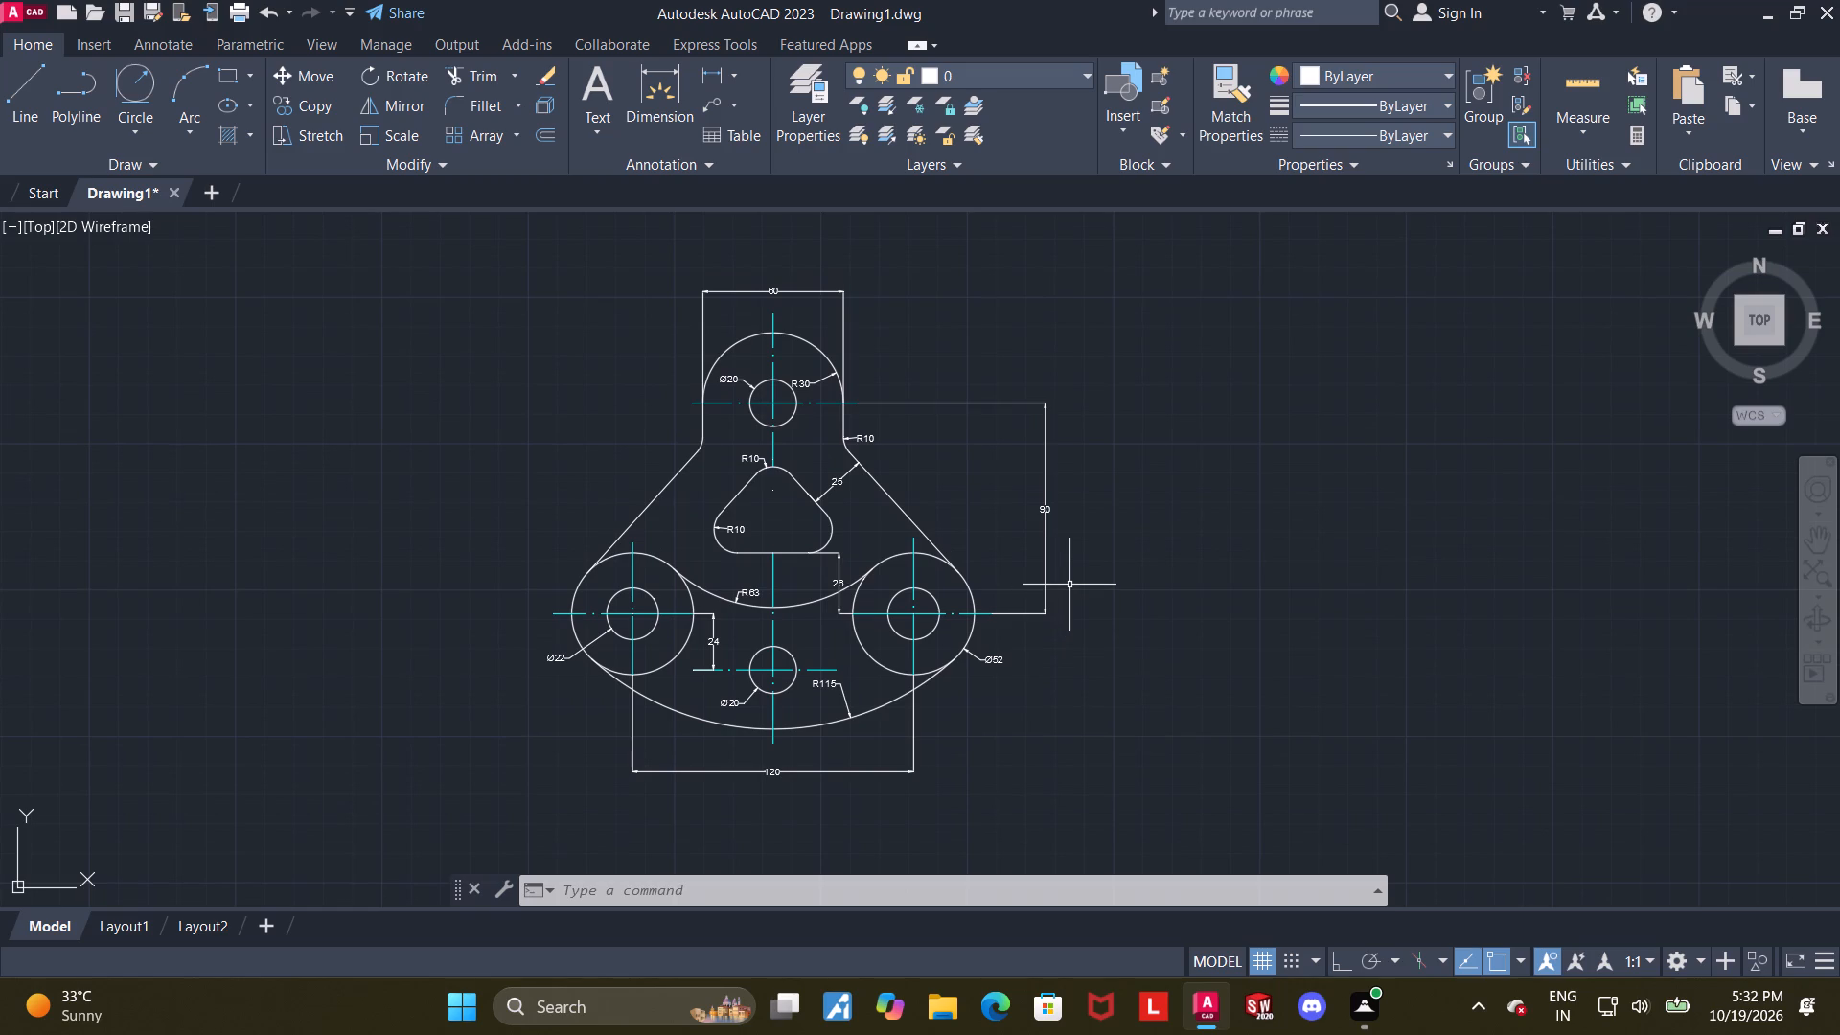
middle_drag(955, 659, 975, 588)
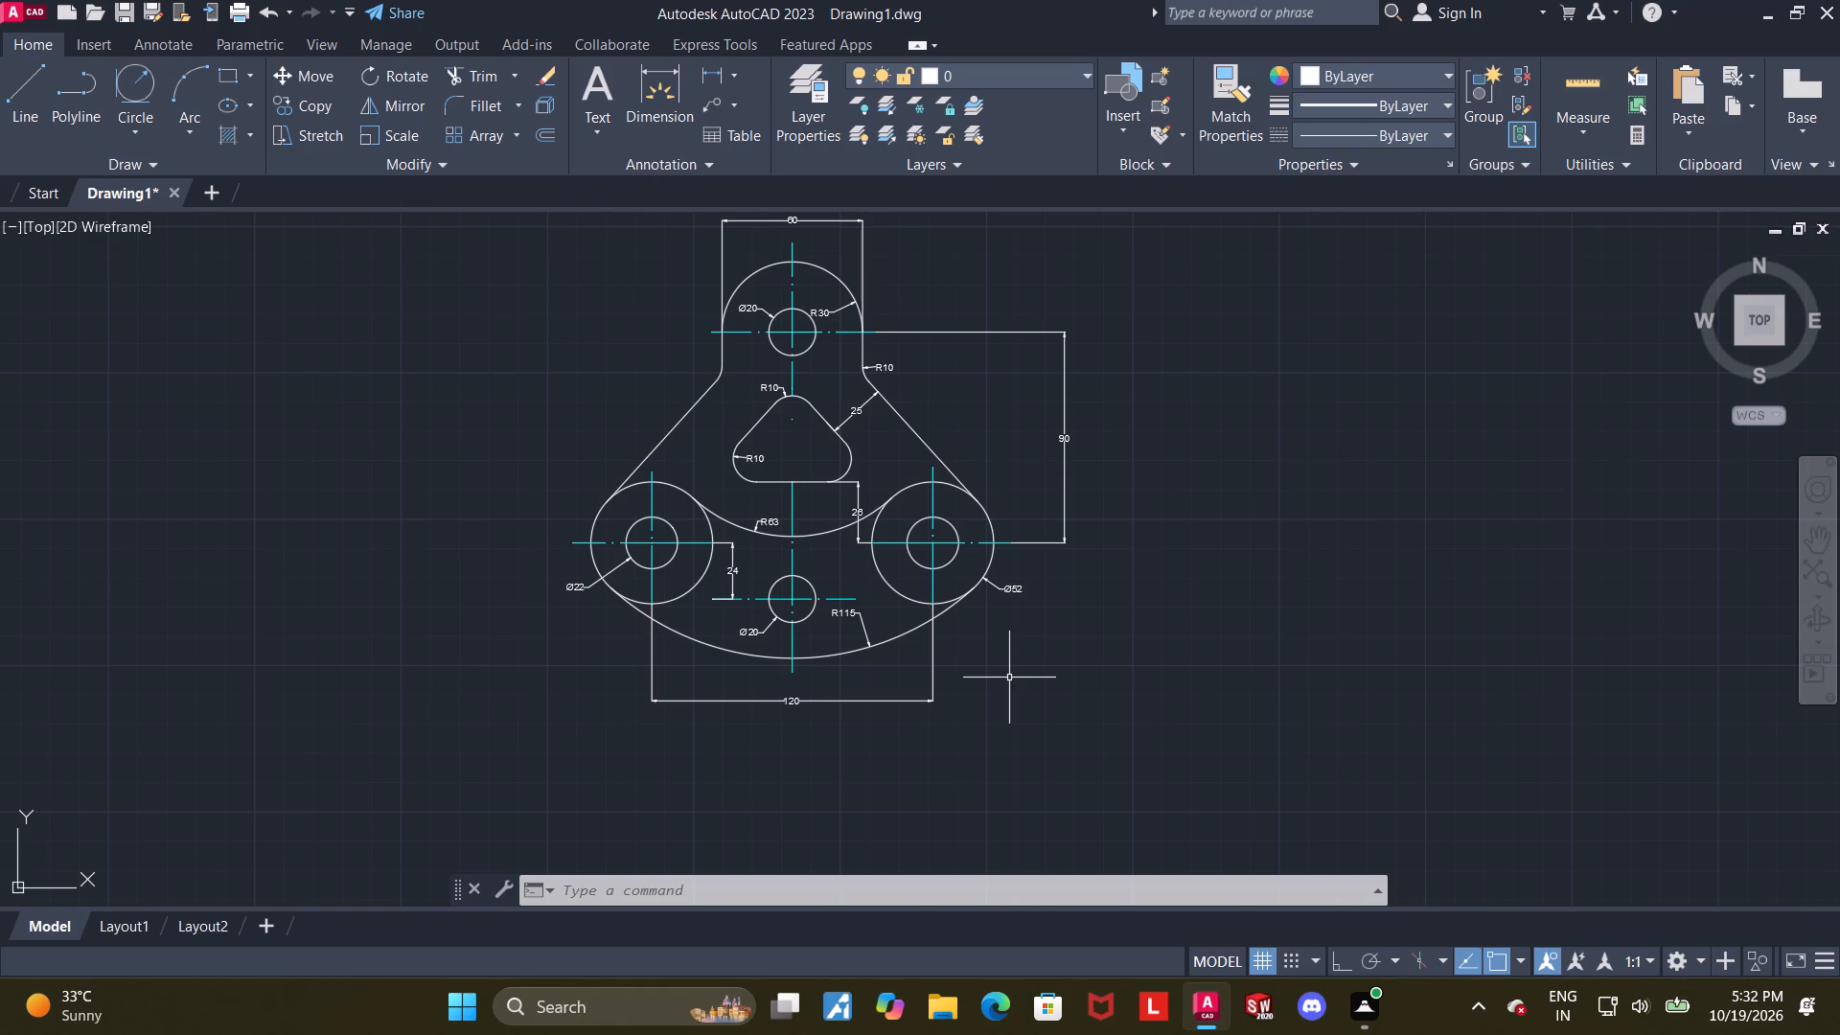
middle_click(999, 718)
middle_drag(1043, 623, 1048, 644)
Check the distance between the part's vertical centreline and the right boss's vertical centreline using a trial dimension.
scroll(896, 491, up, 1)
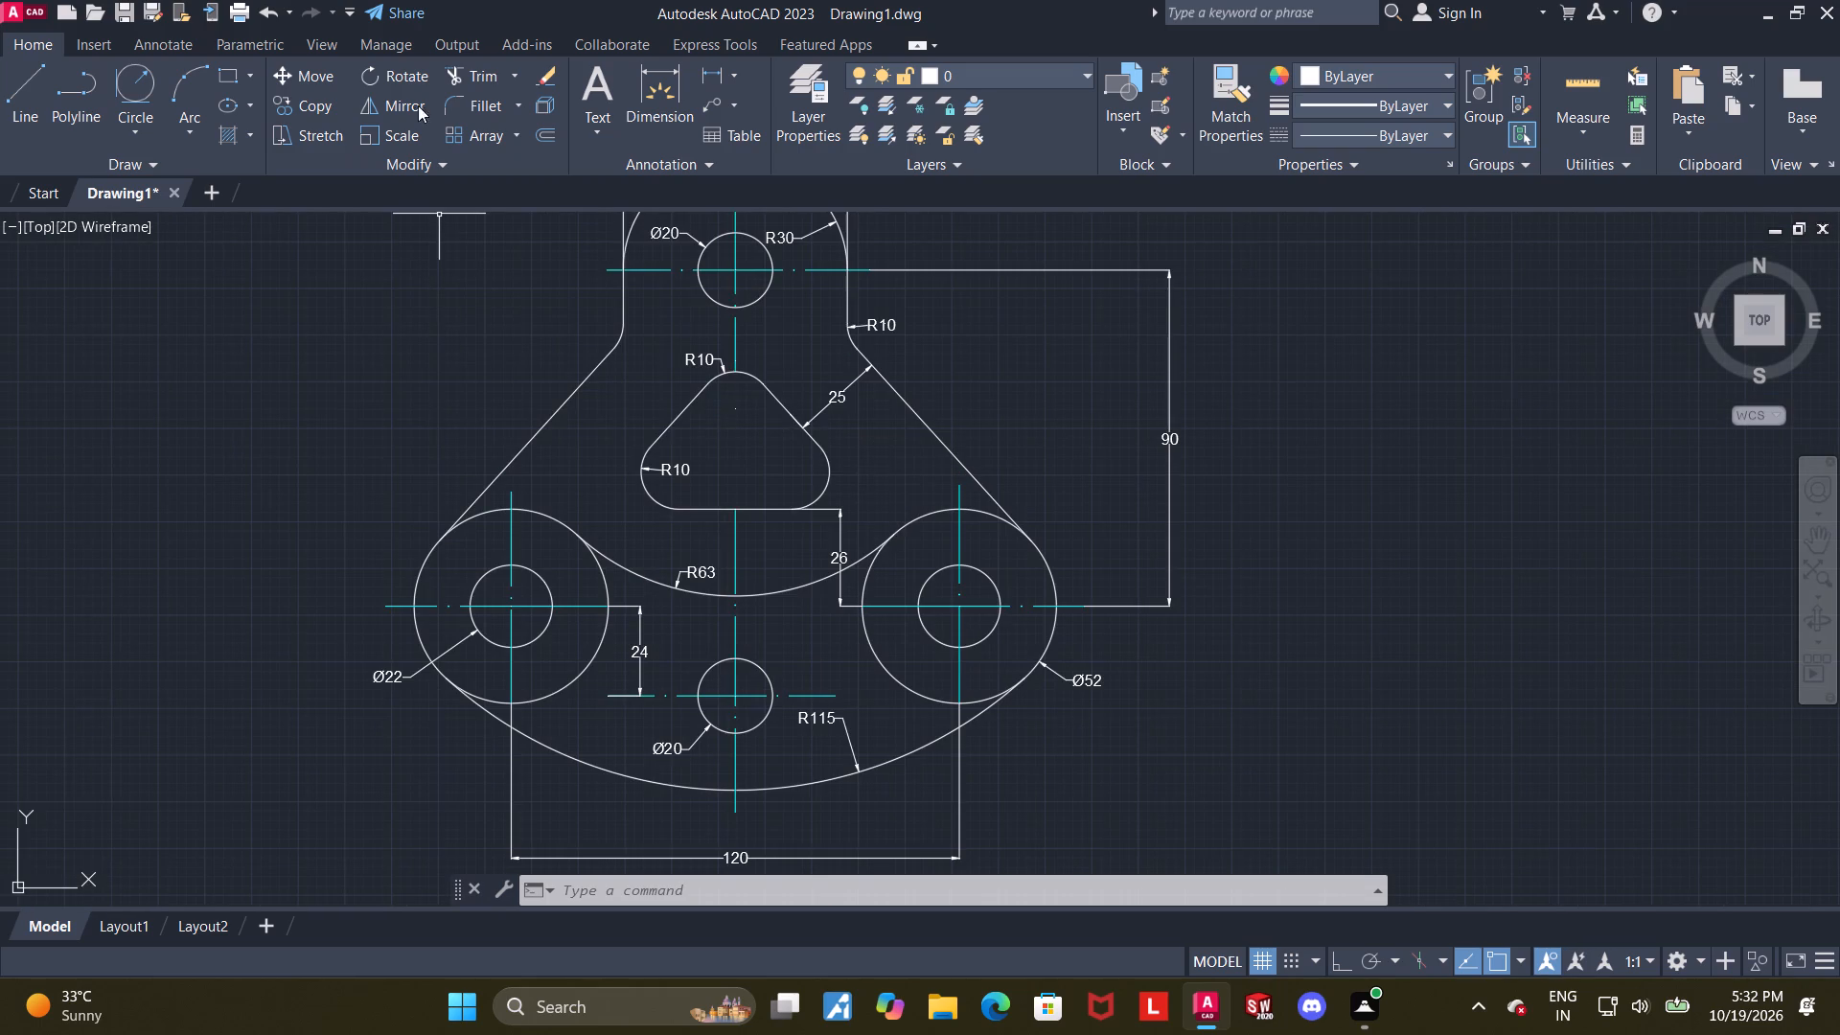
click(649, 91)
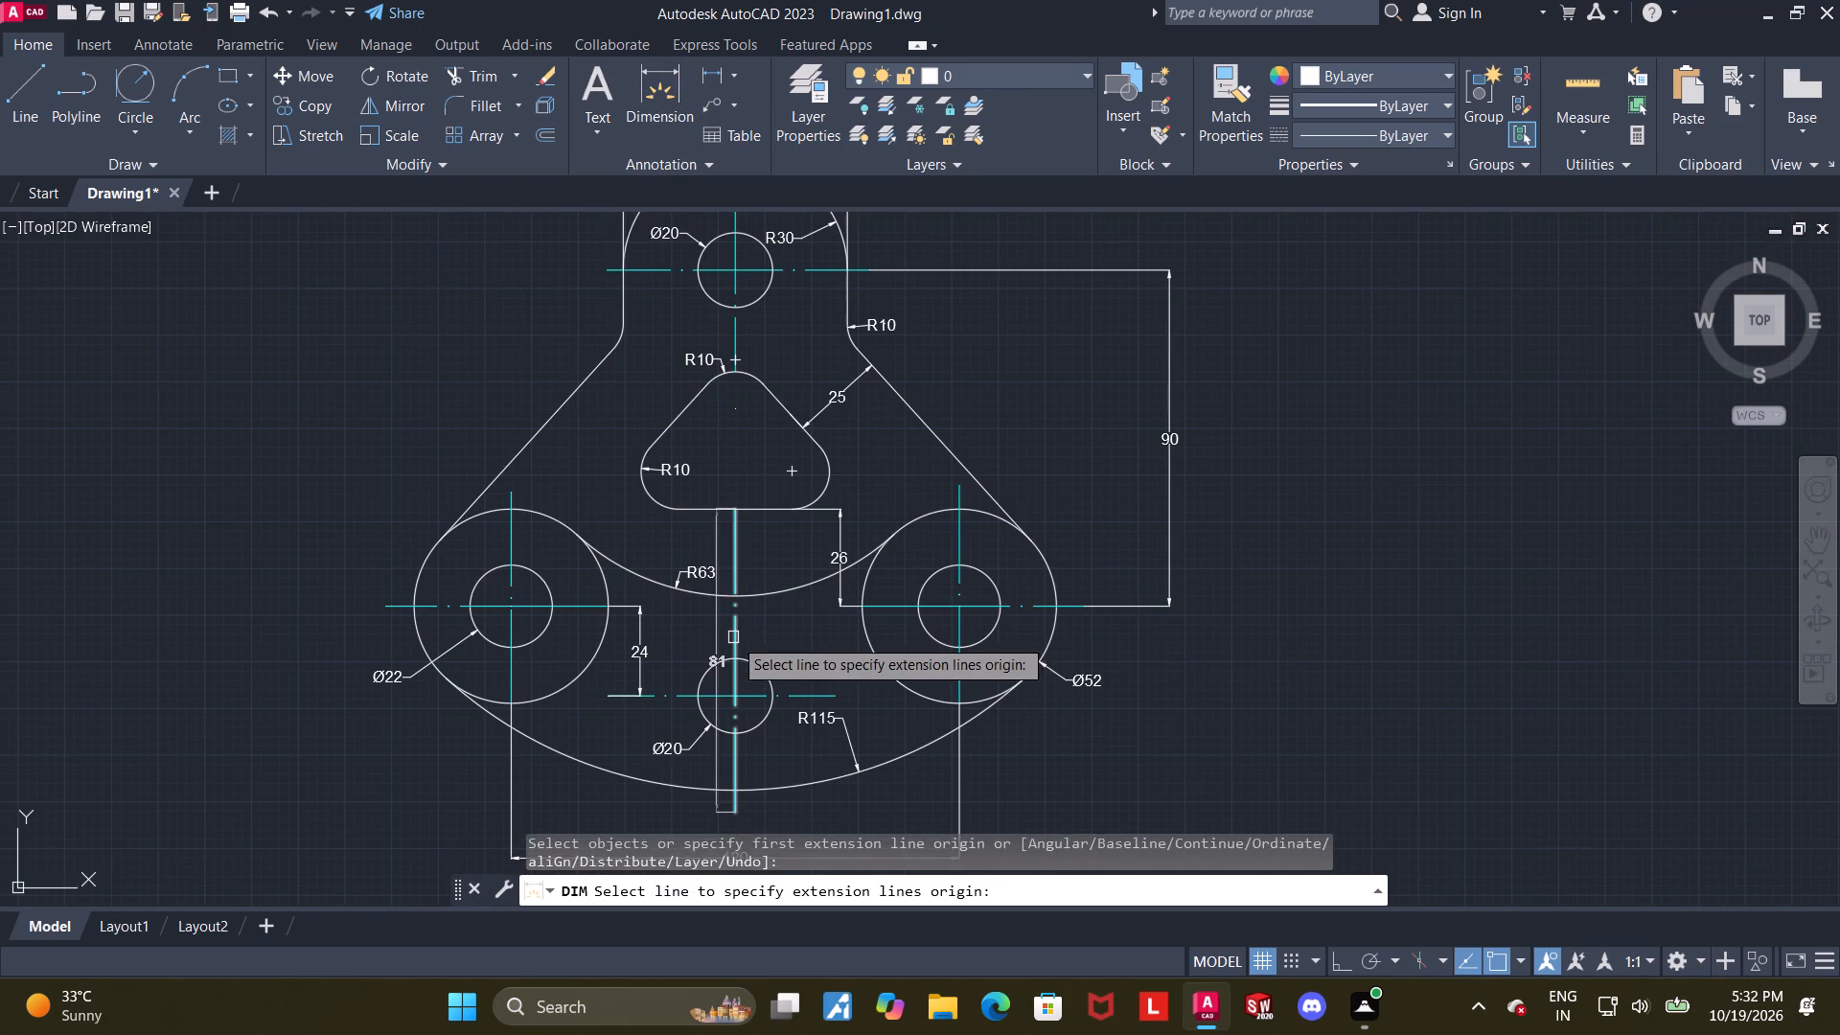
click(733, 637)
click(956, 620)
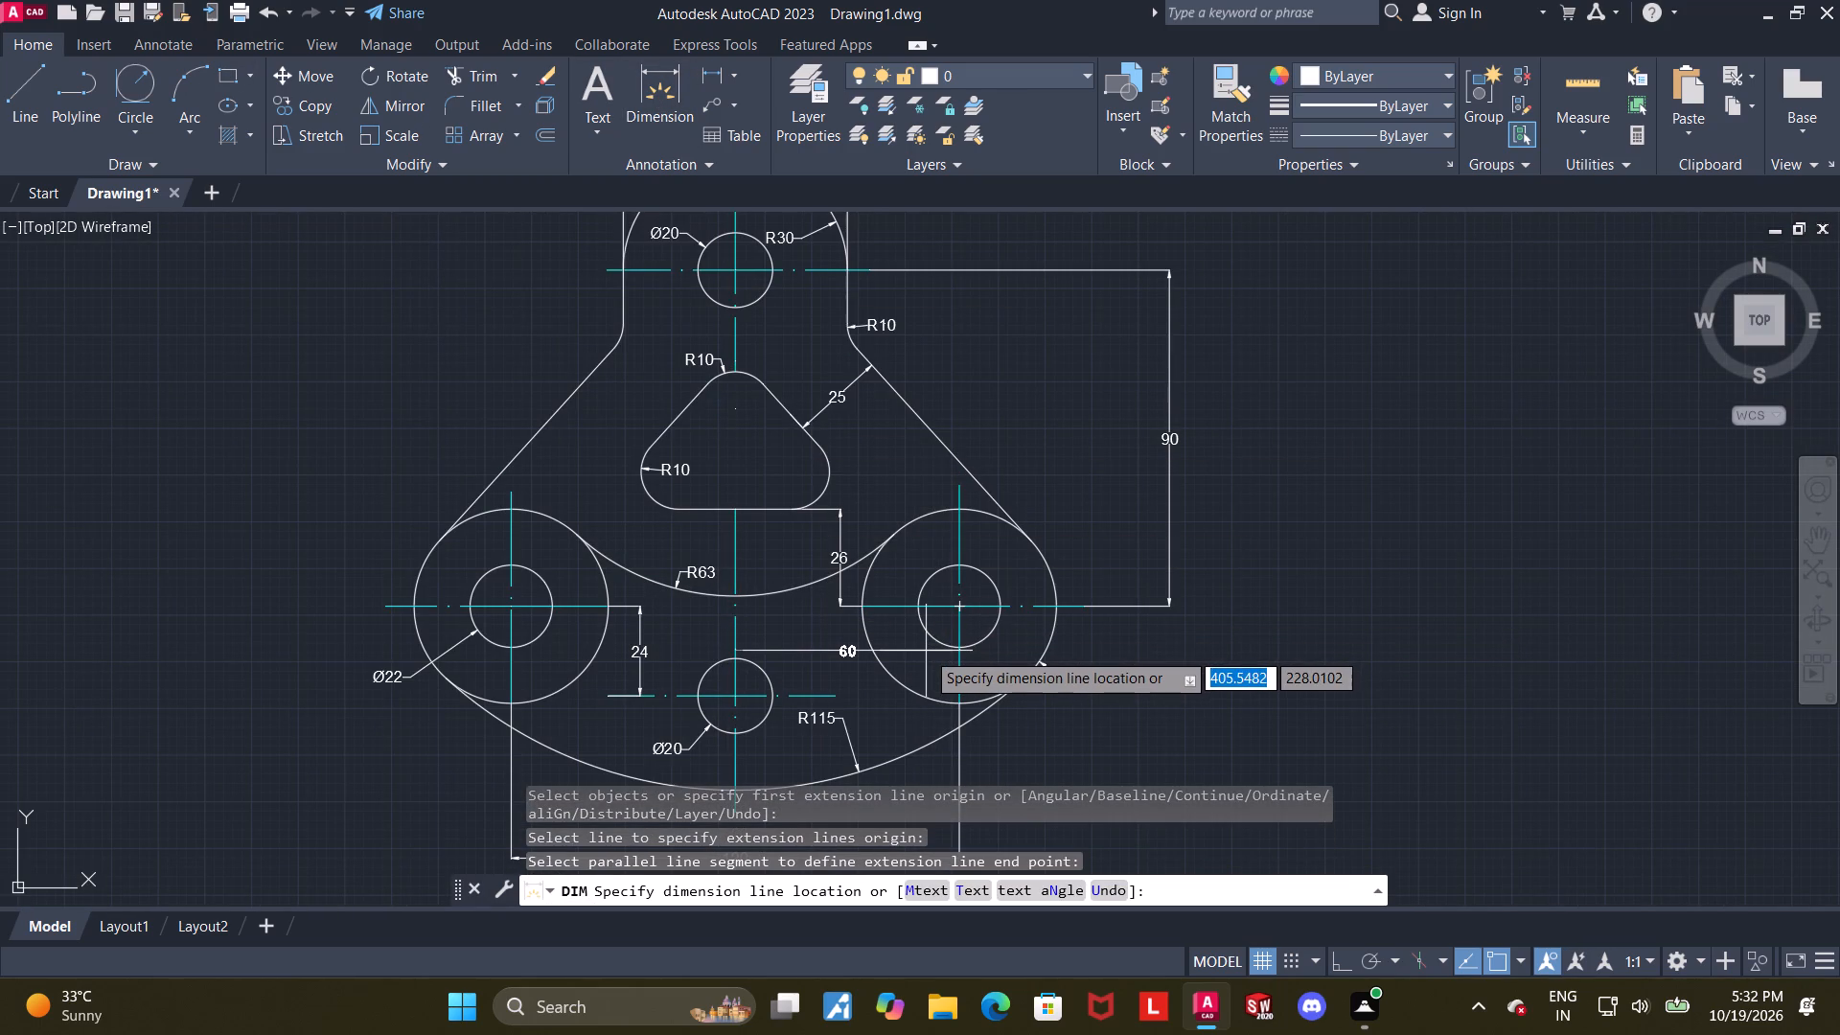
key(Escape)
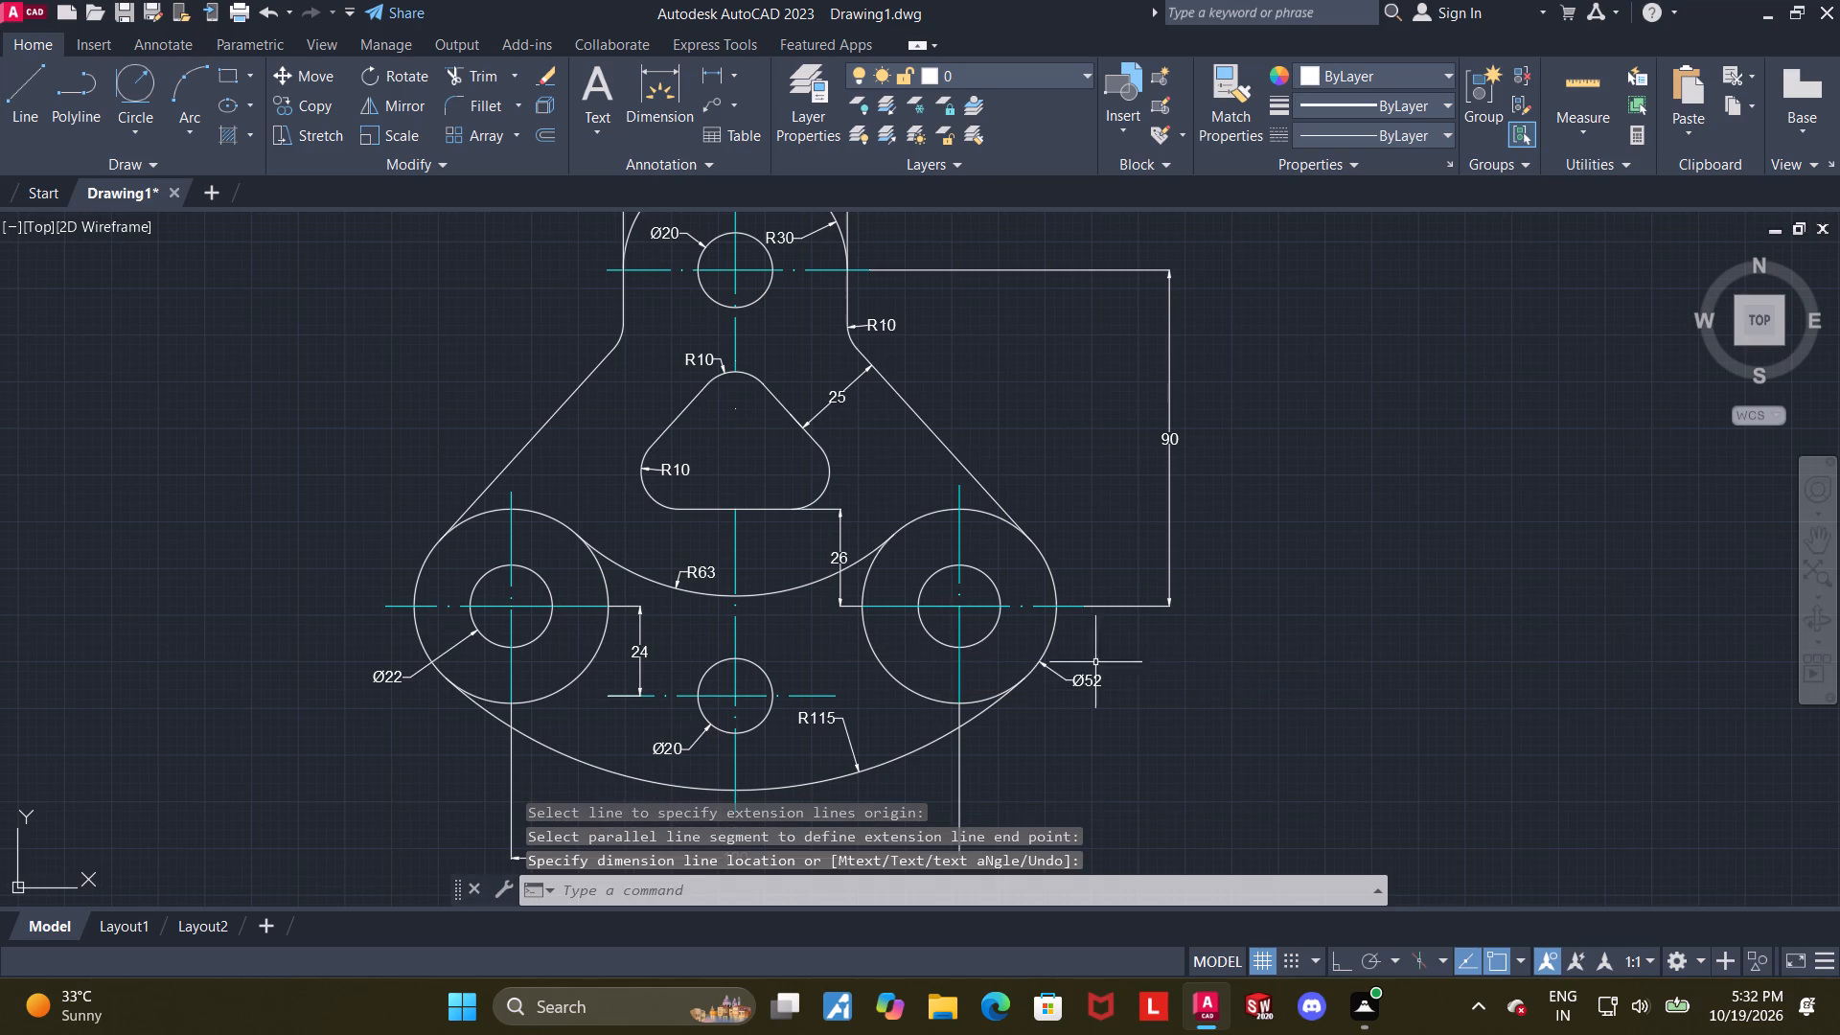
key(Escape)
scroll(1276, 668, down, 1)
middle_drag(1301, 674, 1288, 630)
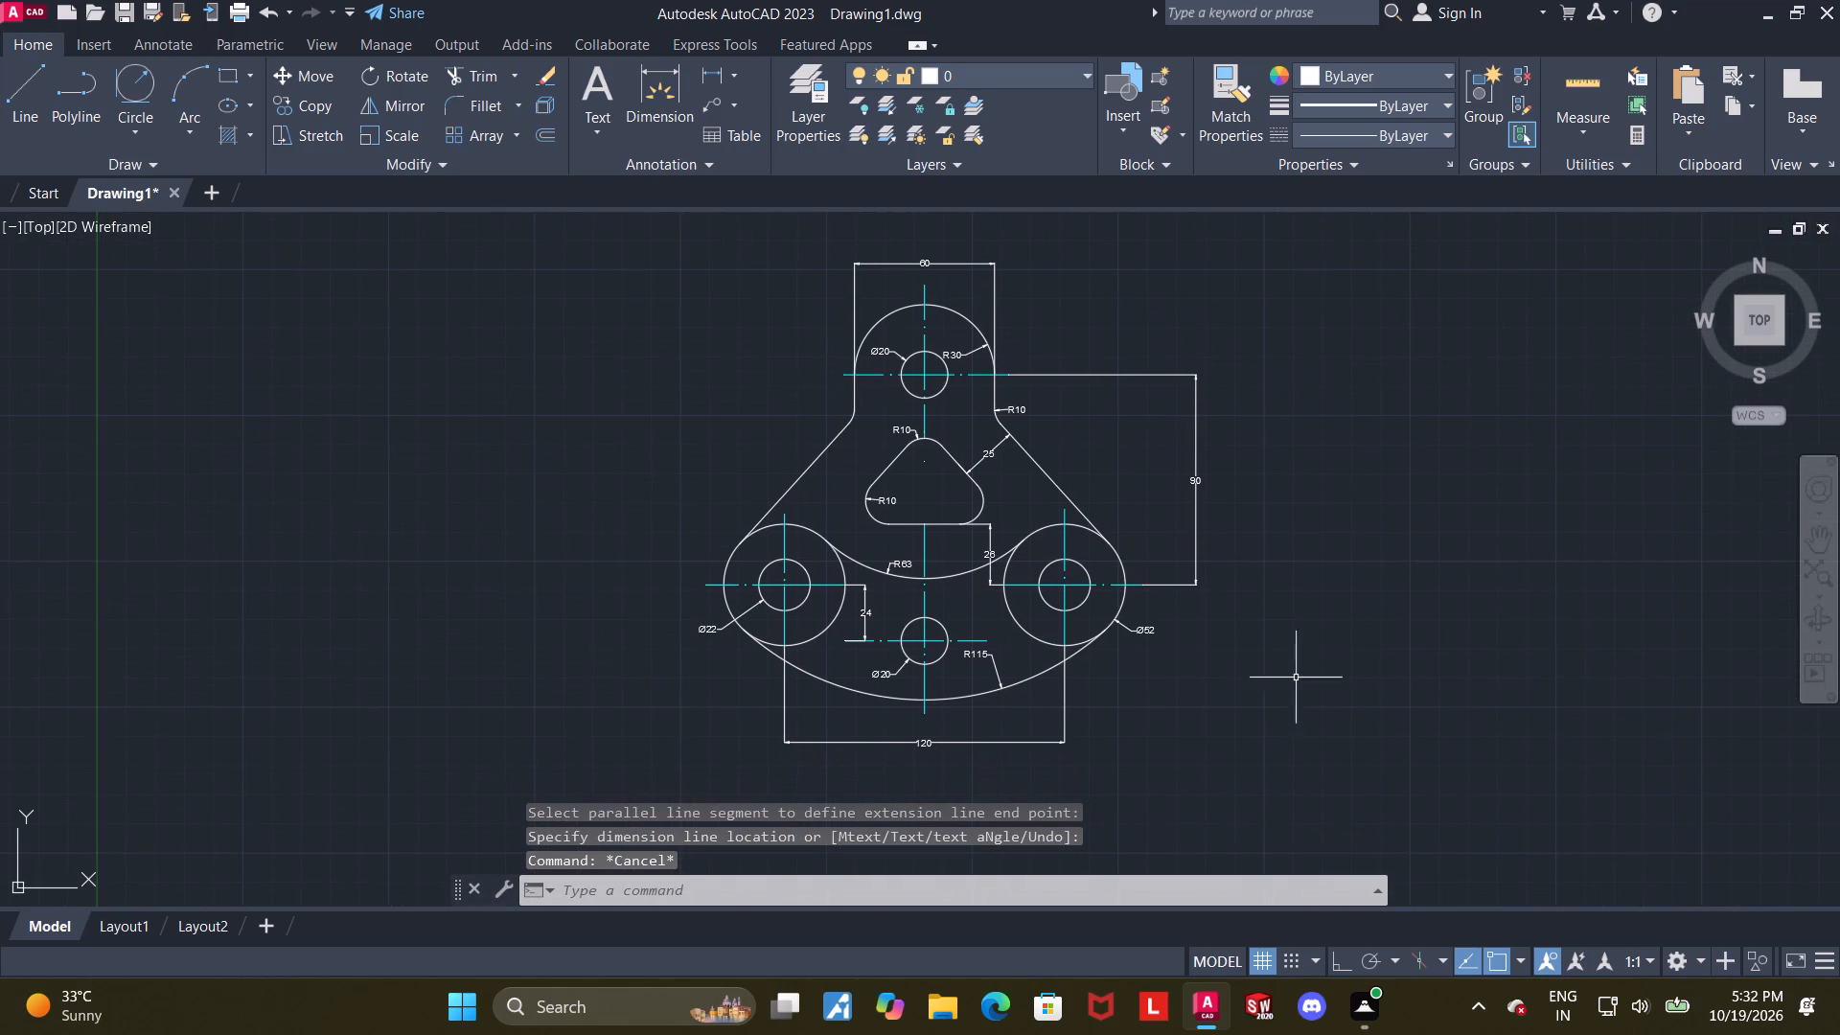
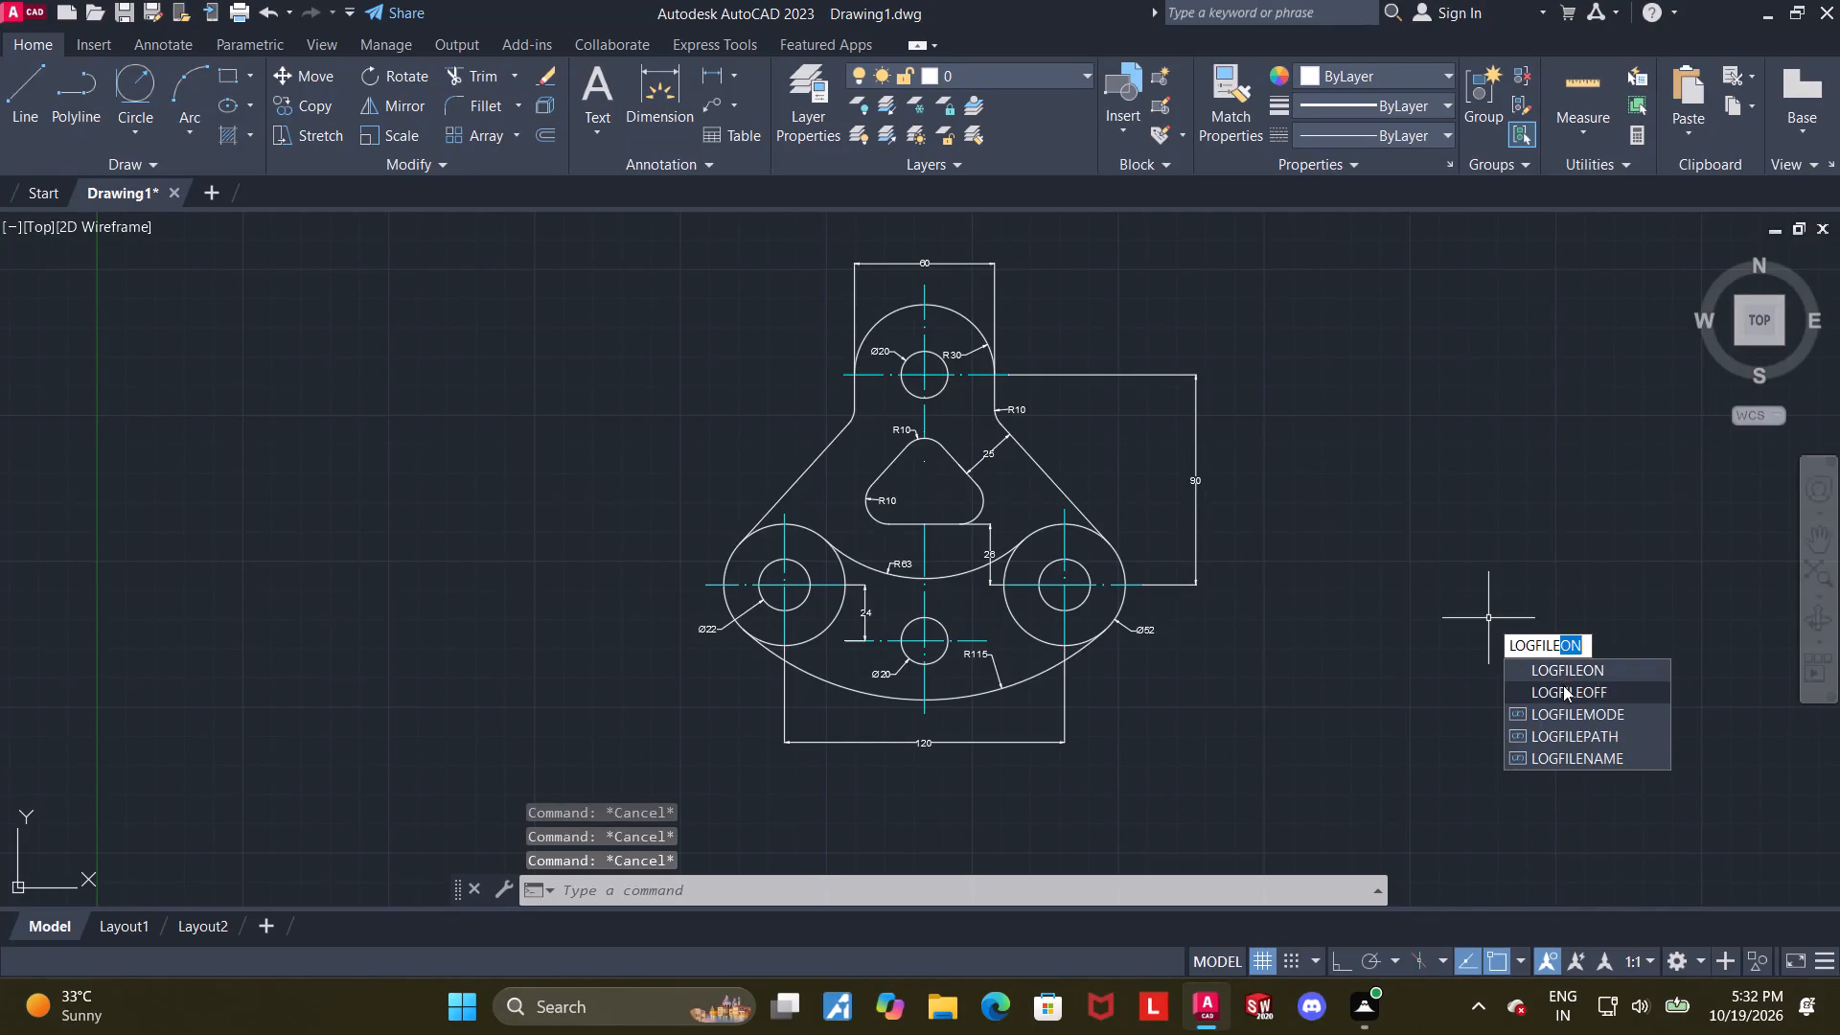
Turn off command log file recording with LOGFILEOFF.
click(1563, 685)
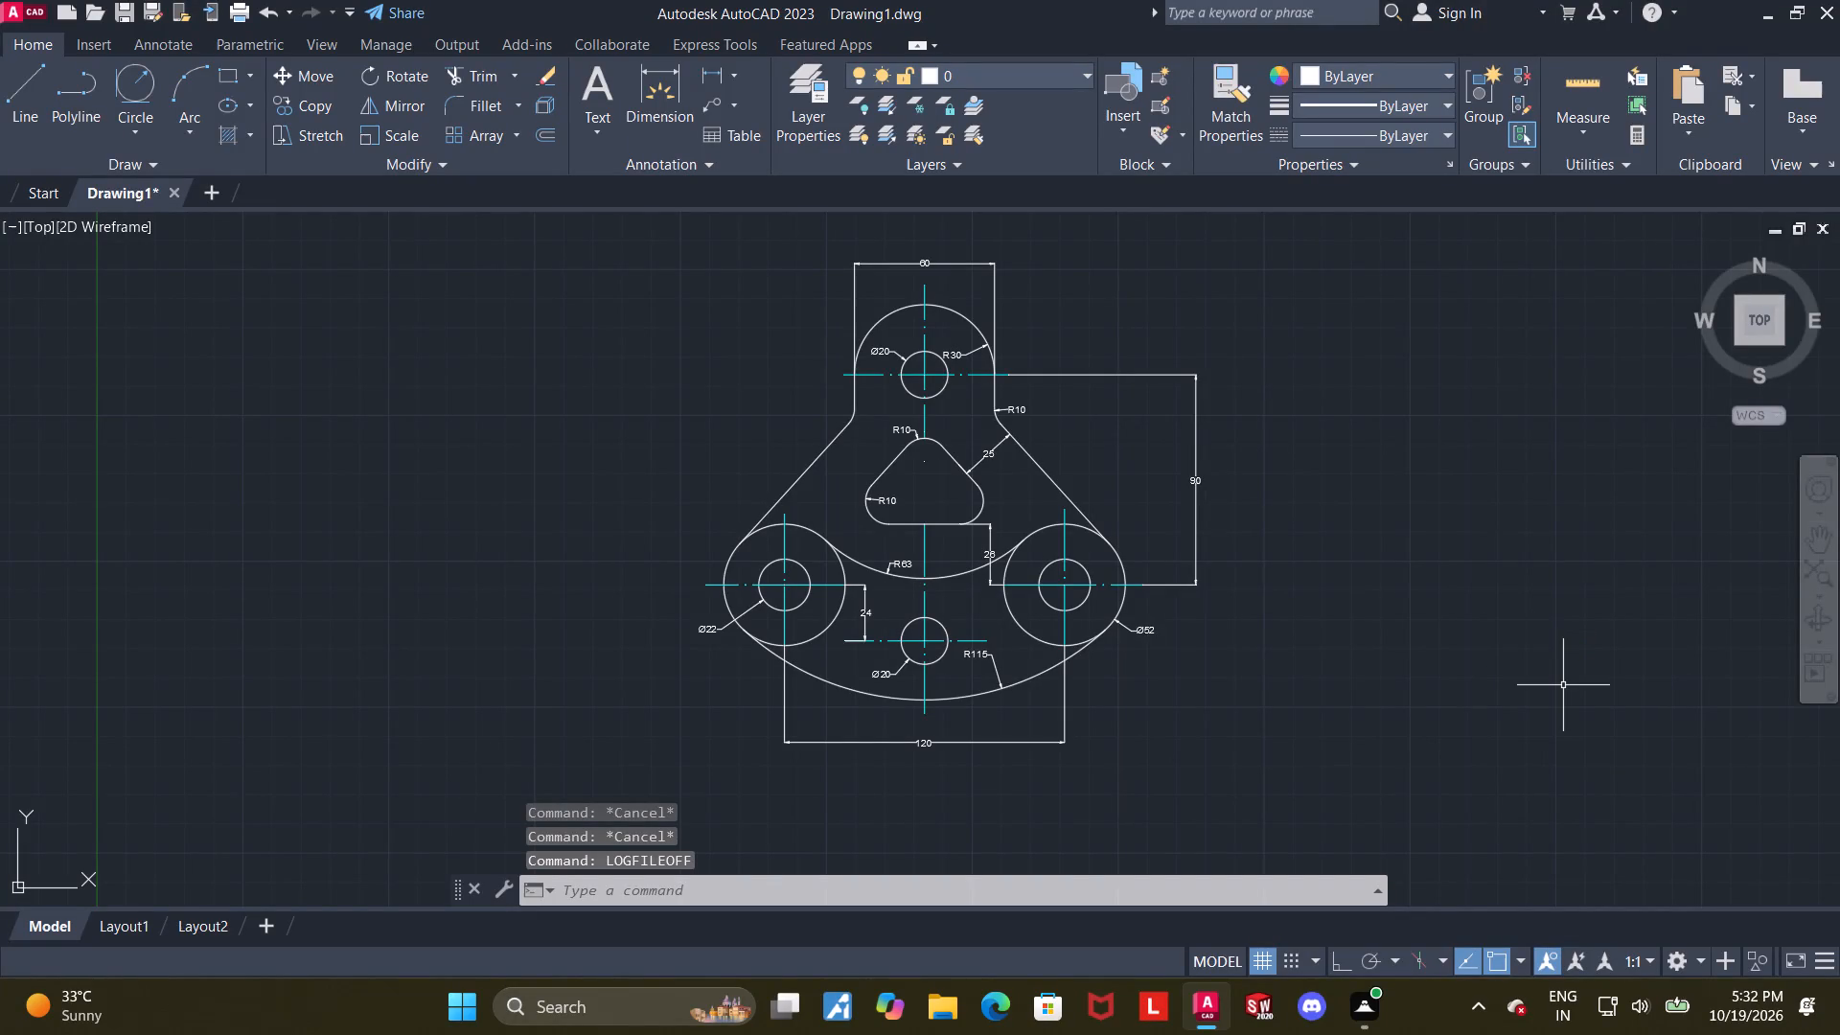
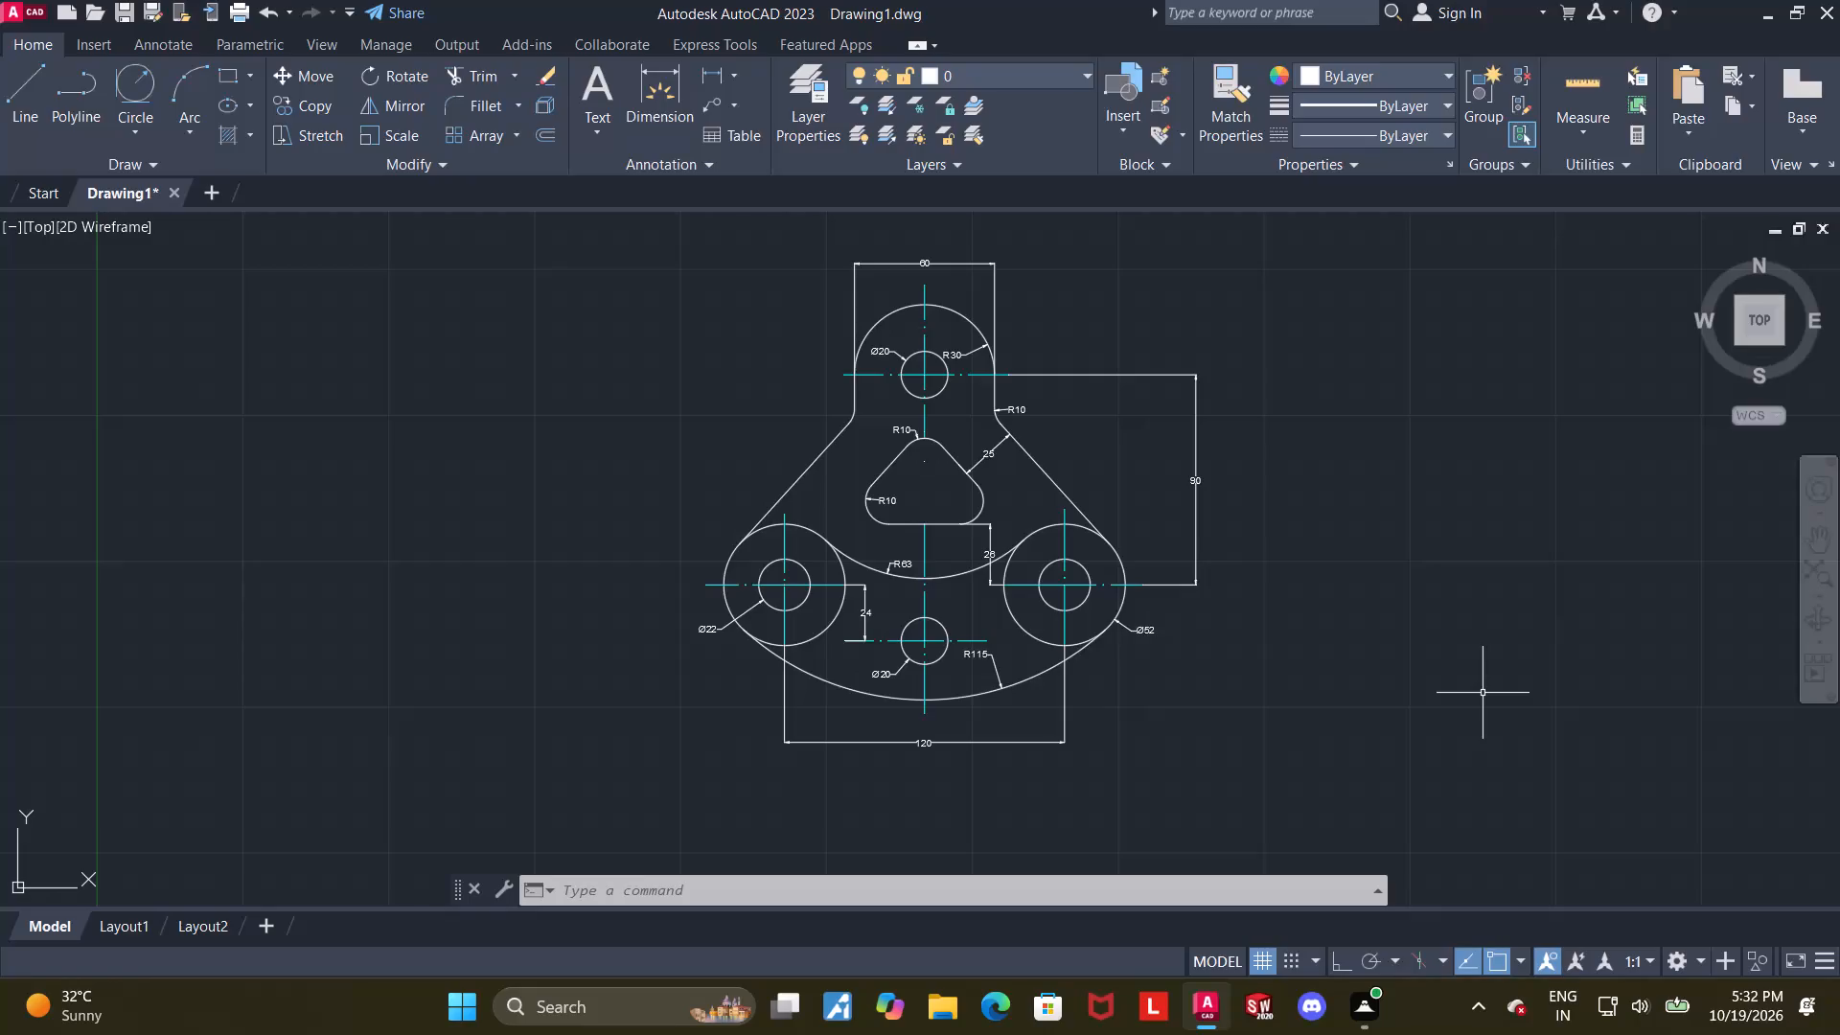
Save the drawing in Downloads under the name "tri lobe torque link".
key(ctrl+s)
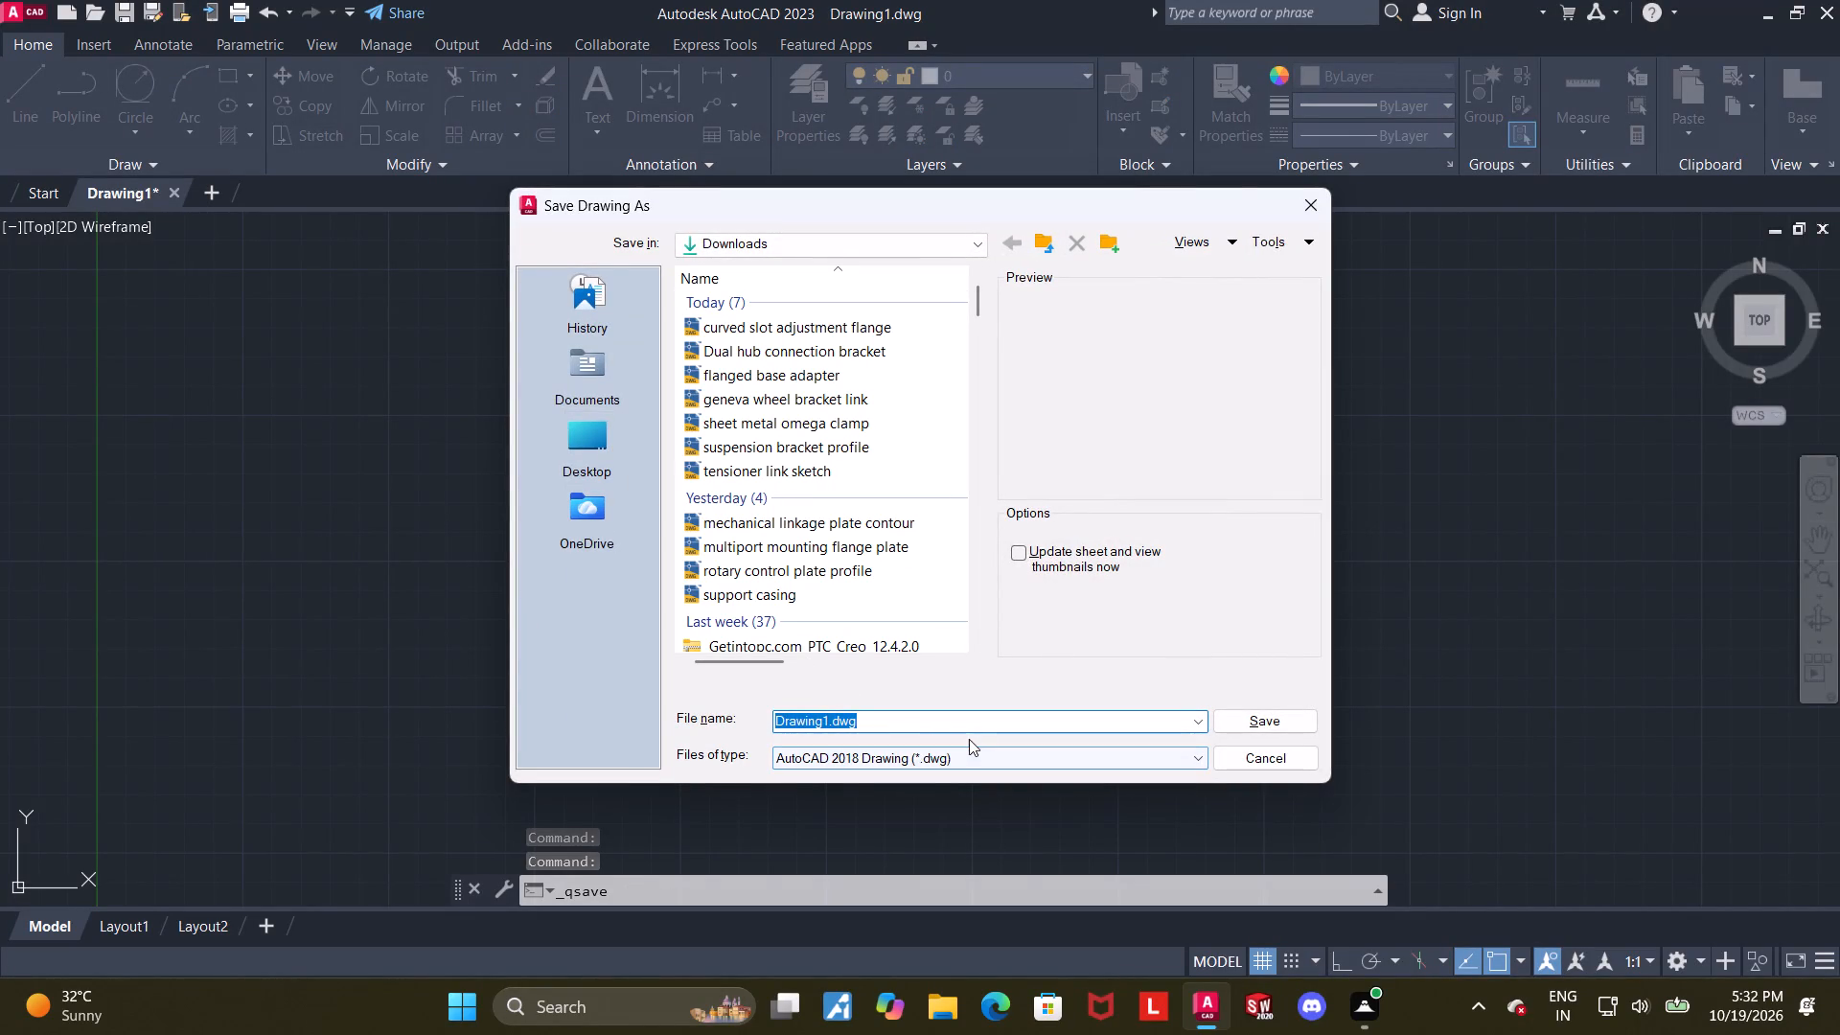
text(tri lobe)
key(space)
key(t)
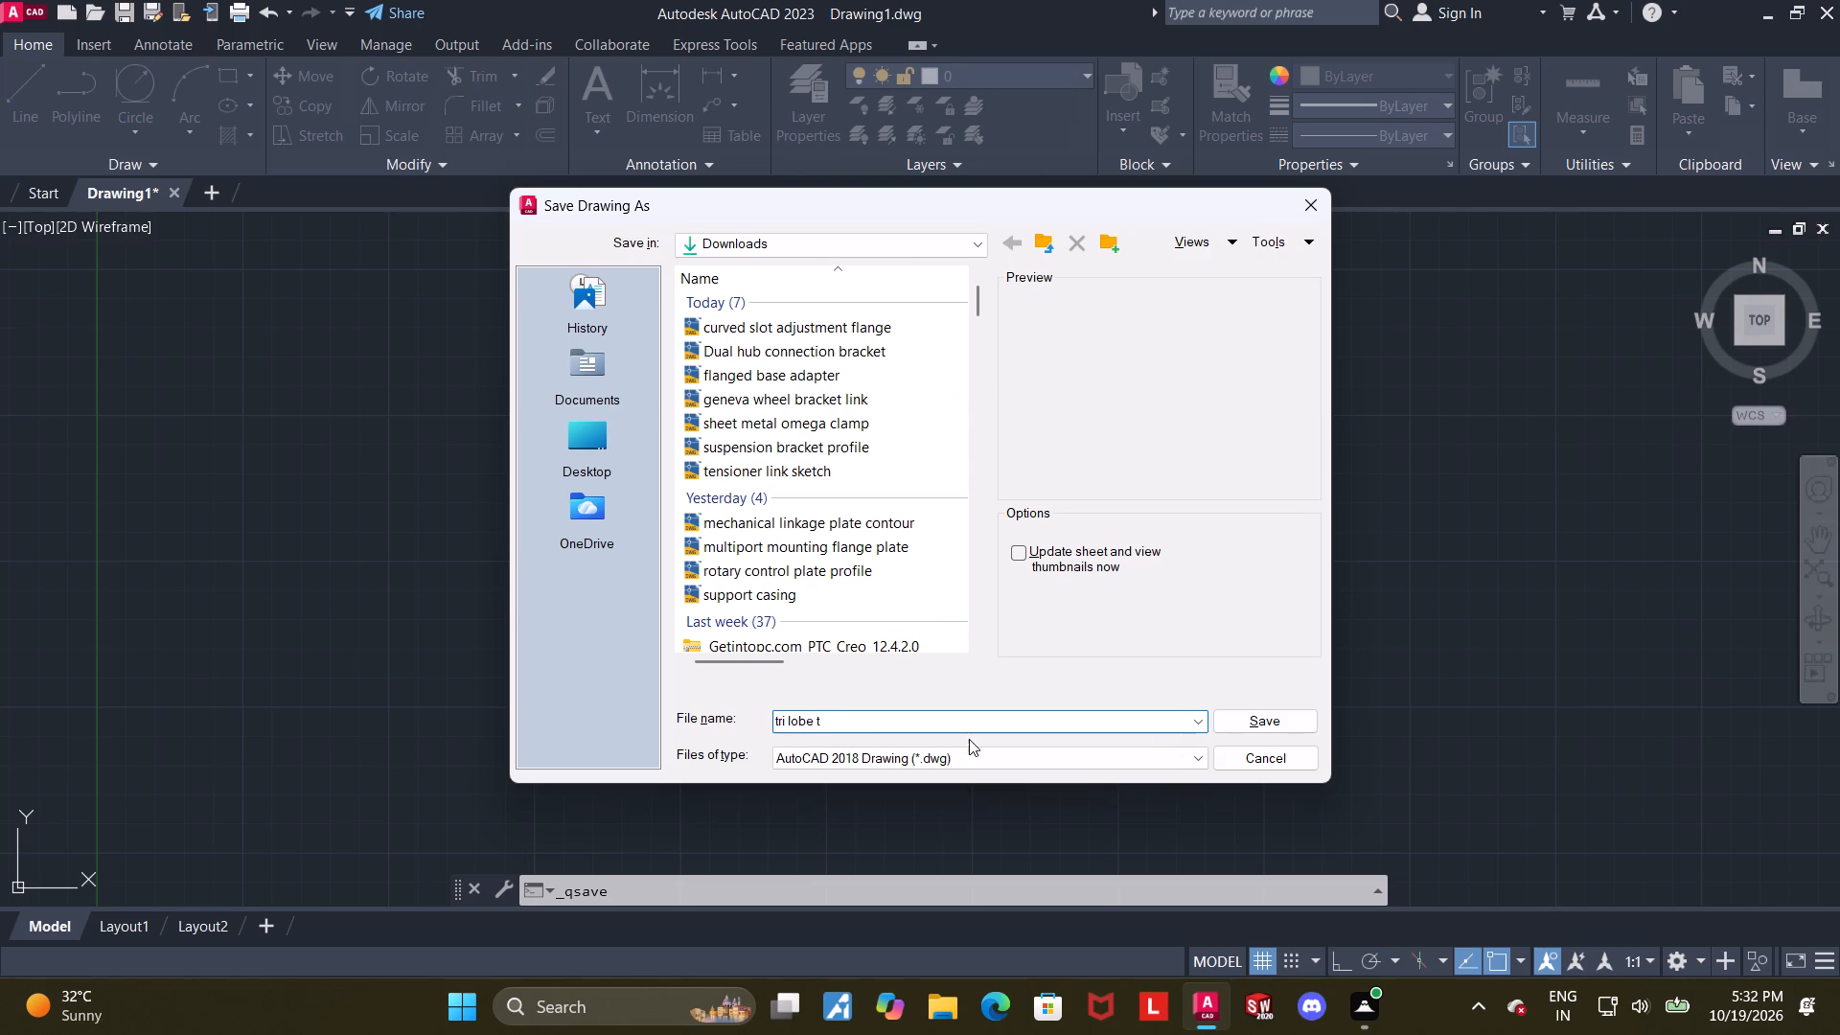
text(or)
text(que link)
key(Return)
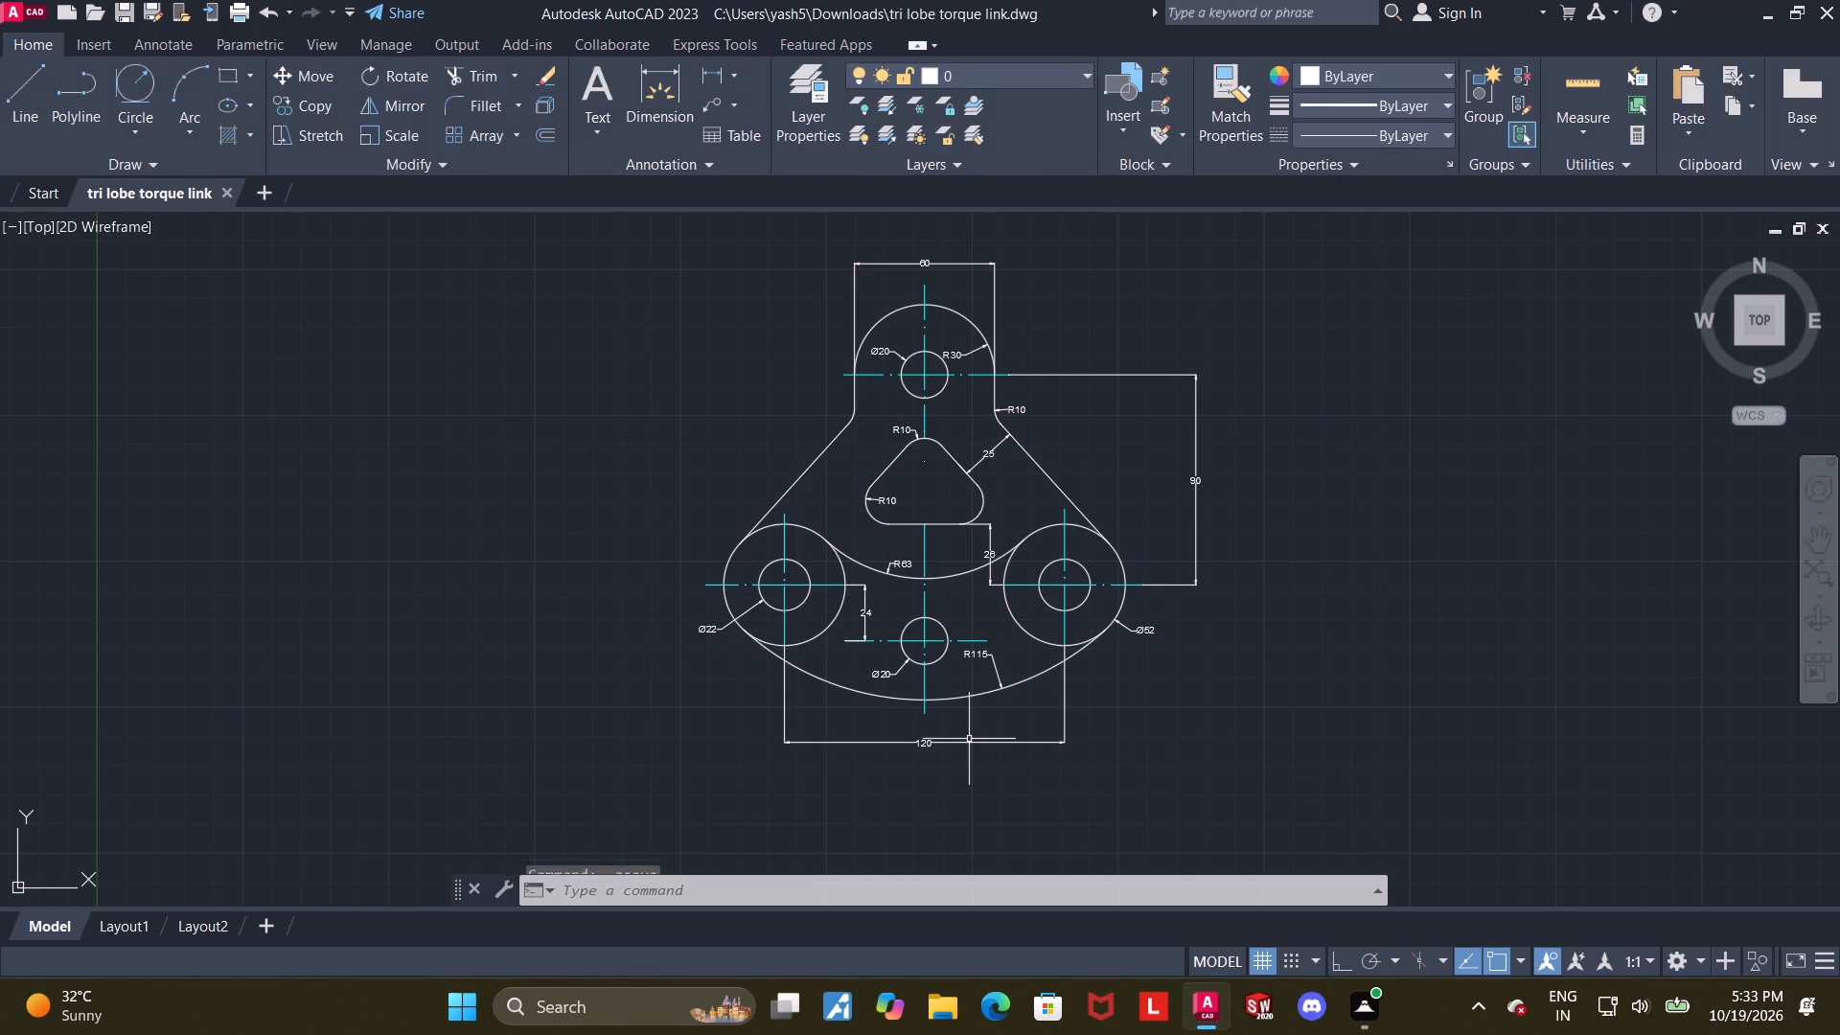
Set up a plot with the DWG To PDF.pc3 plotter on ISO A4 (297.00 x 210.00 MM) paper, centred on the sheet.
text(plot)
key(Return)
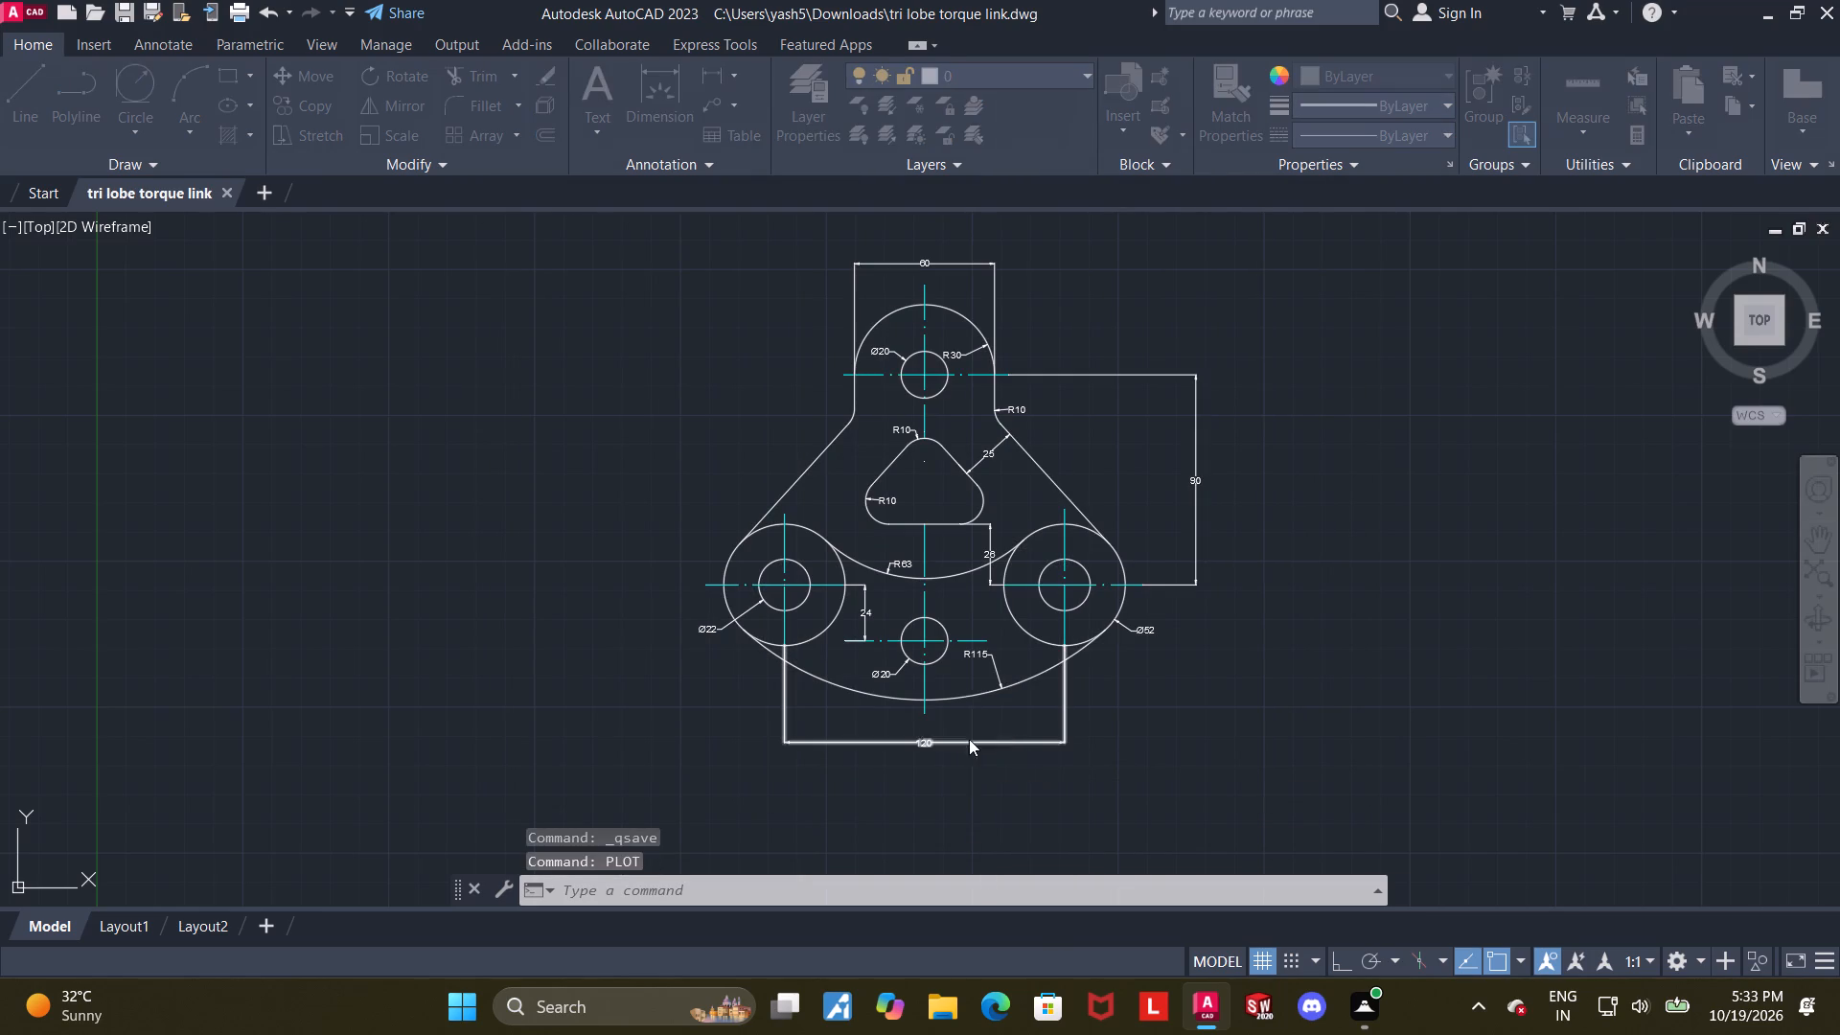
click(679, 314)
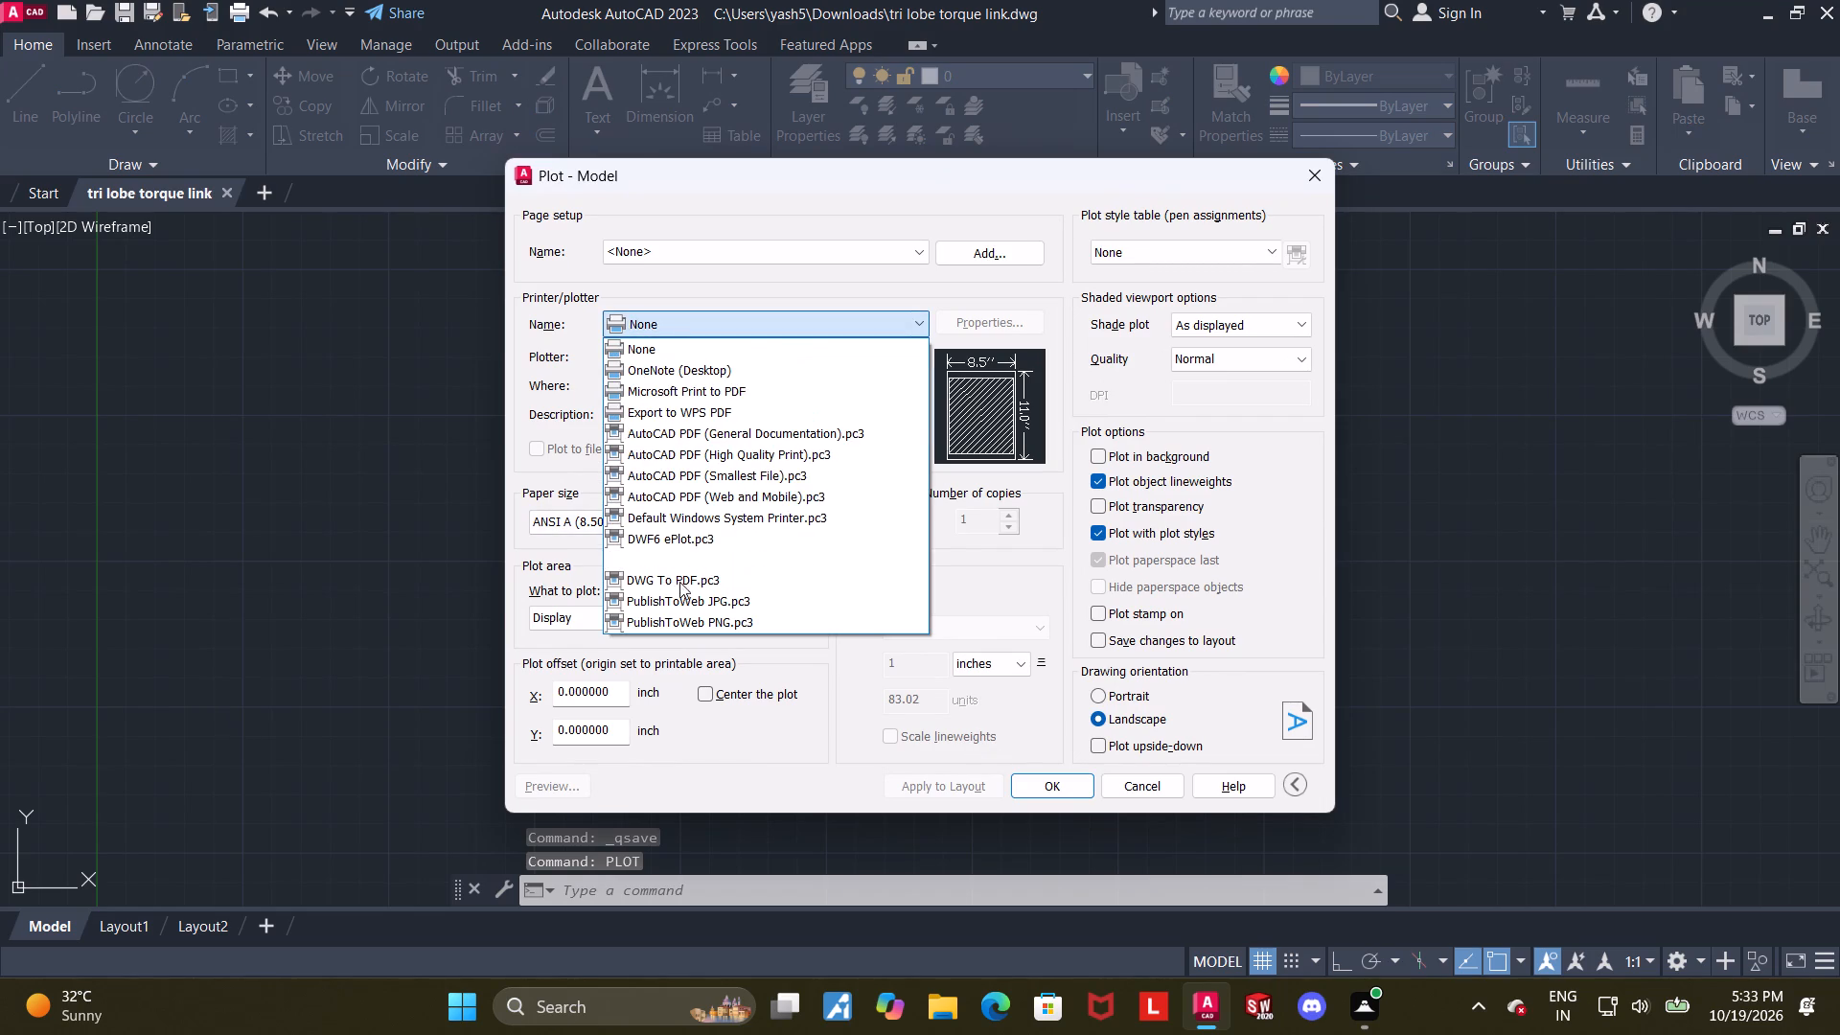
click(679, 584)
click(676, 520)
scroll(649, 856, down, 5)
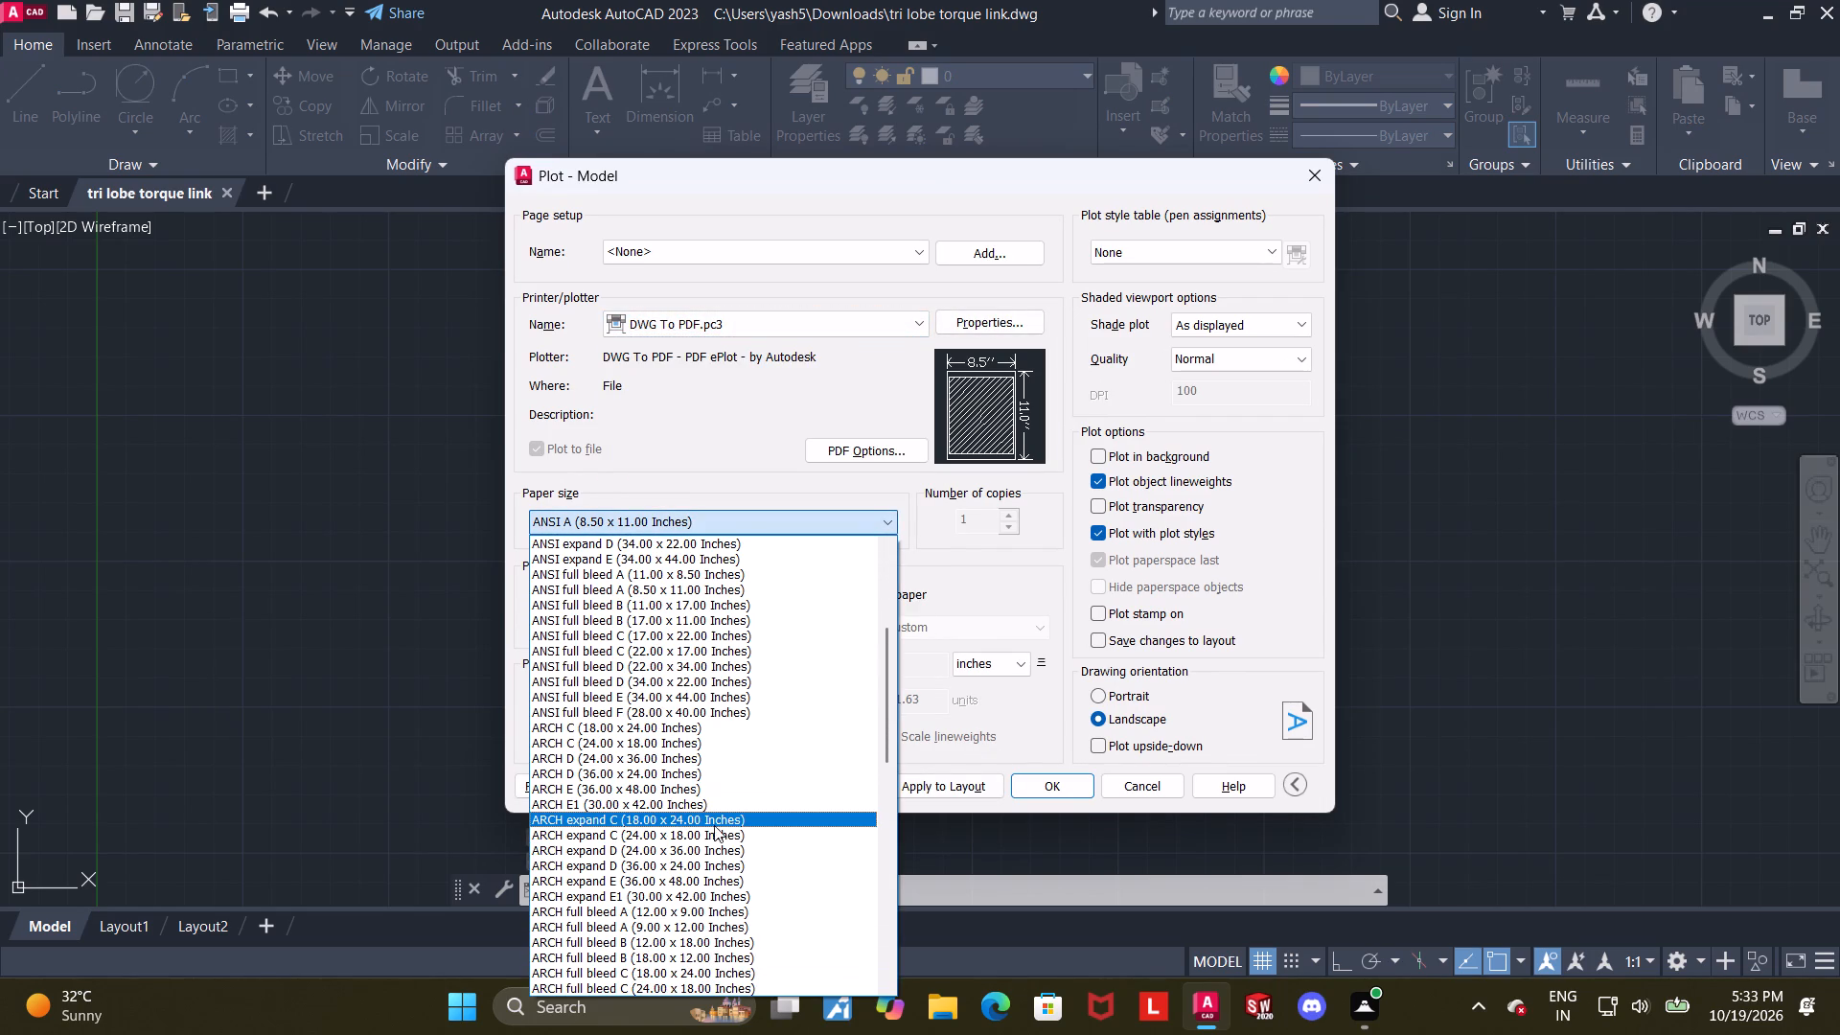
scroll(704, 826, down, 5)
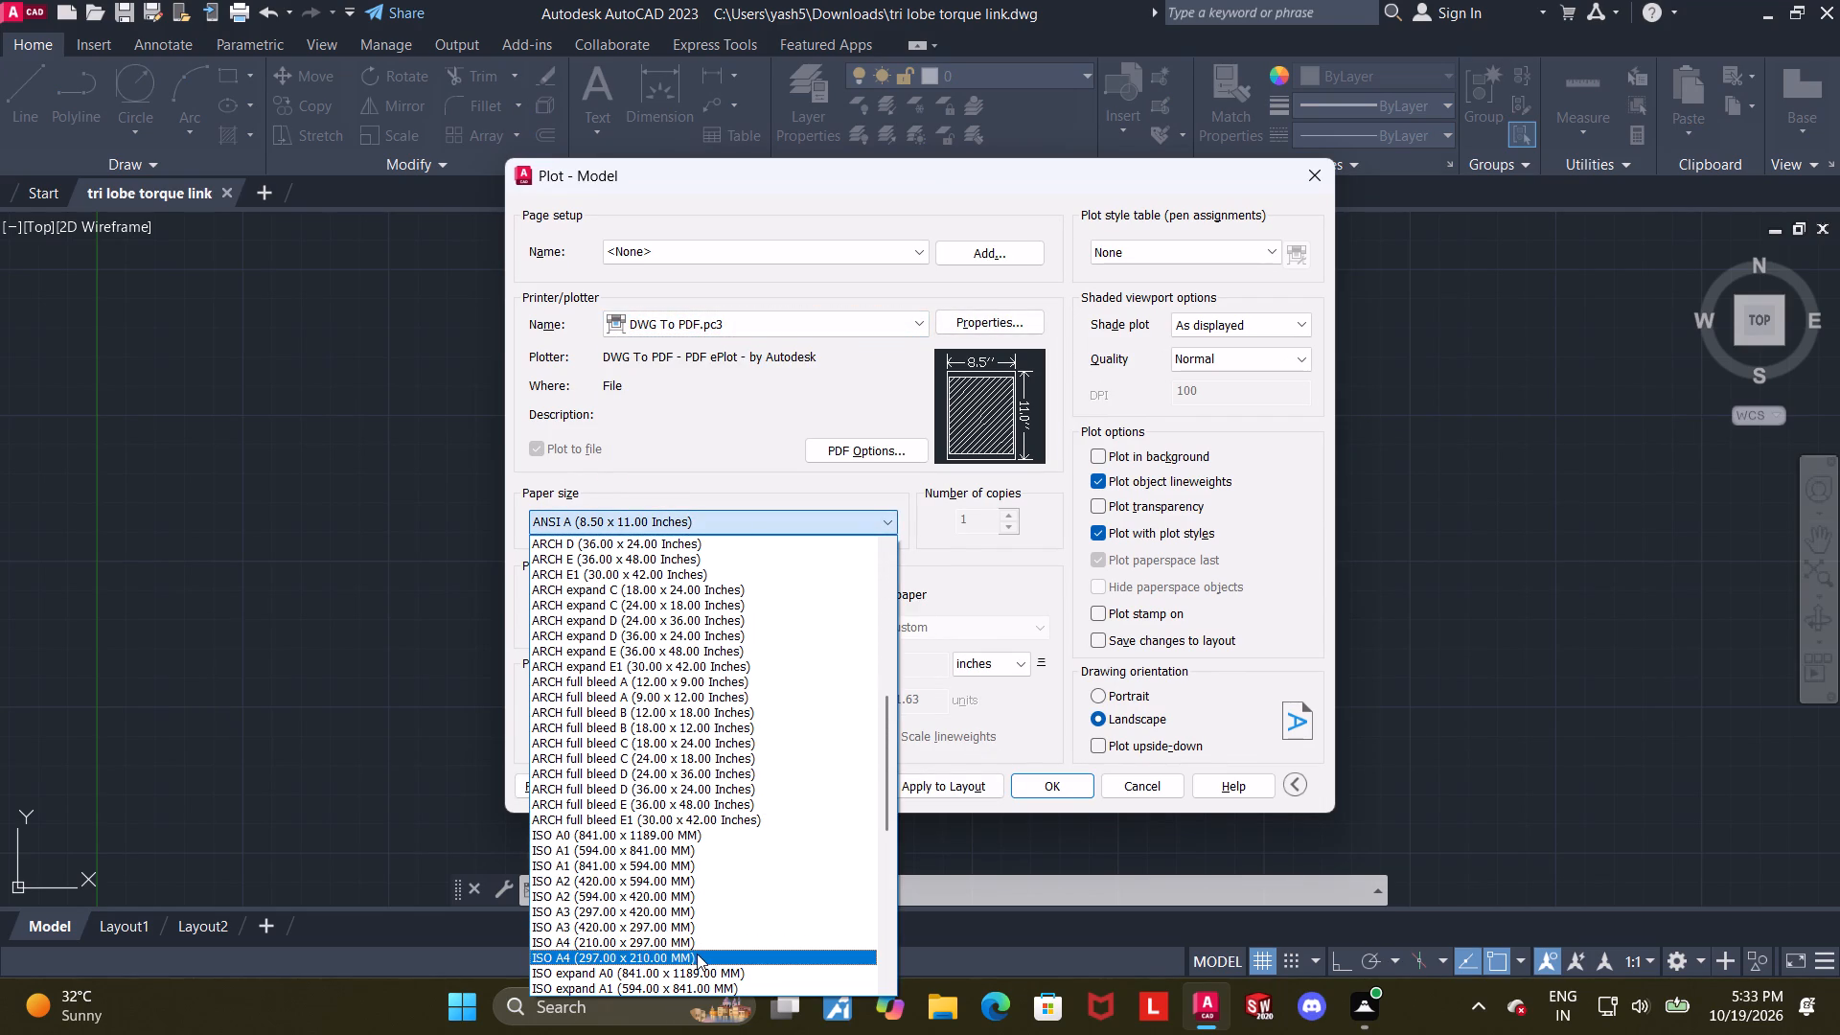
click(697, 954)
click(699, 700)
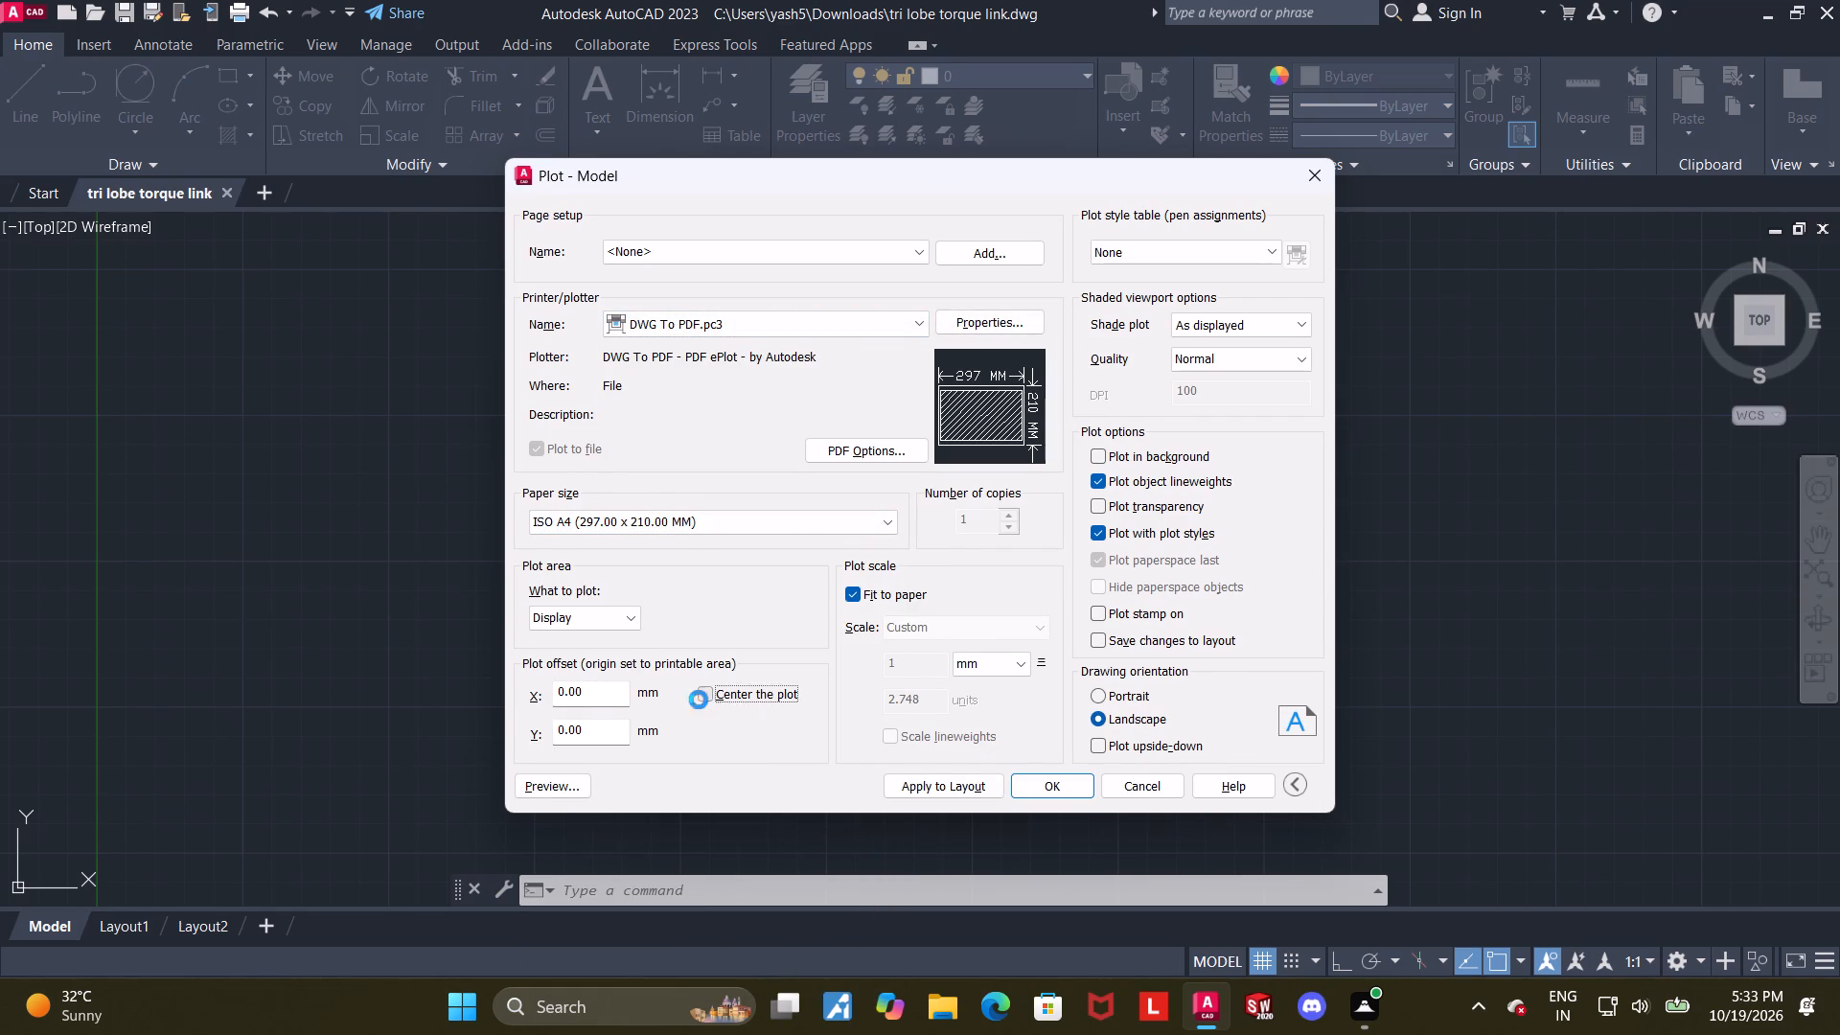
Set the plot area to a window enclosing the whole dimensioned part.
click(567, 607)
click(582, 689)
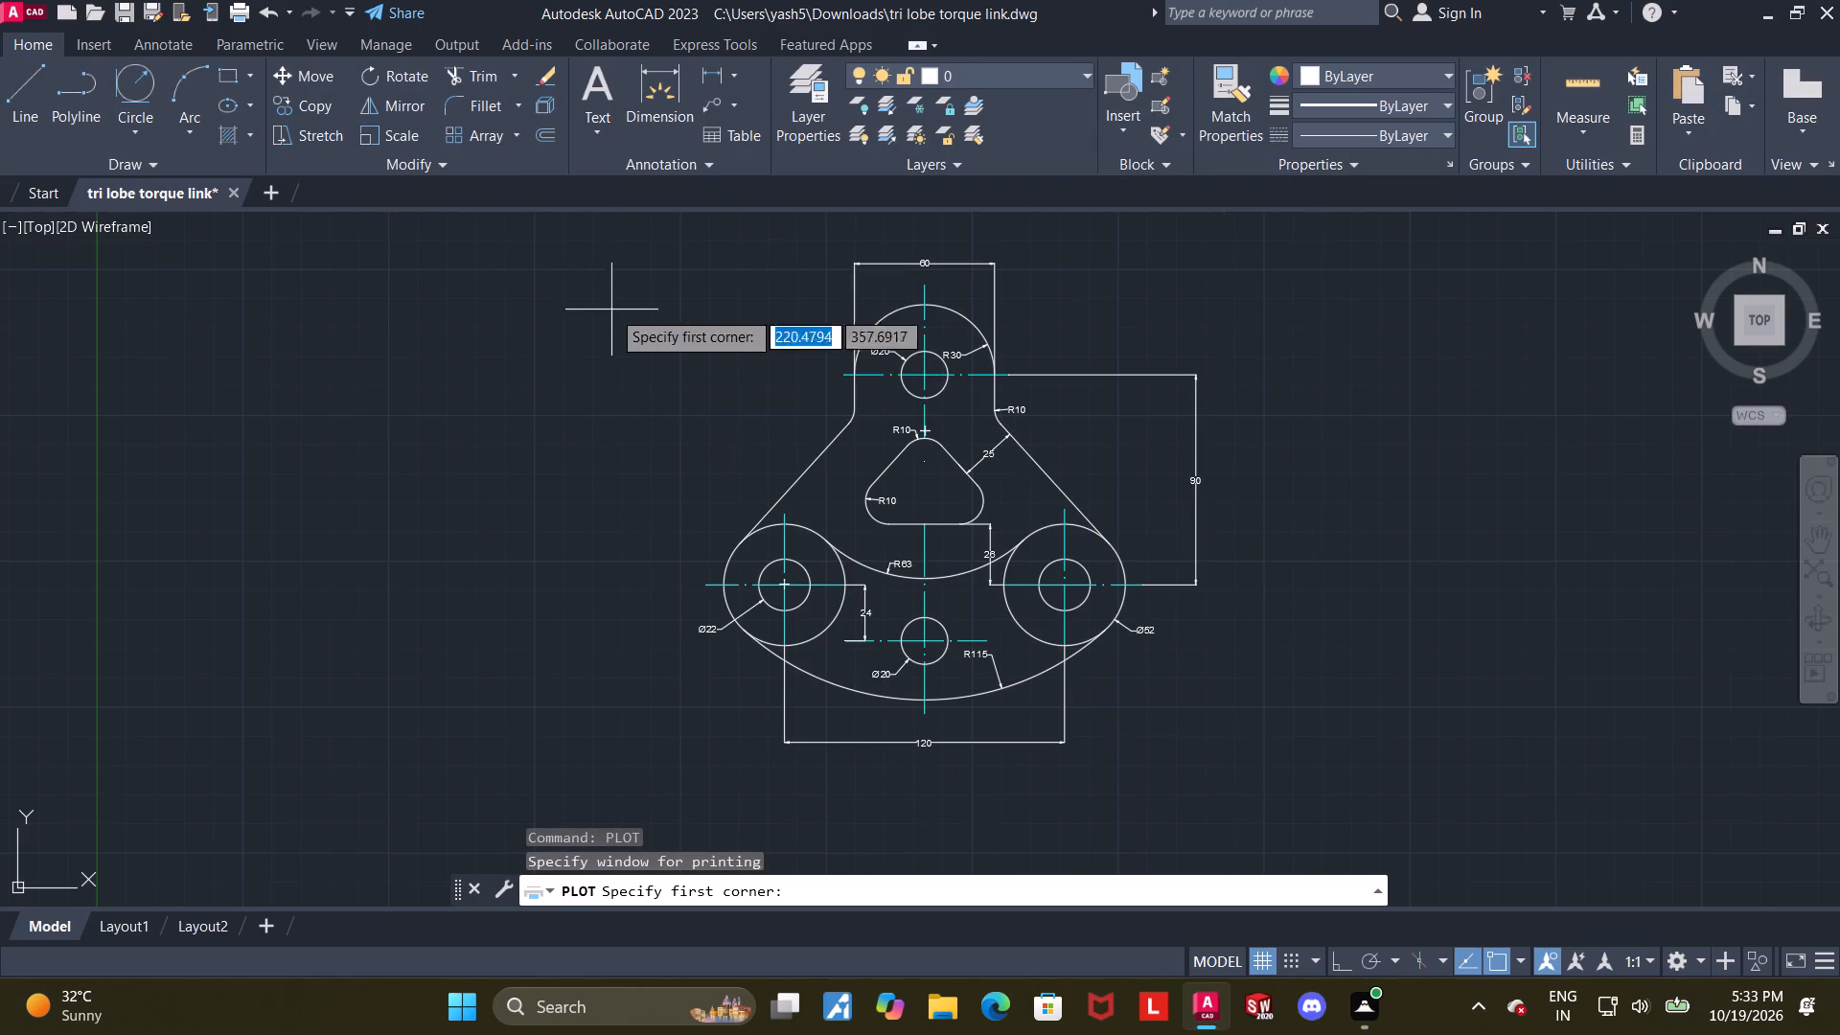
click(571, 213)
click(1307, 792)
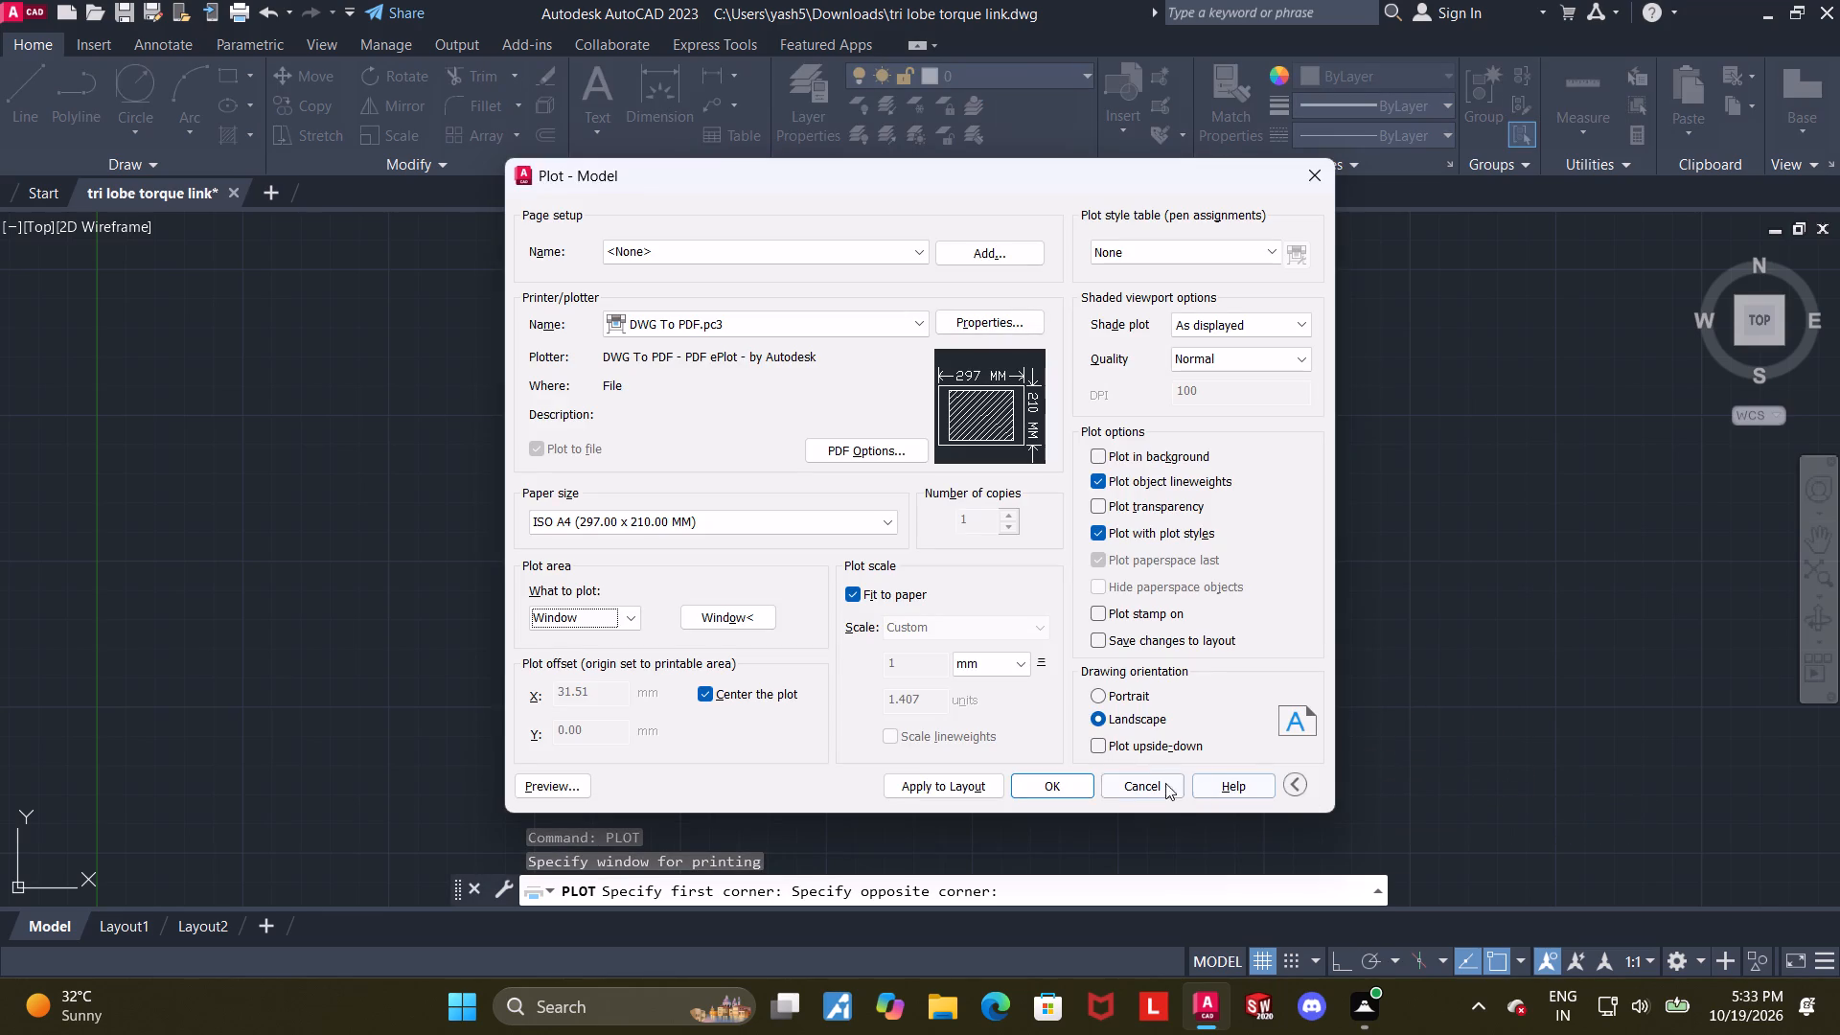
Plot the drawing to the Downloads folder as "tri lobe torque link-Model.pdf".
click(1082, 777)
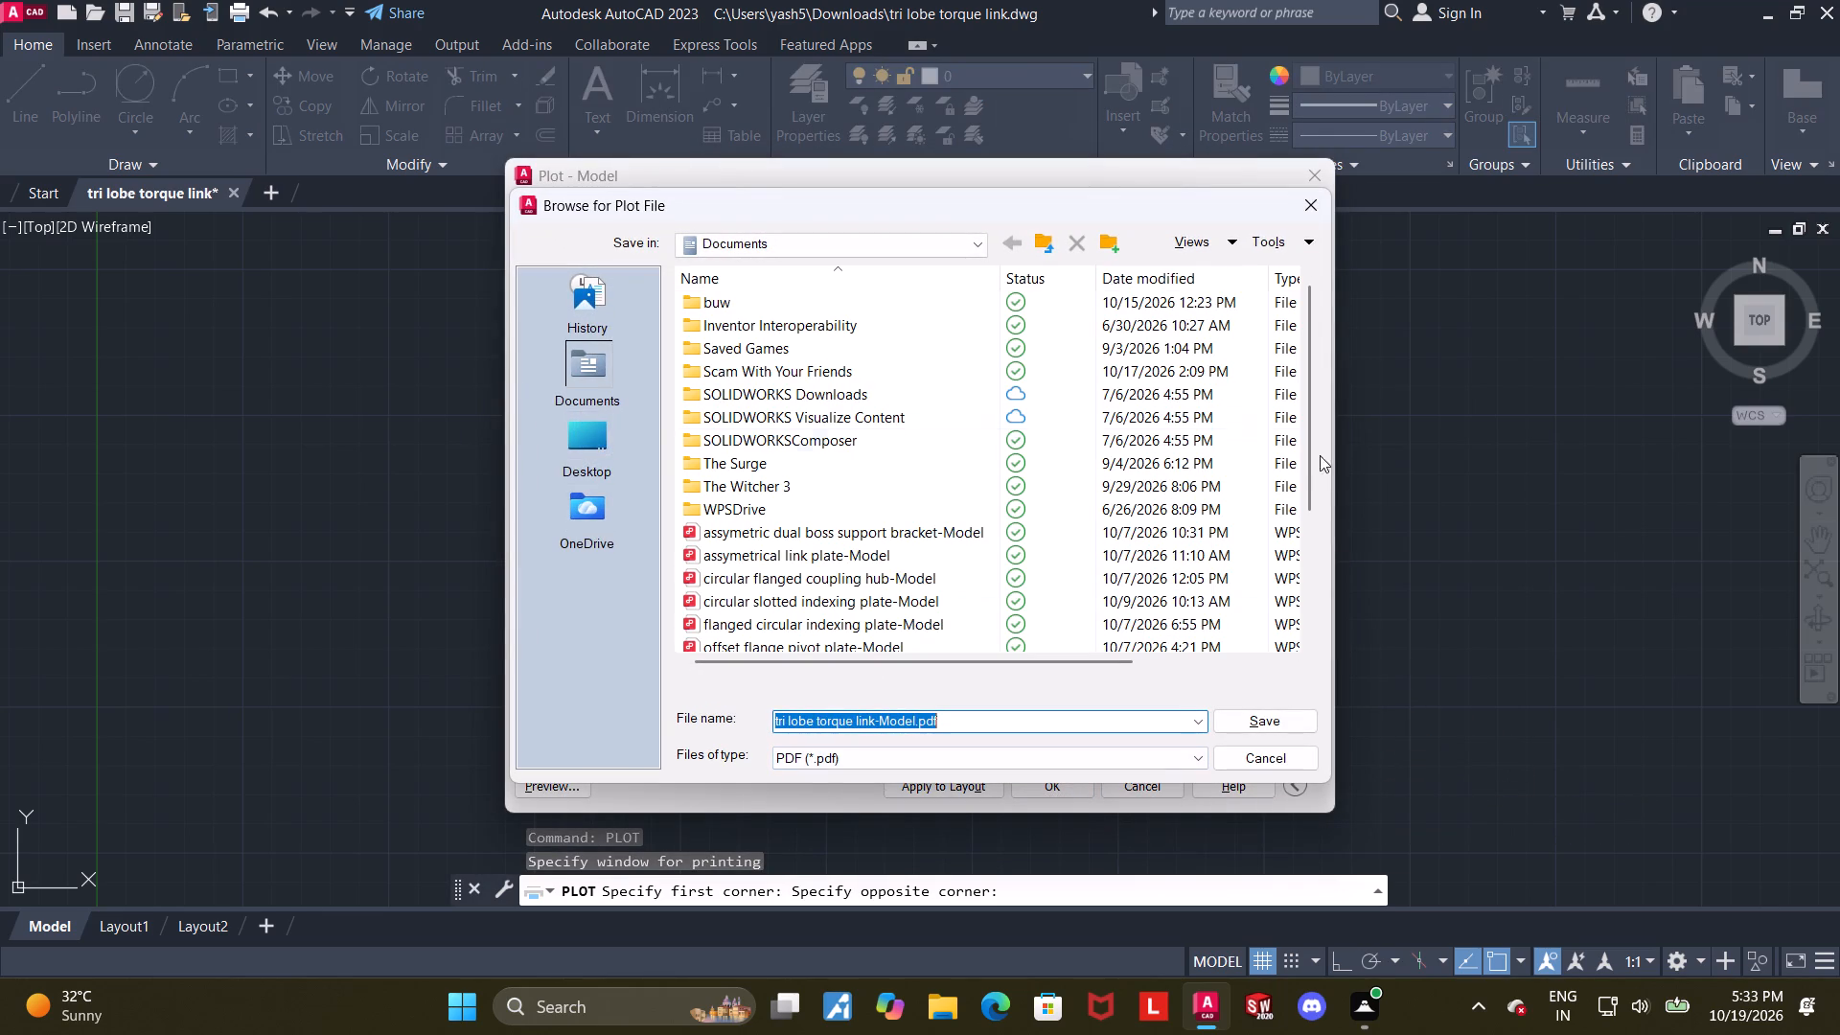
click(619, 433)
click(587, 420)
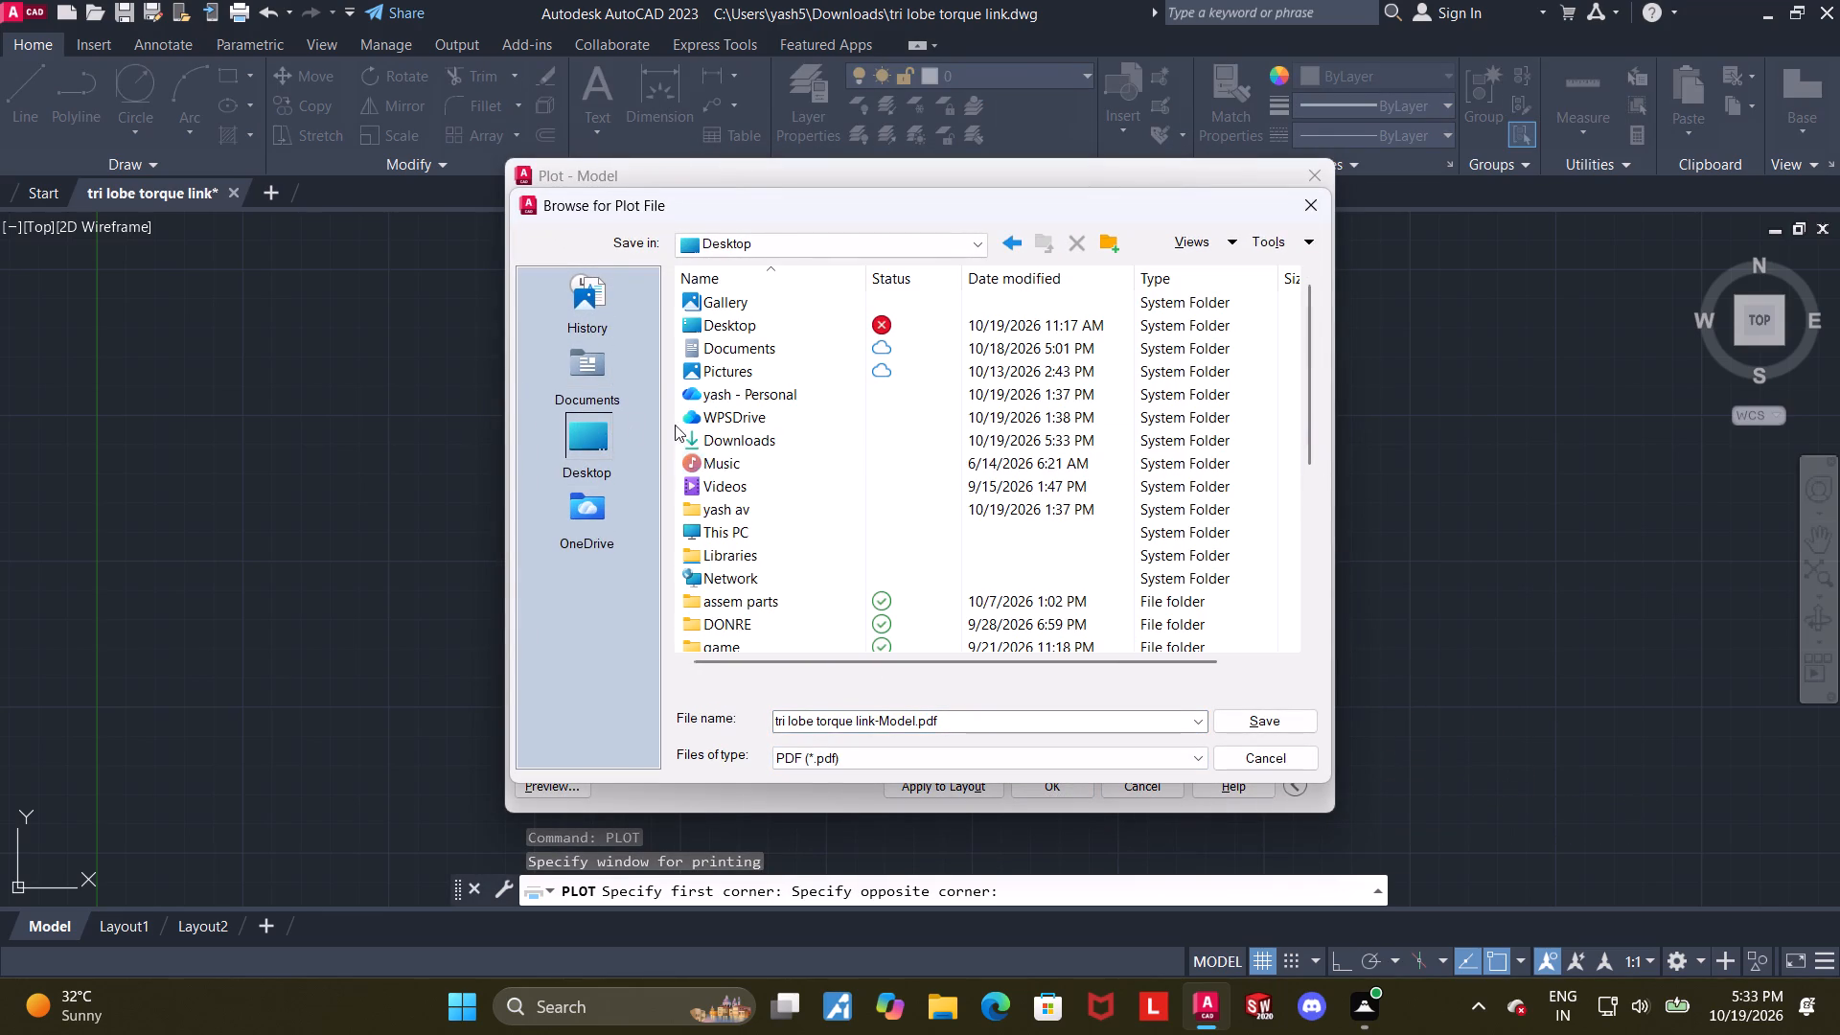
double_click(724, 434)
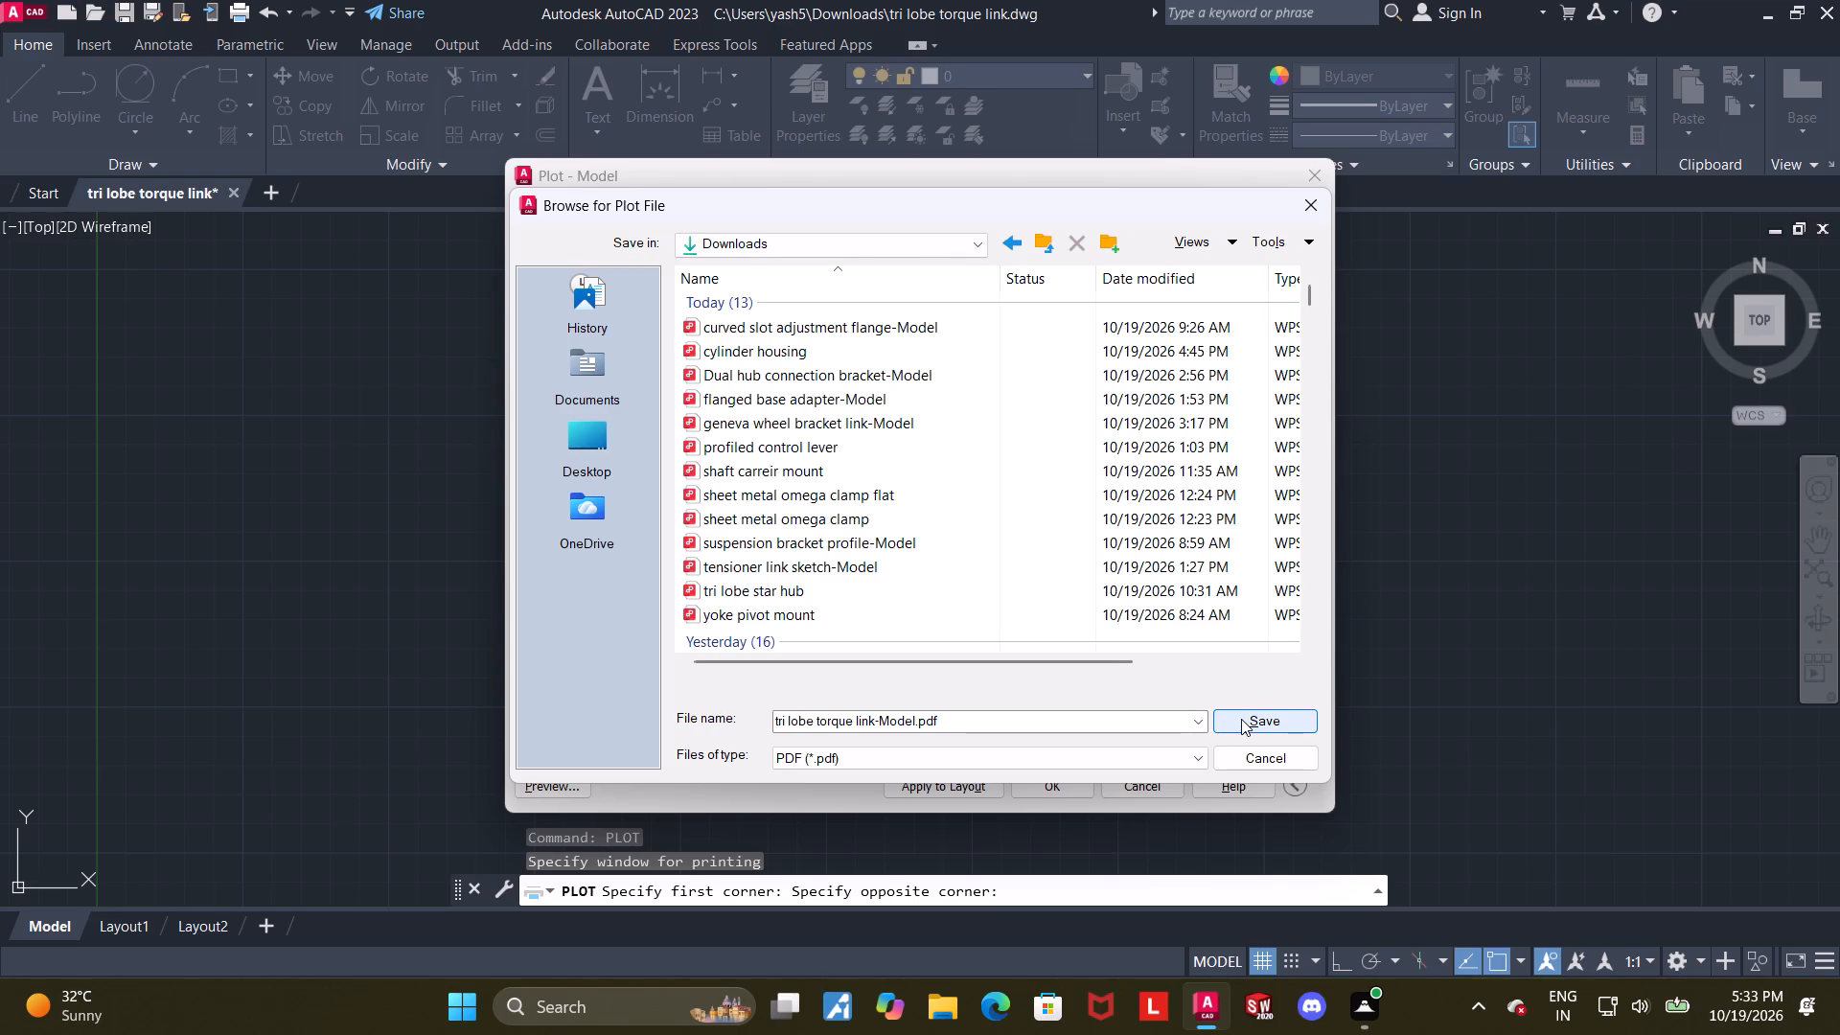
click(1241, 718)
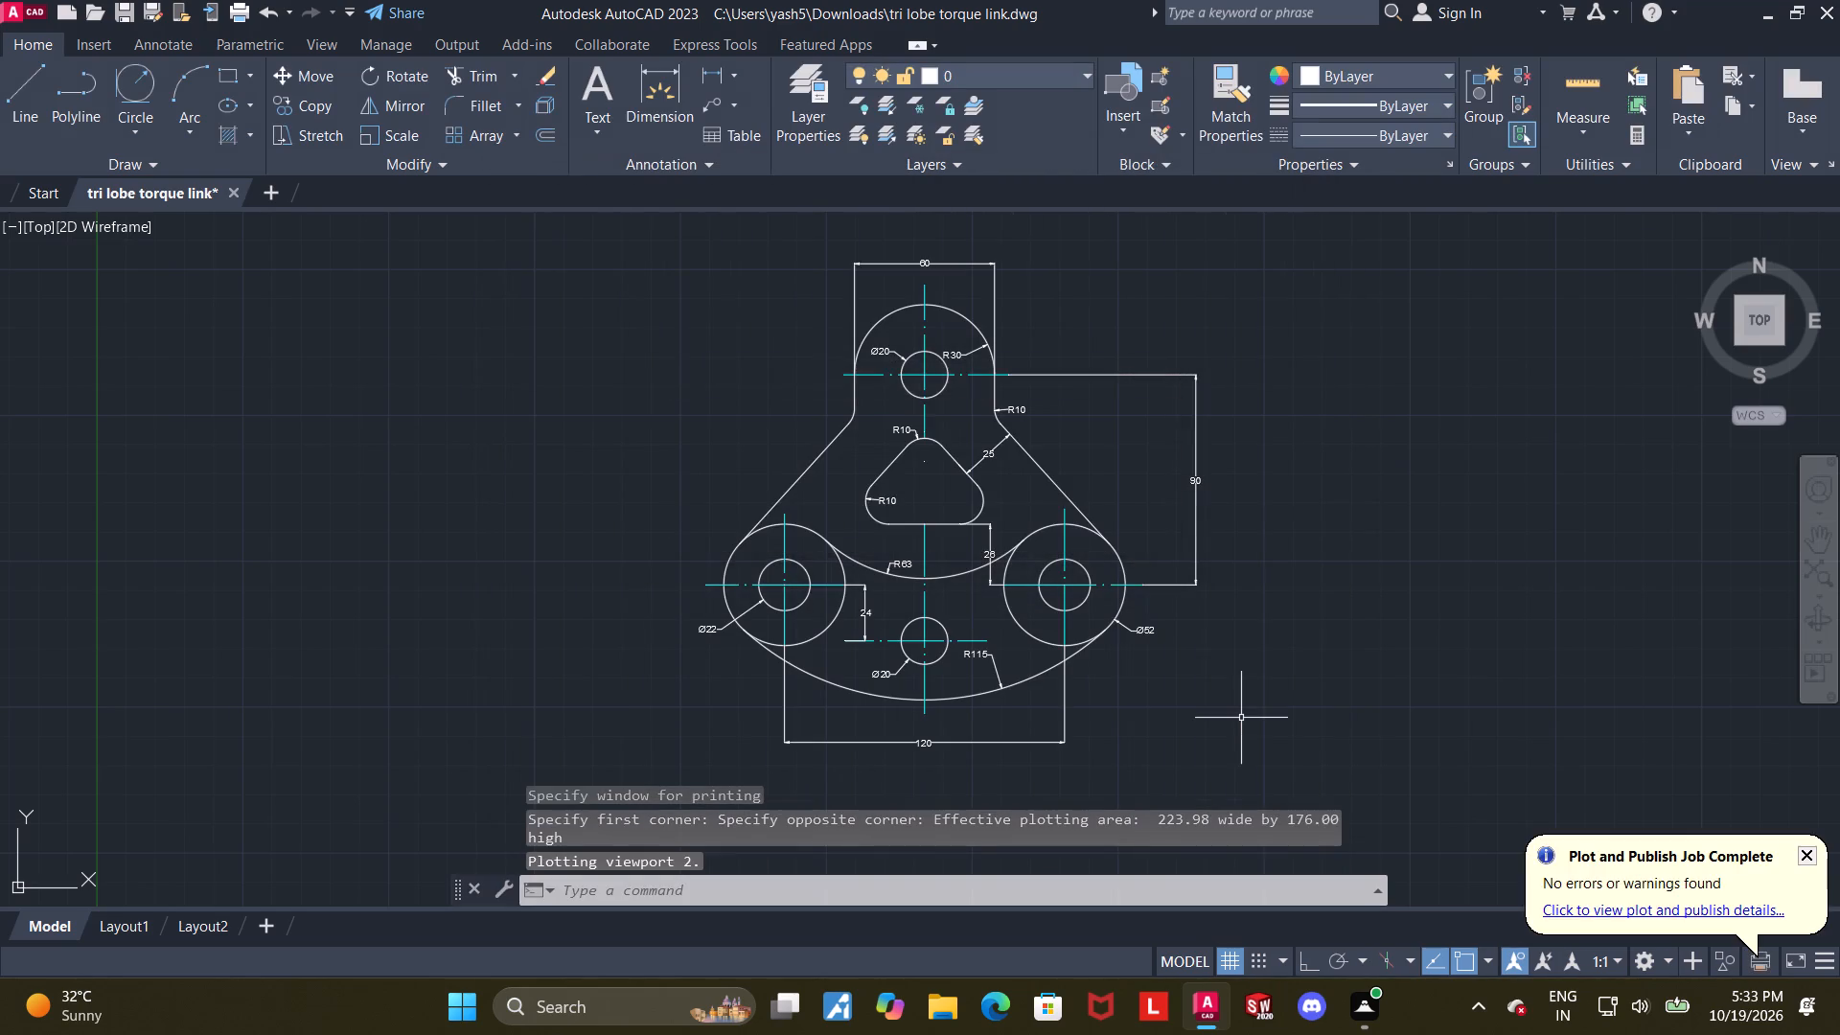